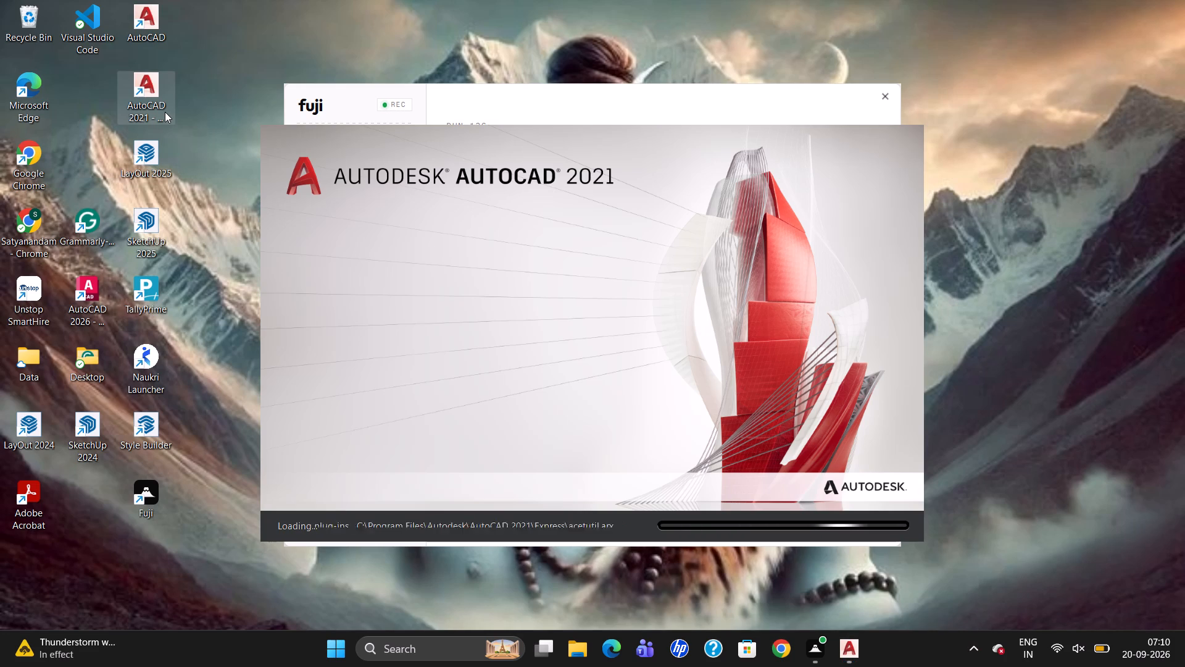
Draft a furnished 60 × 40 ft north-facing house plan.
Start a new blank drawing from the Start page in AutoCAD 2021.
right_click(165, 112)
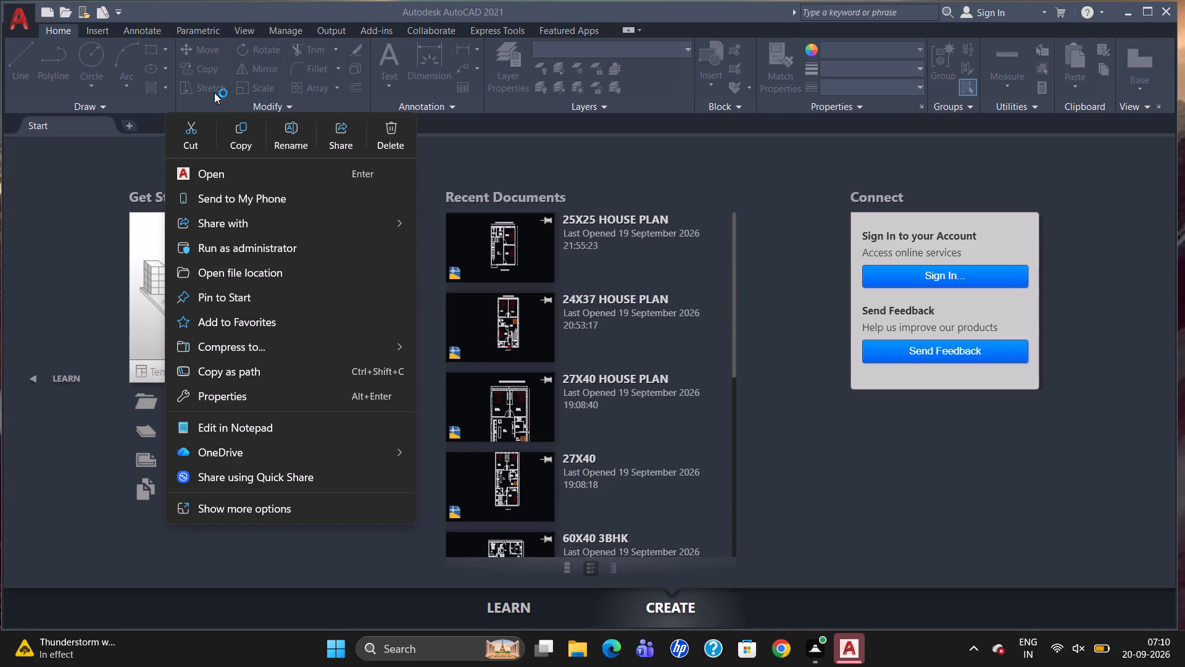
left_click(136, 235)
double_click(157, 255)
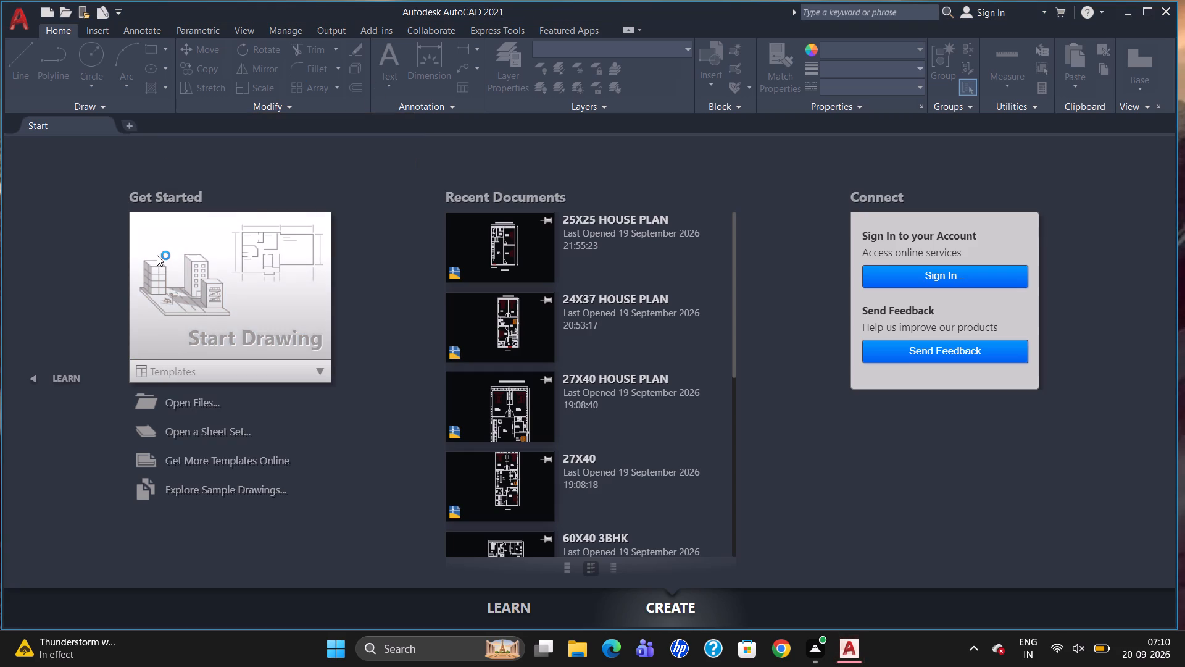
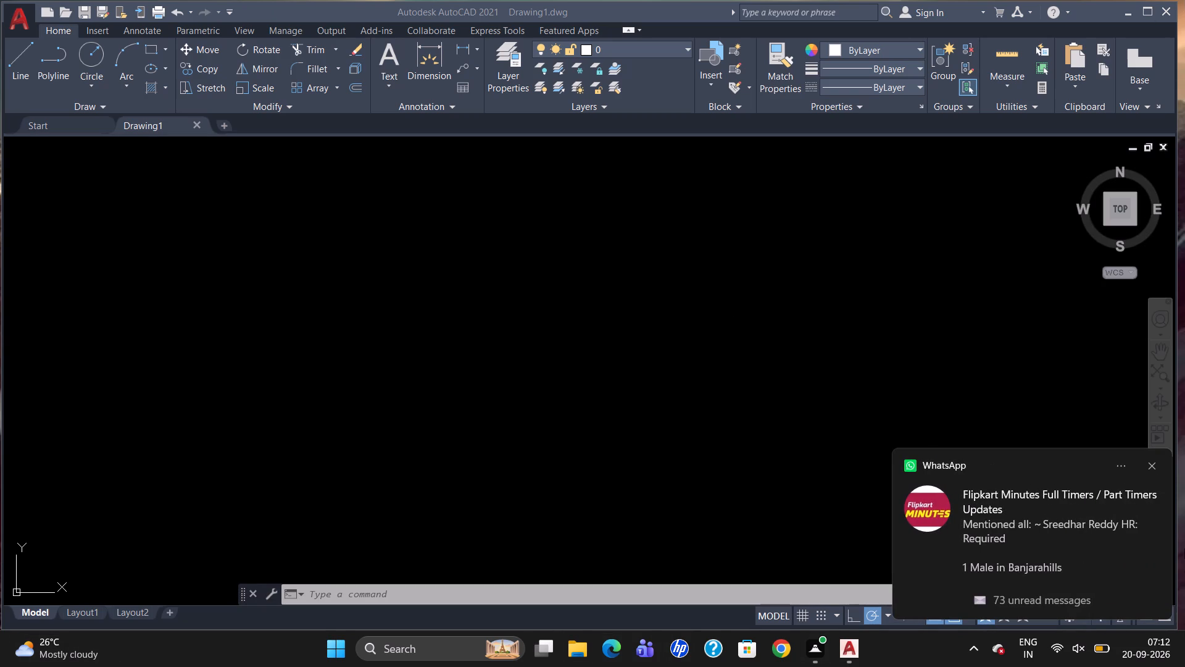
Dismiss the WhatsApp notification covering the corner of the drawing window.
left_click(1149, 464)
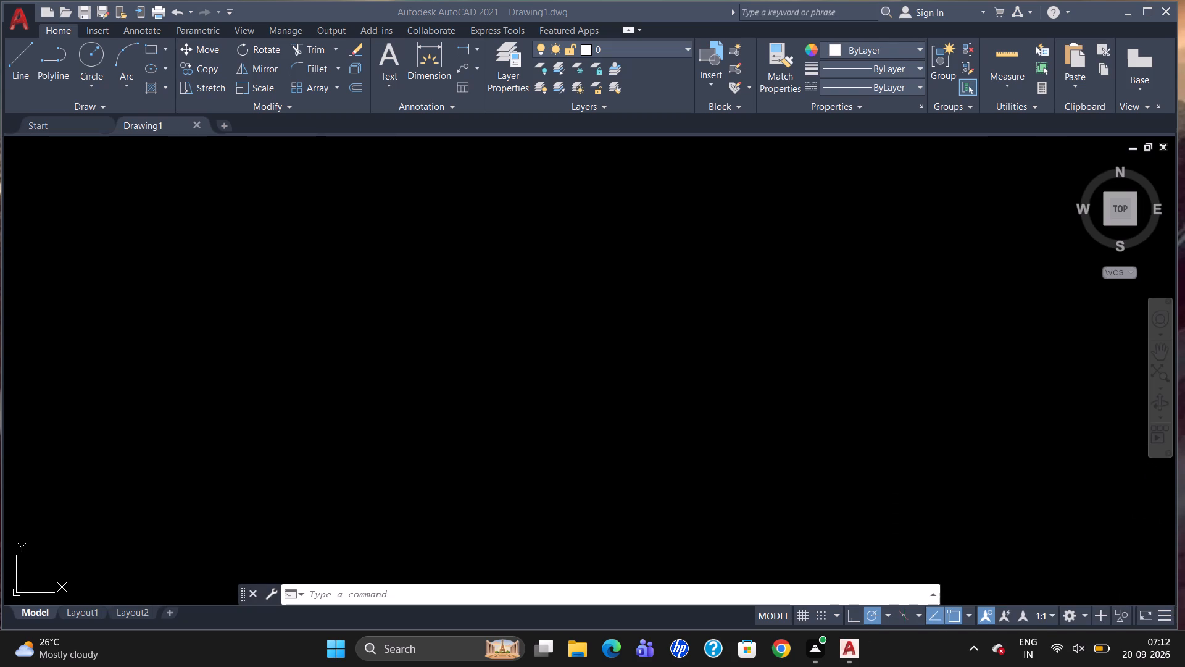
Open the Options dialog with the OPTIONS command, review the Open and Save settings, and accept them.
left_click(834, 592)
type("OPTIOND")
key("BackSpace")
key("s")
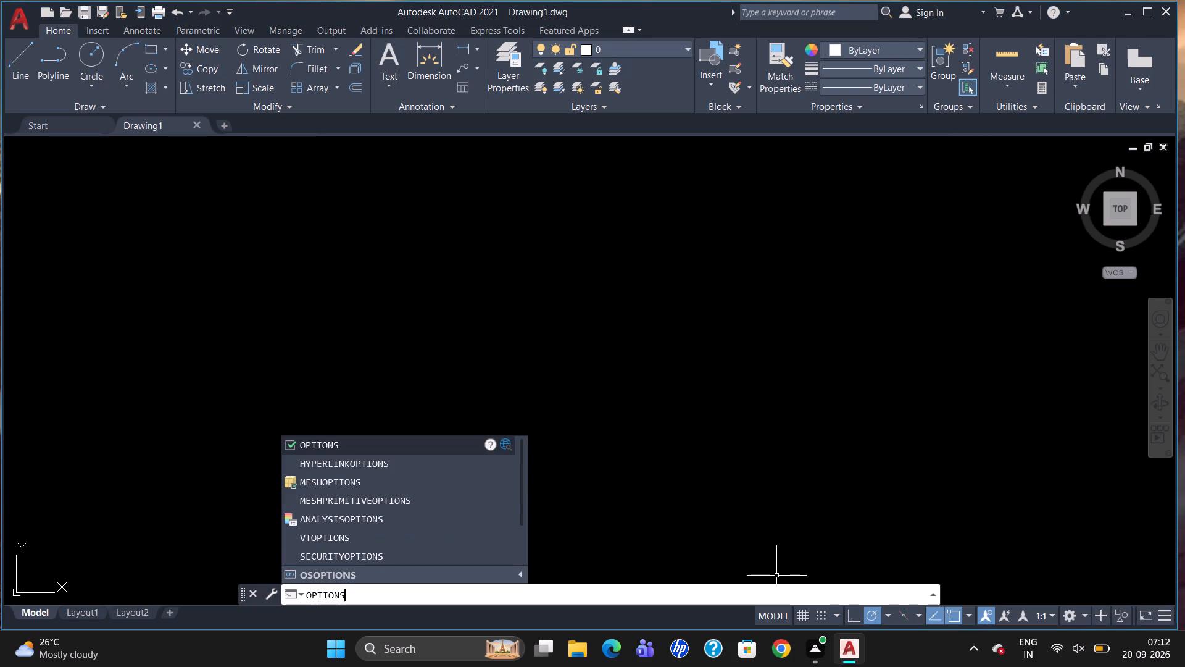
key("Return")
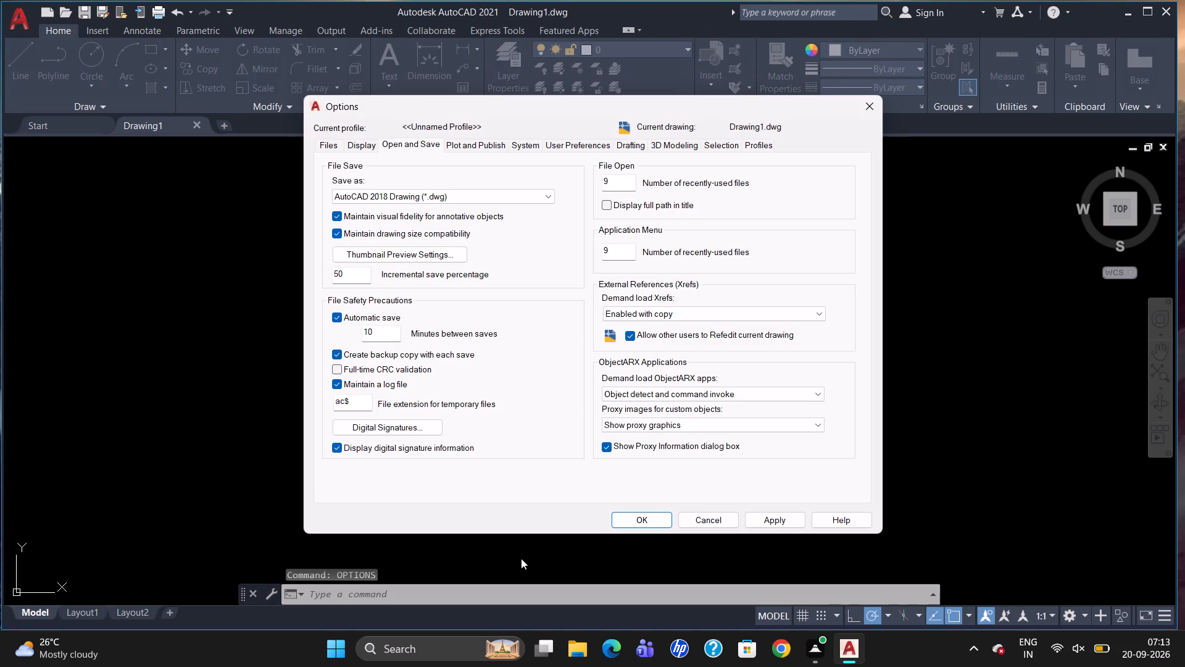
left_click(654, 516)
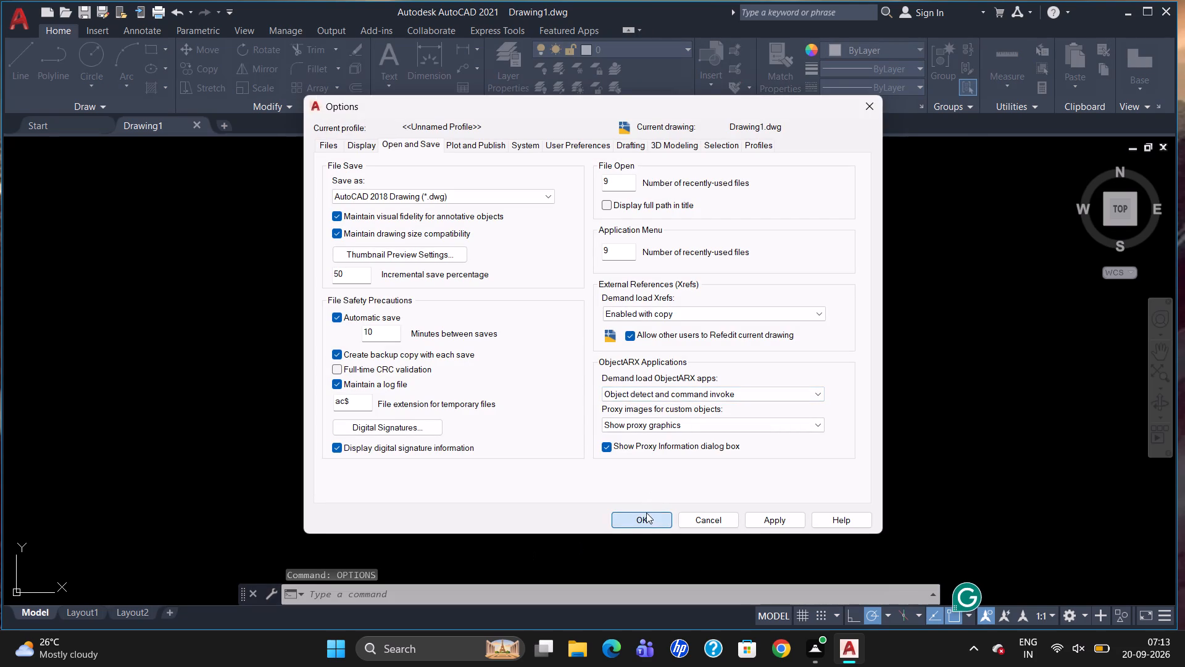
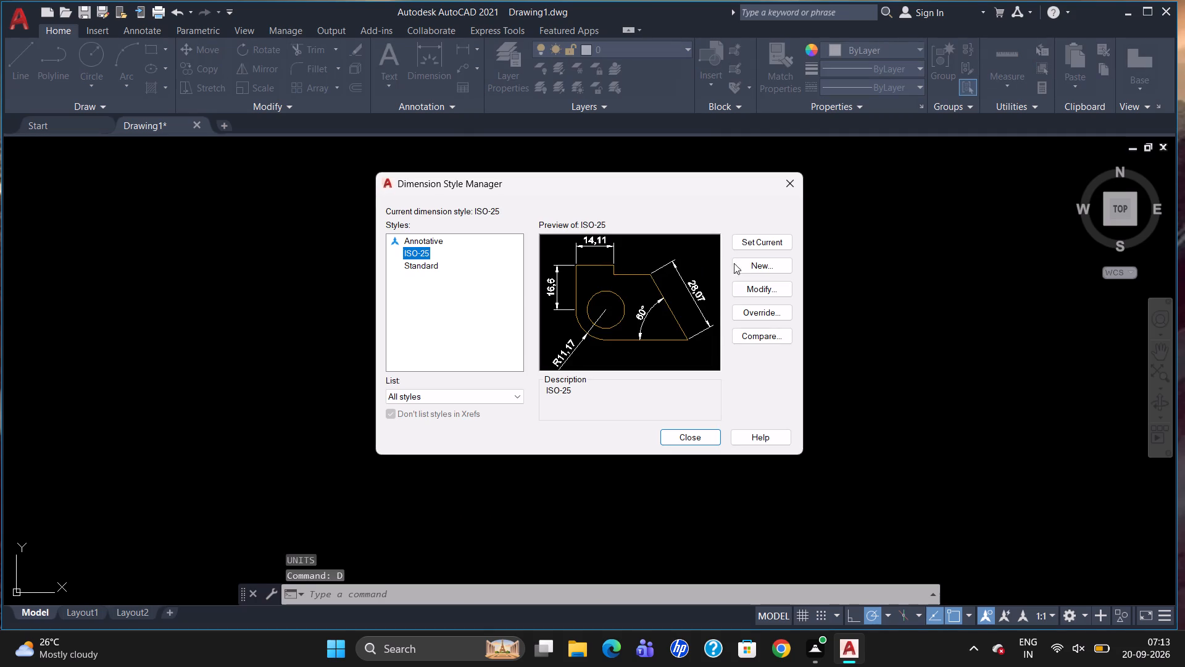
Open the ISO-25 dimension style for modification from the Dimension Style Manager.
left_click(771, 295)
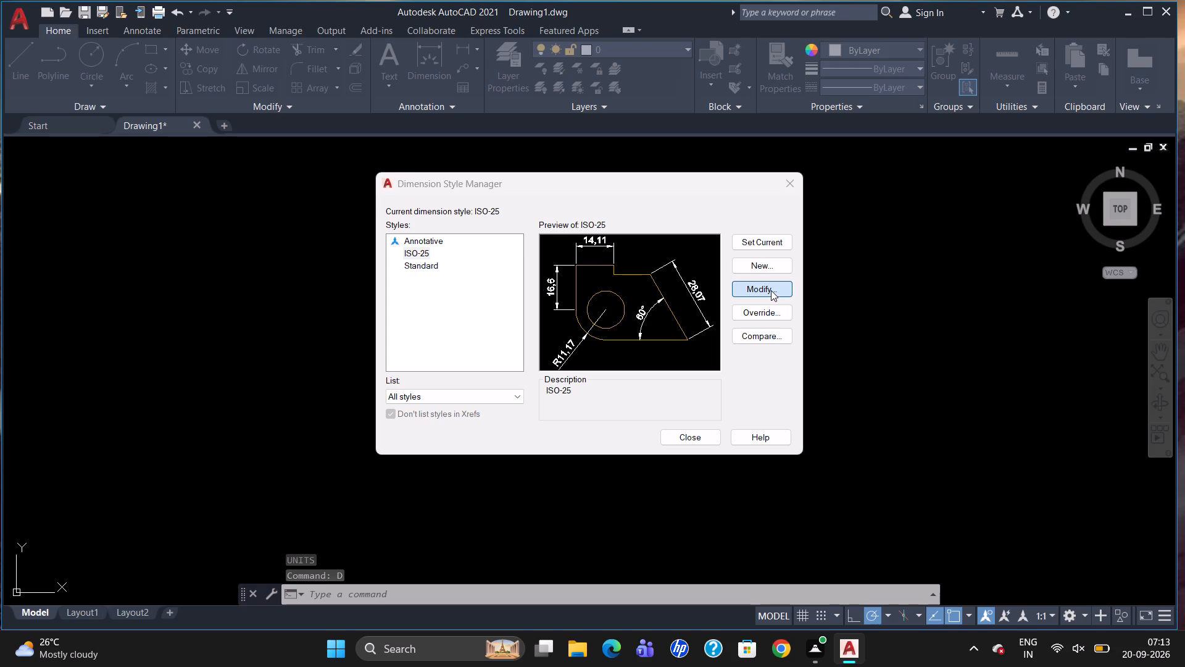
left_click(771, 290)
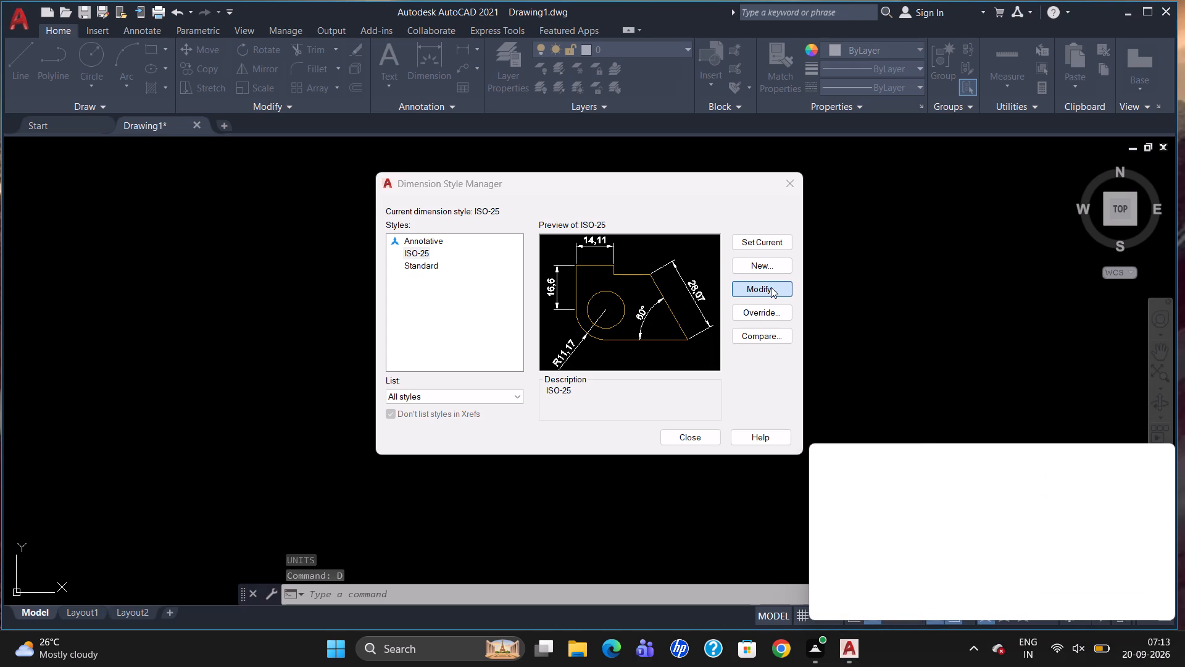
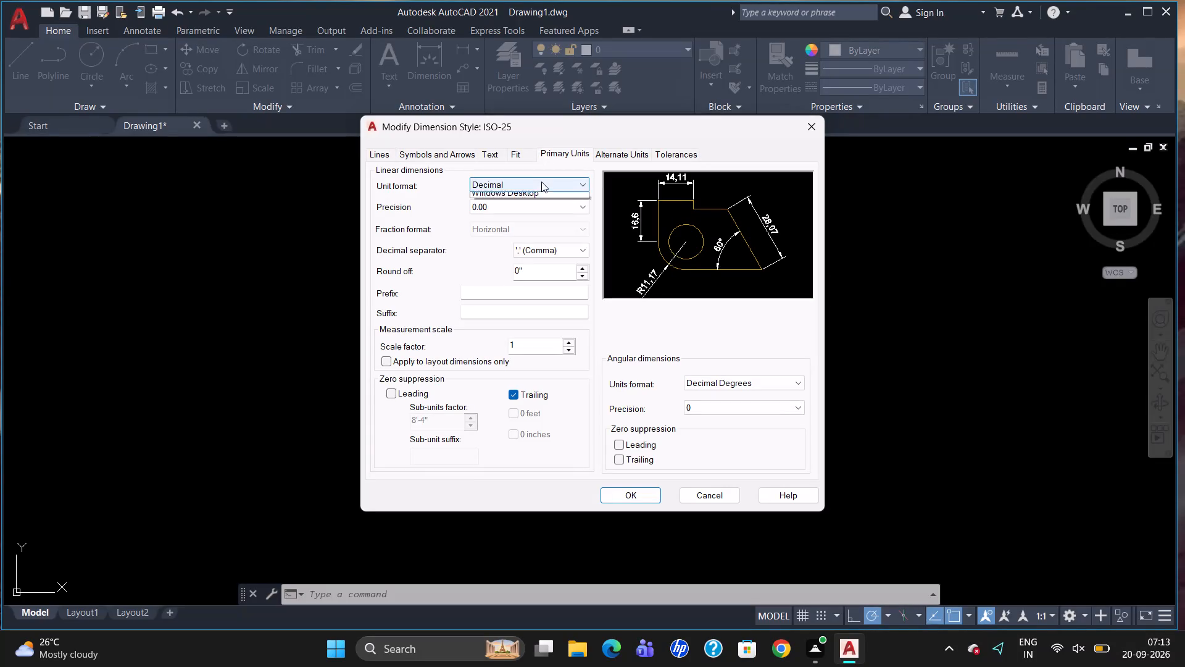
Set the unit format of the ISO-25 style's linear dimensions to Engineering.
left_click(543, 222)
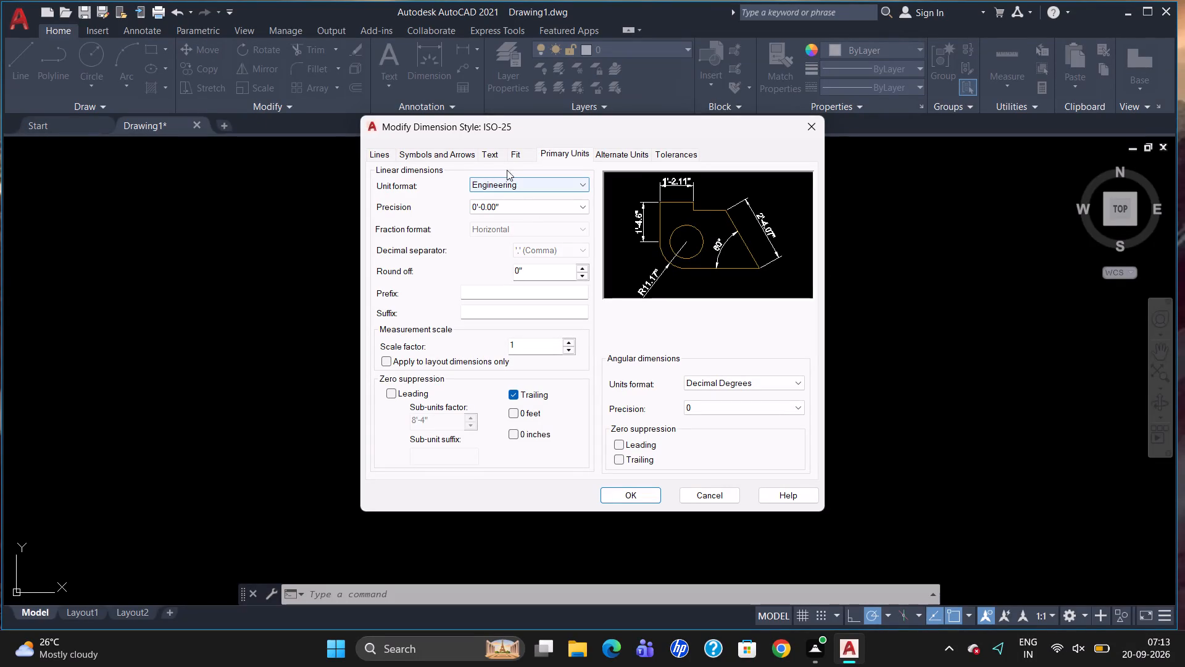
Set the ISO-25 dimension text height to 5.
left_click(491, 152)
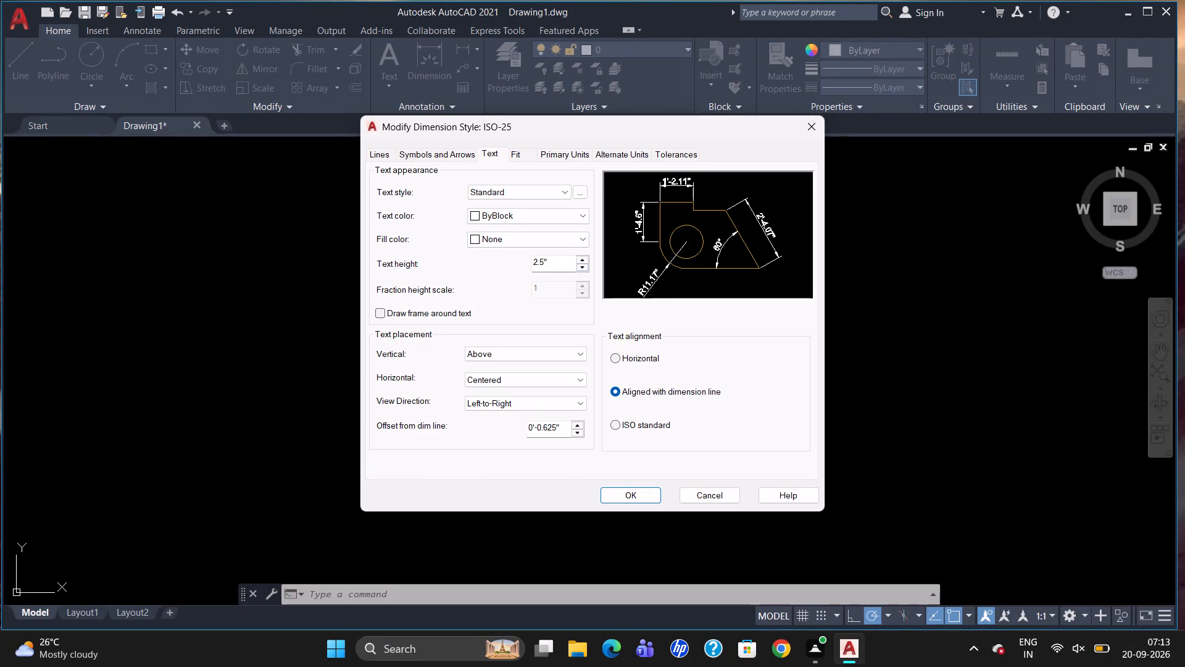
left_click_drag(555, 262, 520, 272)
key("BackSpace")
key("5")
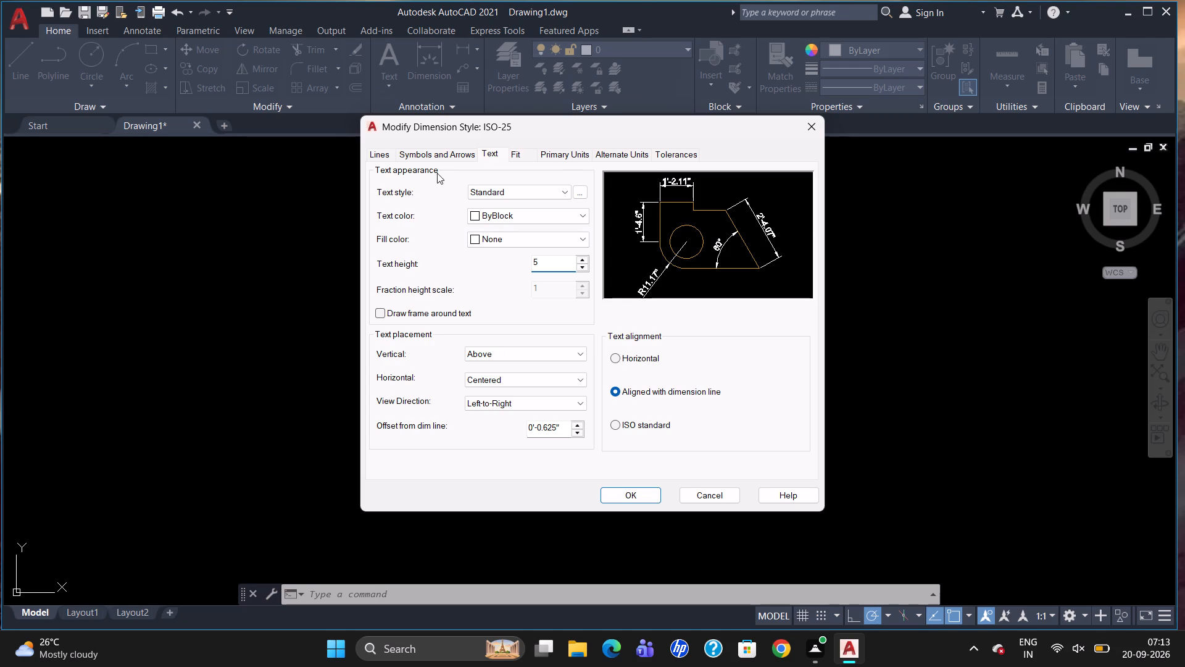
Set the ISO-25 arrowhead size to 5.
left_click(434, 158)
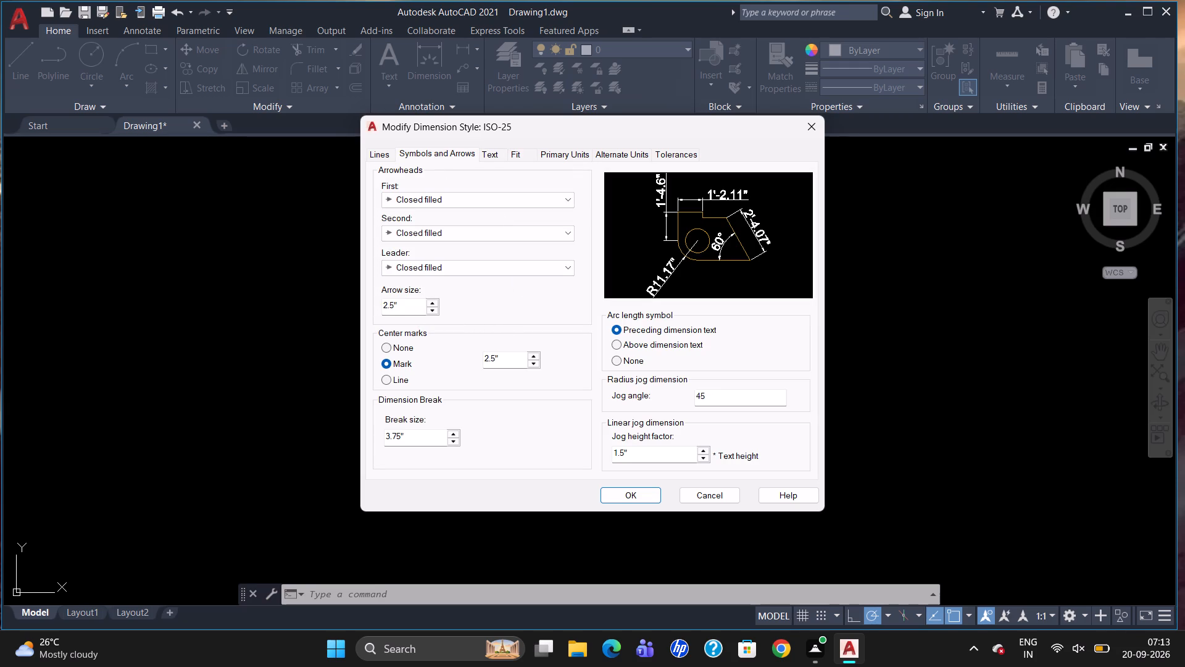
left_click_drag(399, 308, 318, 321)
key("BackSpace")
key("5")
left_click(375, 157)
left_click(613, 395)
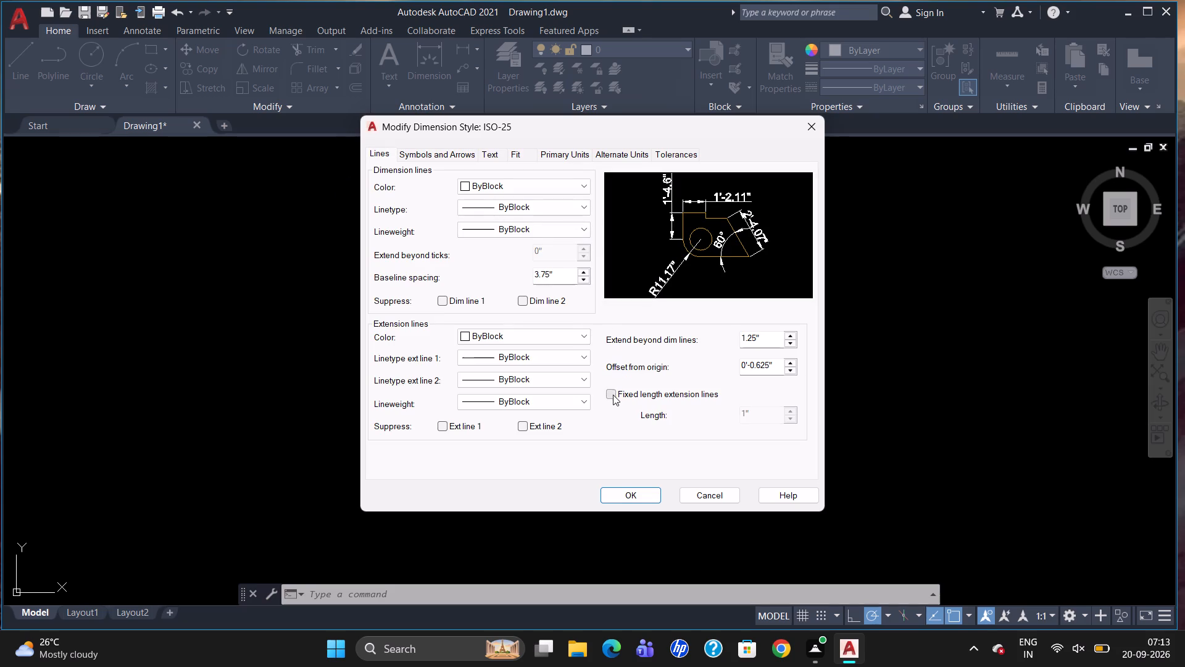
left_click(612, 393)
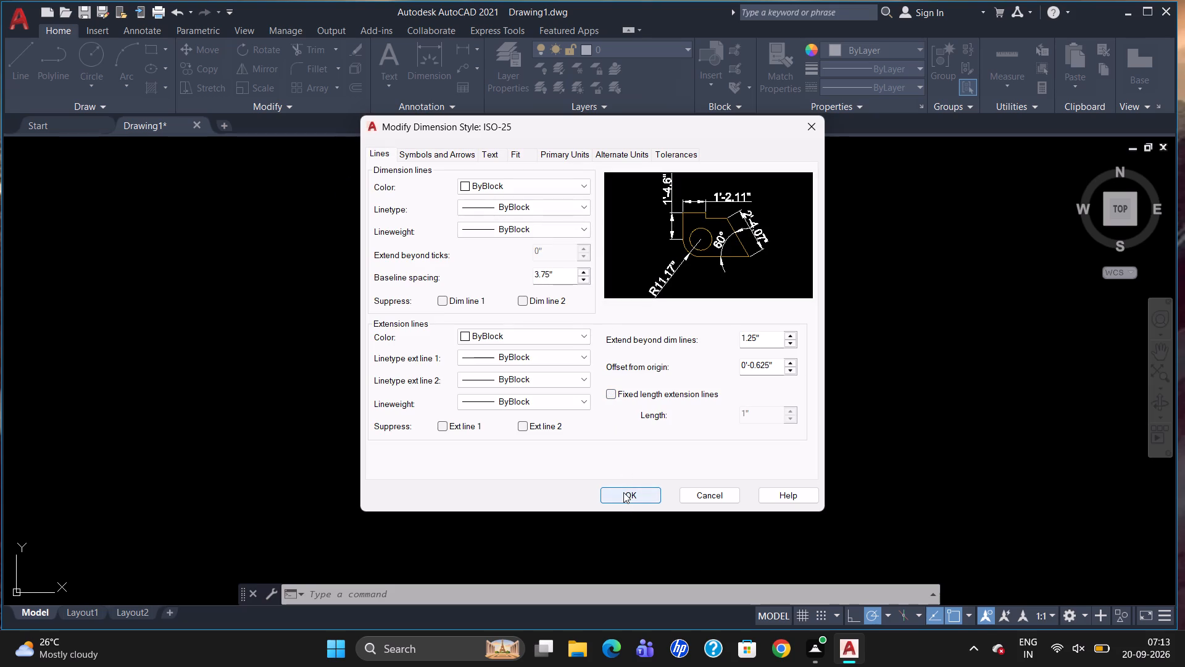
Accept the ISO-25 style changes, make the style current and close the Dimension Style Manager.
left_click(623, 492)
left_click(739, 237)
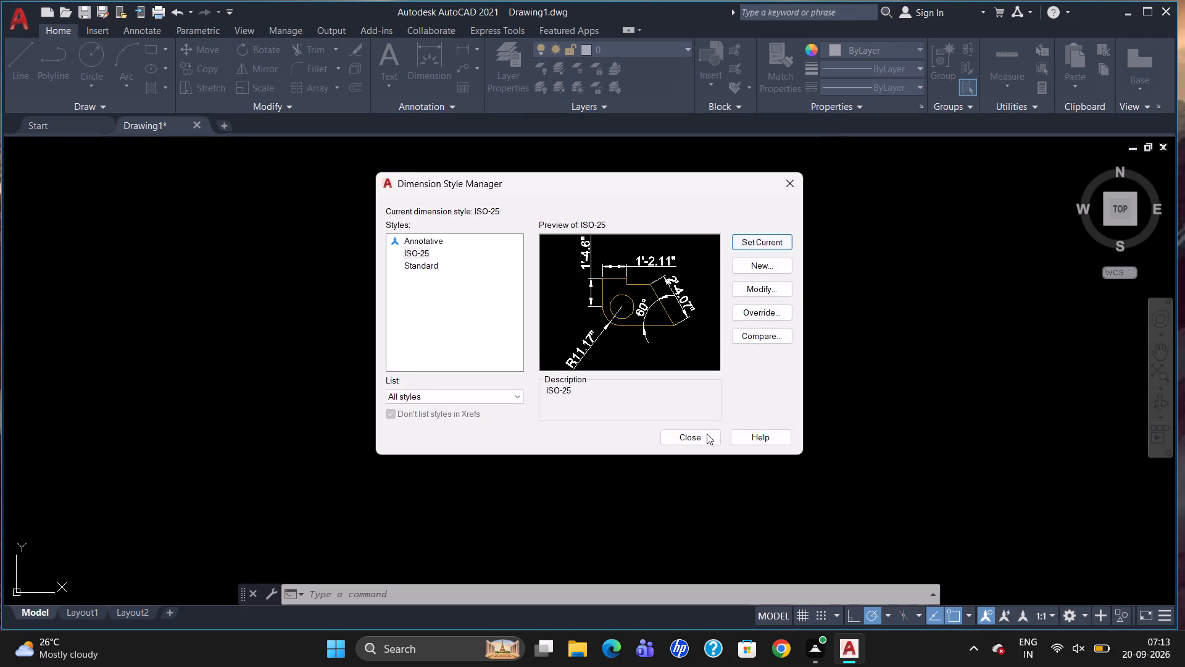
left_click(702, 432)
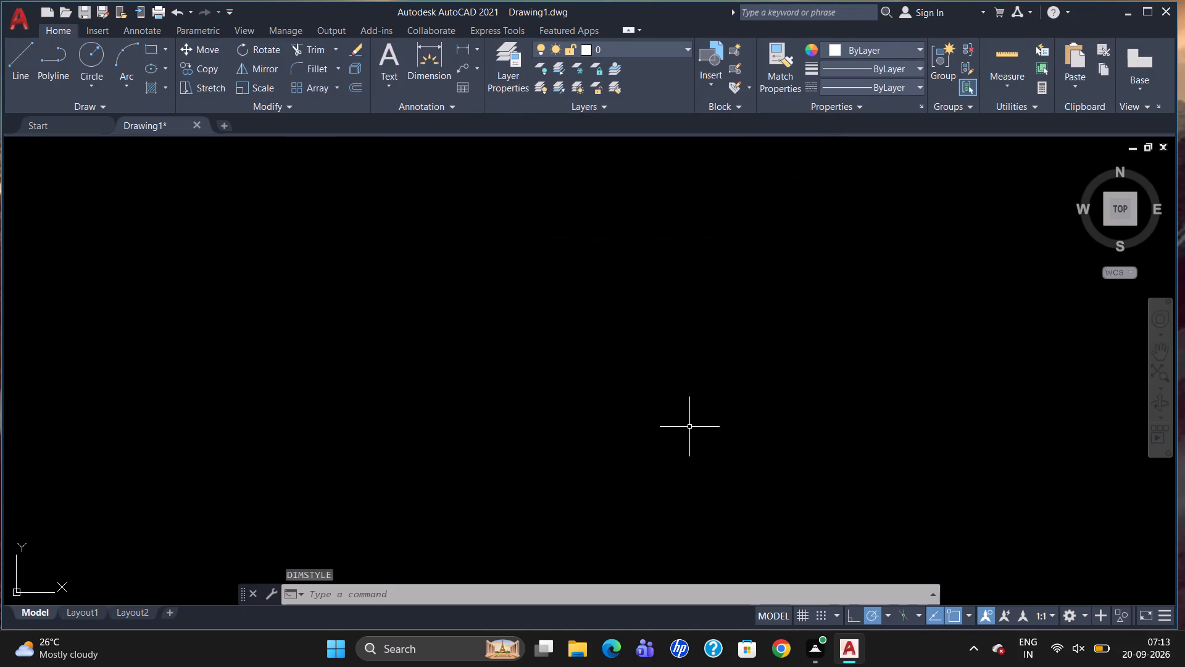
Set the model space limits with lower left corner 0,0 and upper right corner 11.7,16.5.
type("LIMITS")
key("Return")
type("0,0")
key("Return")
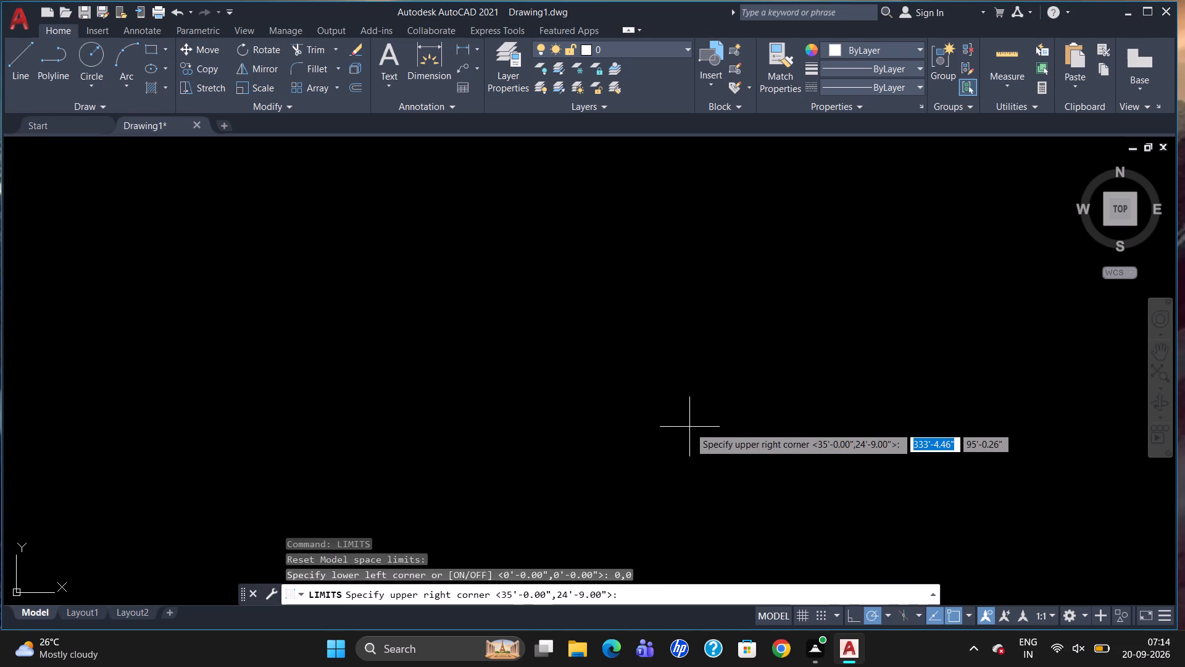
type("11.7")
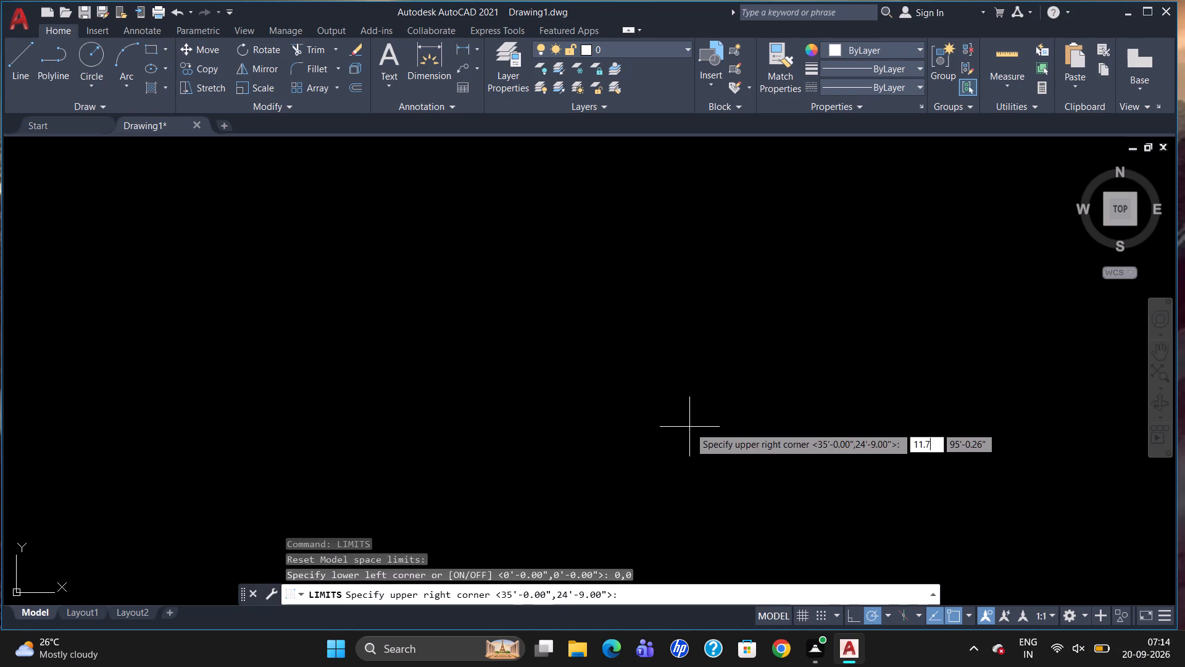
type(",16.5")
key("Return")
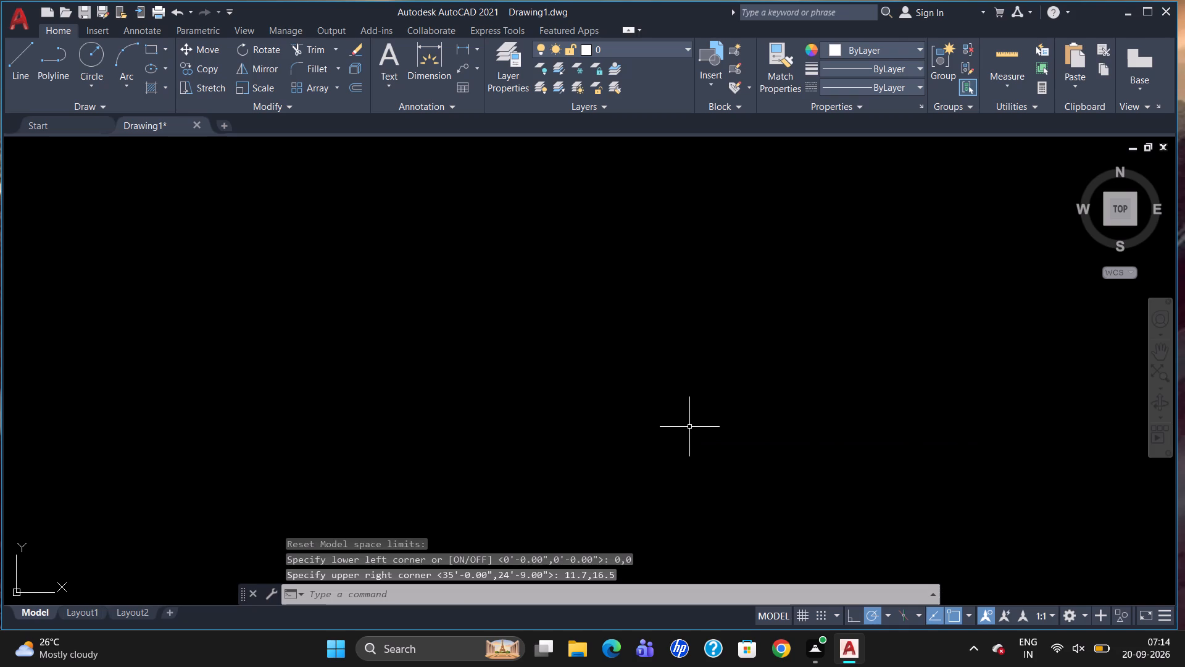
Zoom with the All option to fit the view to the drawing limits.
key("z")
key("Return")
key("a")
key("Return")
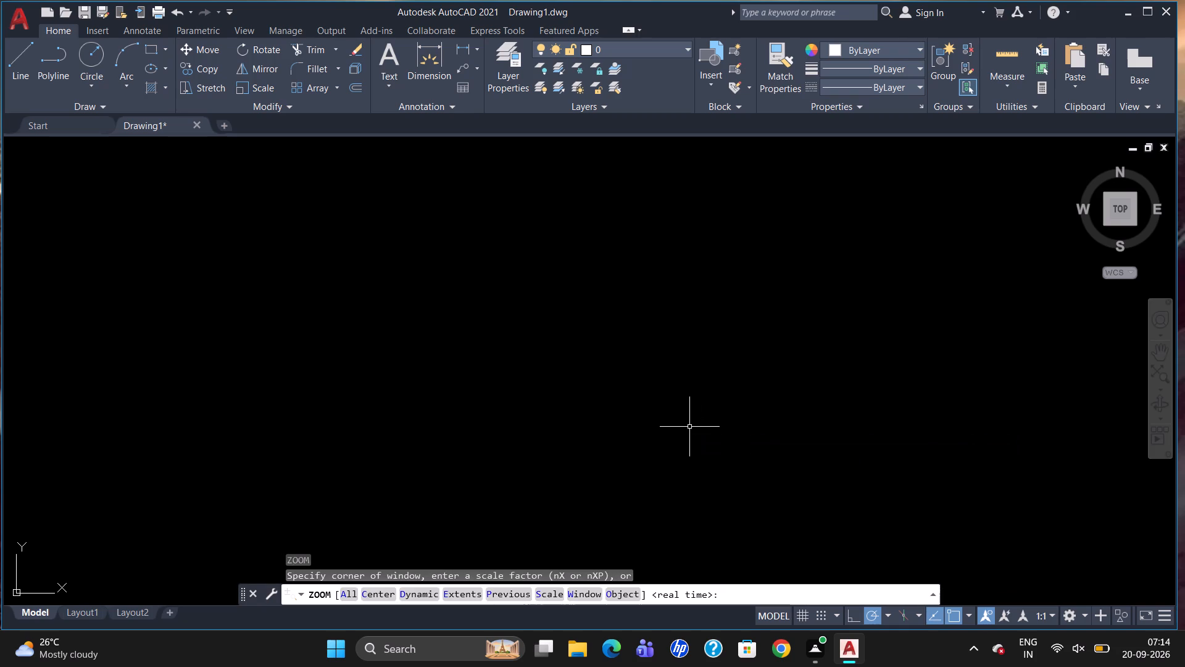
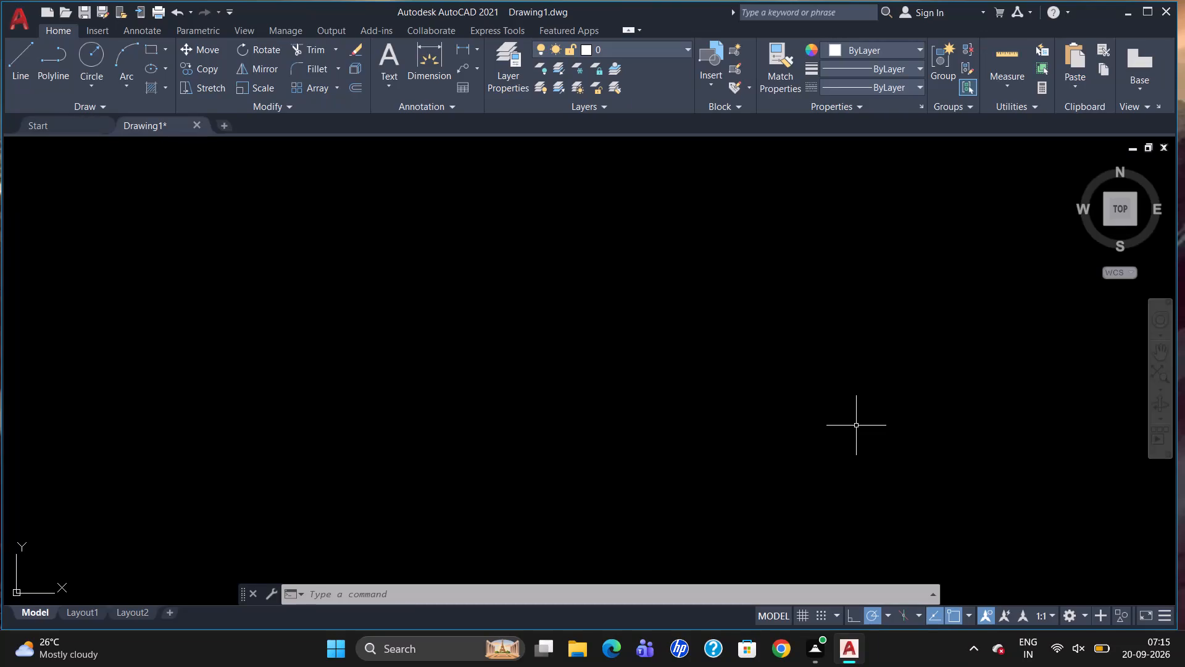
Draw a rectangle 60' wide and 40' high in model space.
type("REC")
key("Return")
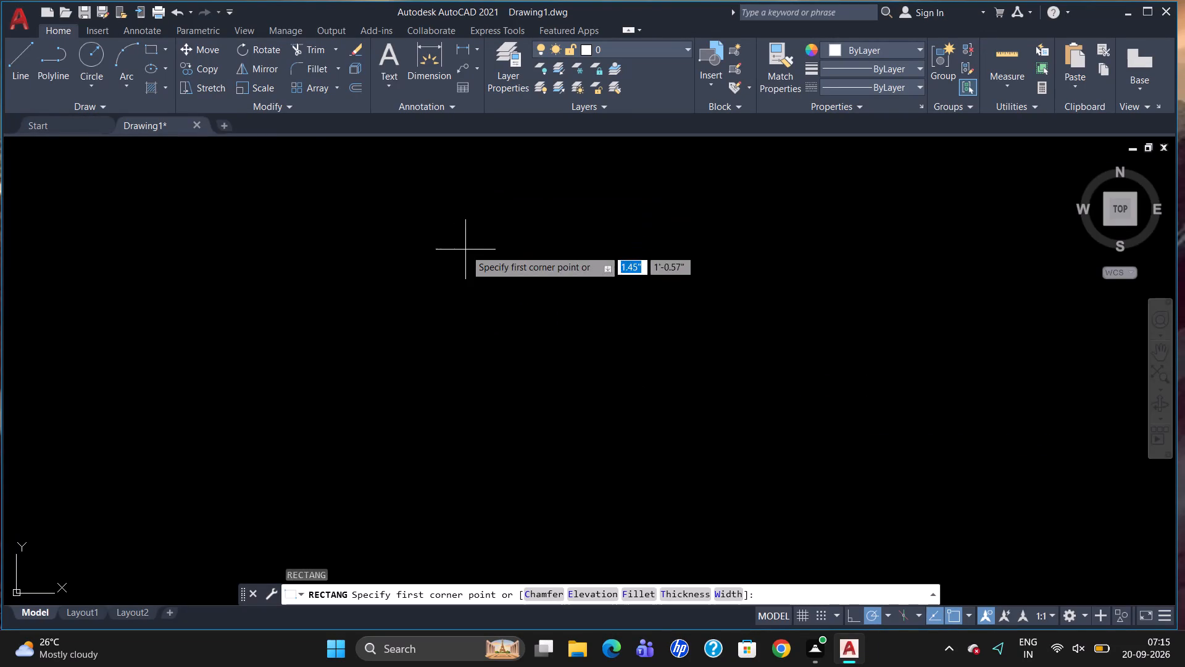
left_click_drag(464, 243, 478, 256)
type("60'")
key("Tab")
type("40'")
key("Return")
key("Escape")
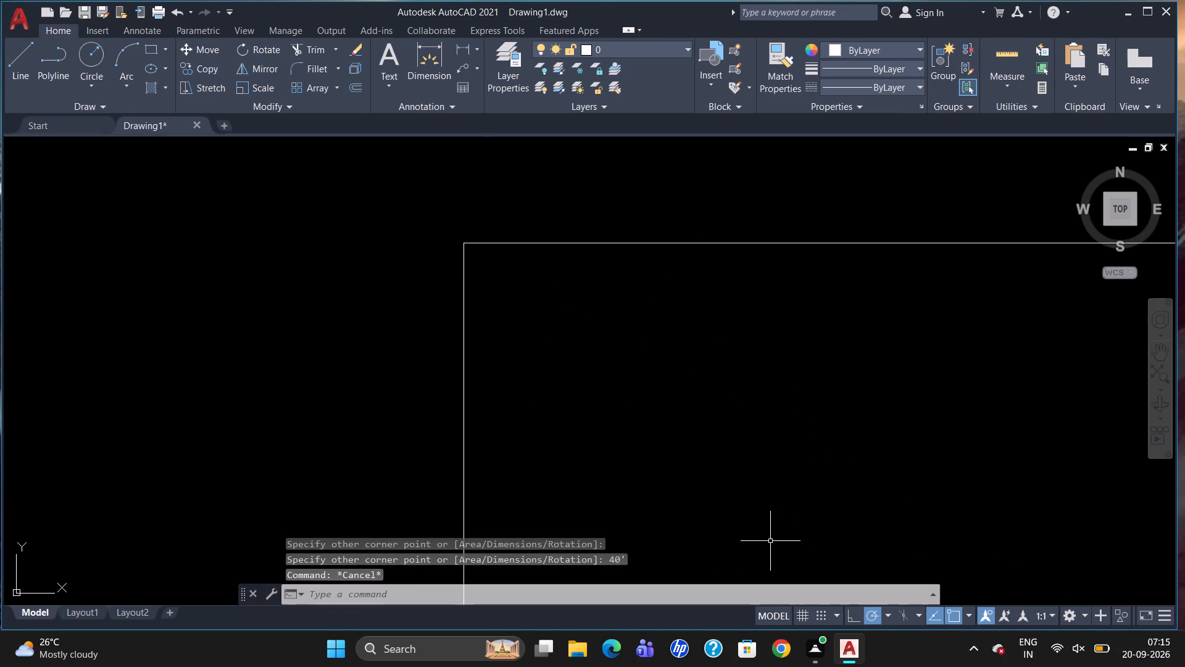
Move the UCS origin about 45'-6" at 180°, clear of the rectangle.
scroll(385, 170, "down", 3)
scroll(537, 262, "down", 3)
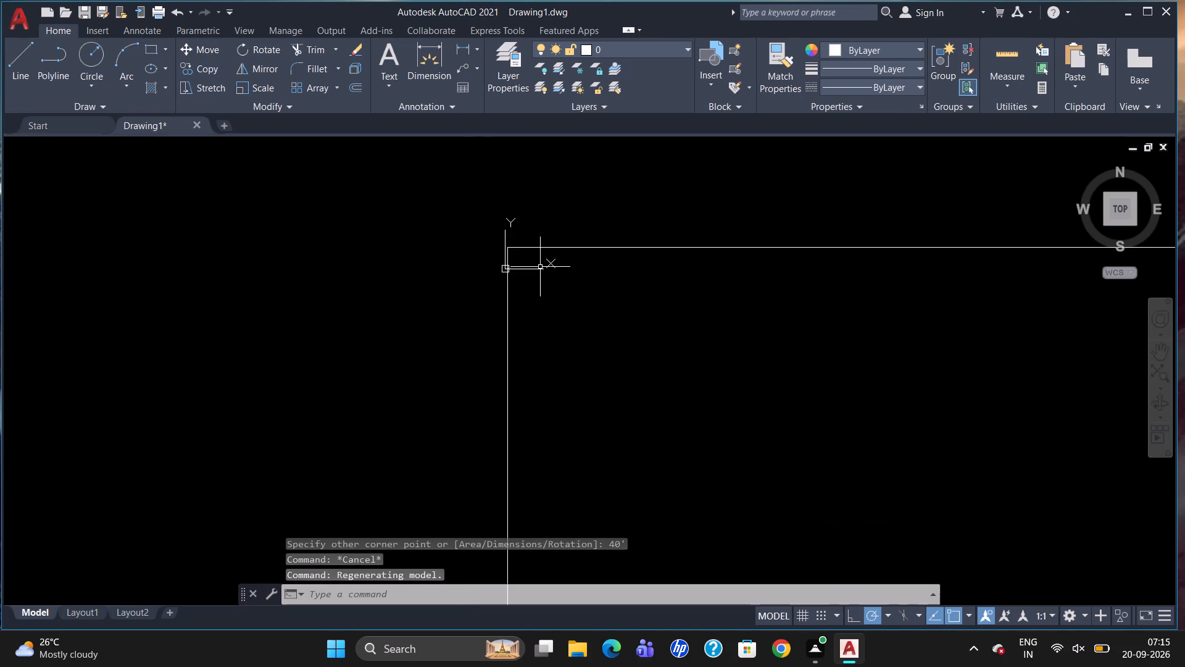
scroll(523, 262, "down", 4)
scroll(523, 270, "up", 1)
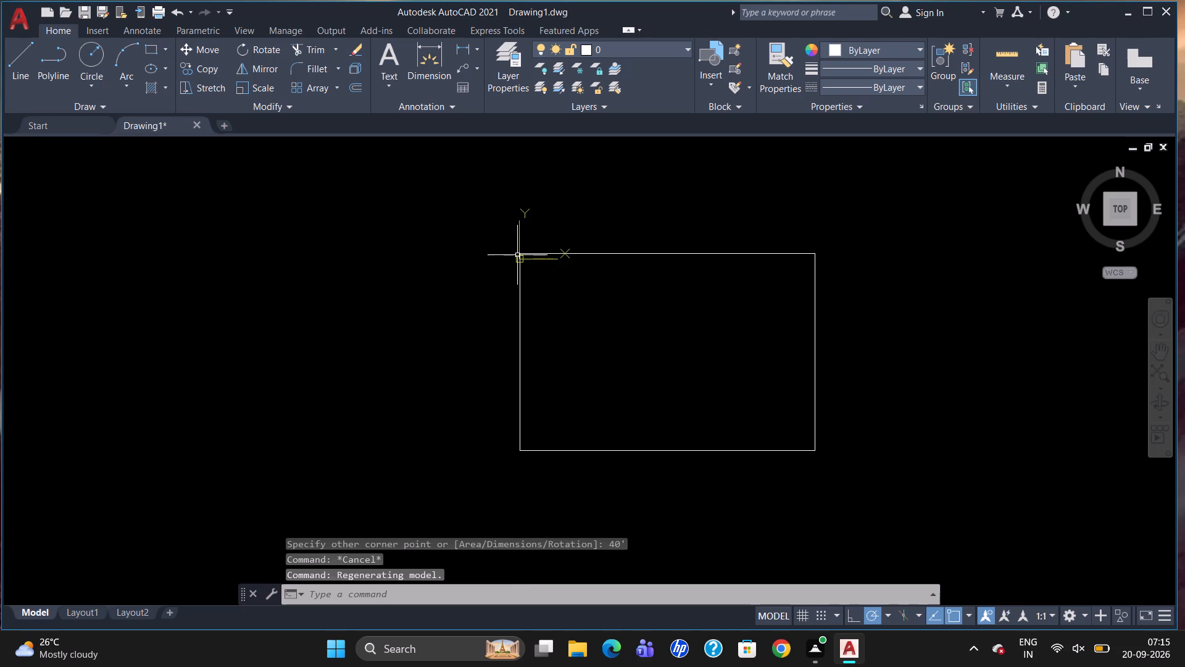
left_click(518, 258)
left_click_drag(518, 258, 371, 264)
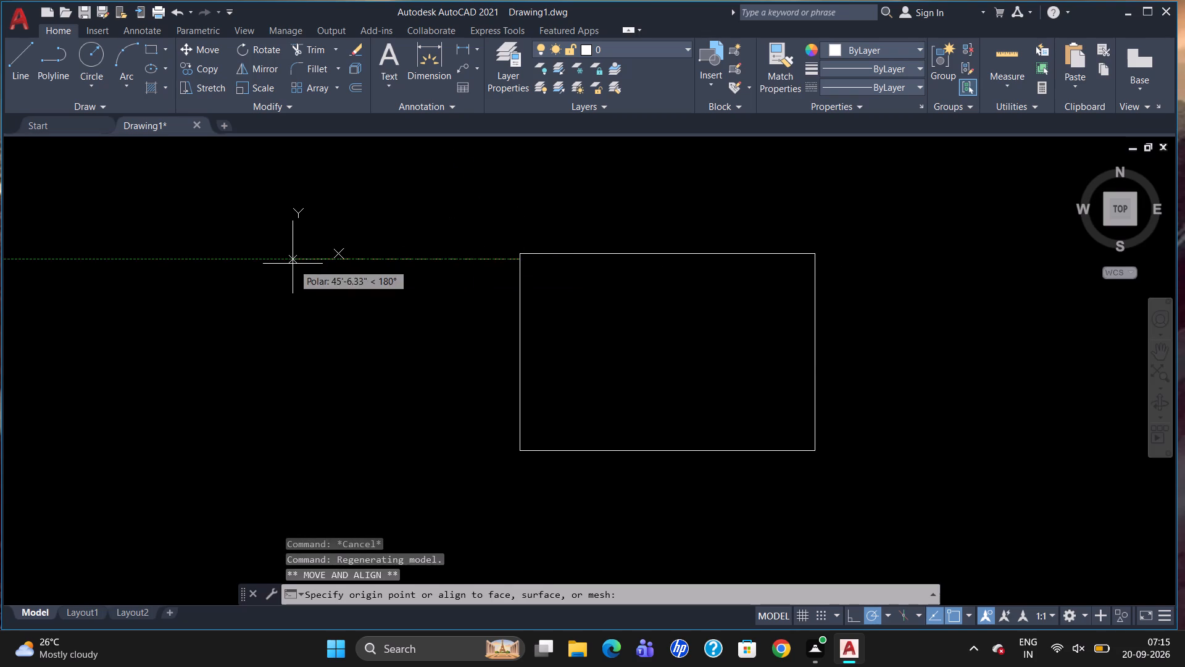
left_click(293, 264)
key("Escape")
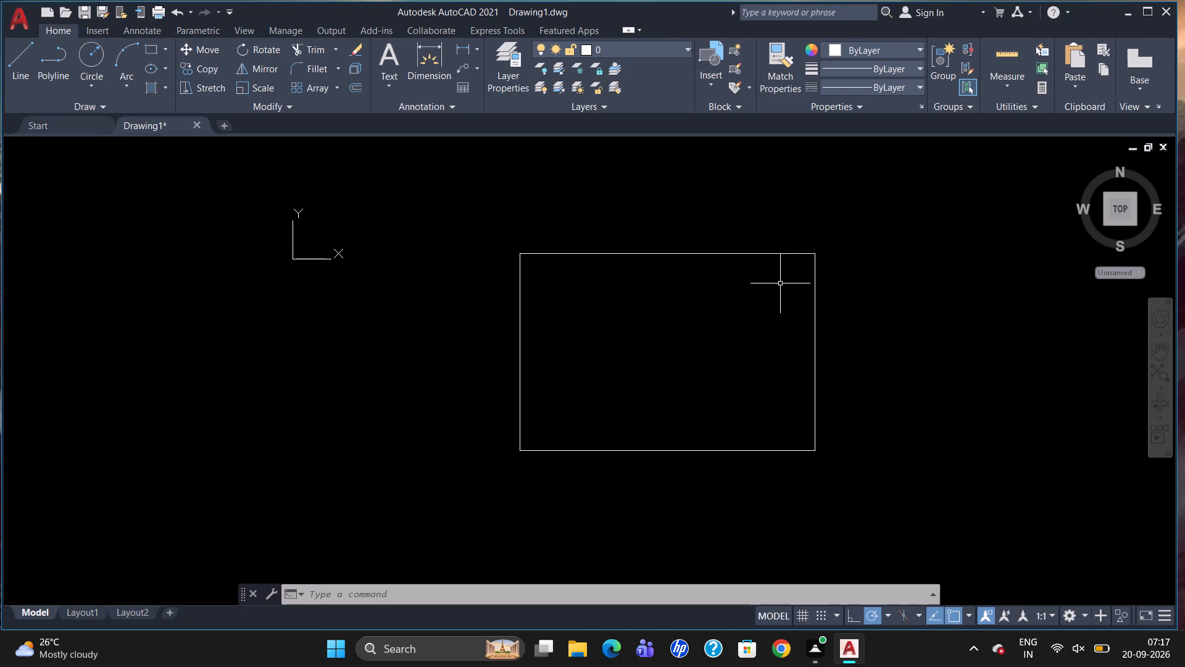
Offset the 60' by 40' rectangle inward by 9 inches to form the wall thickness.
scroll(800, 274, "up", 2)
scroll(809, 268, "down", 1)
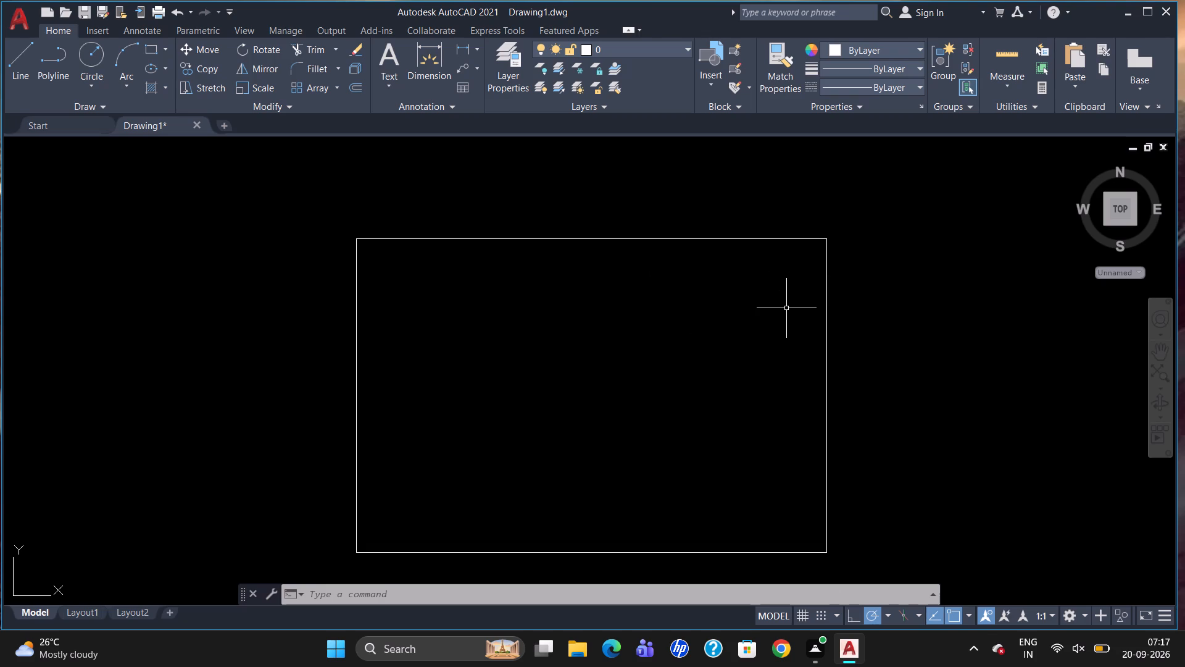
key("o")
key("Return")
key("9")
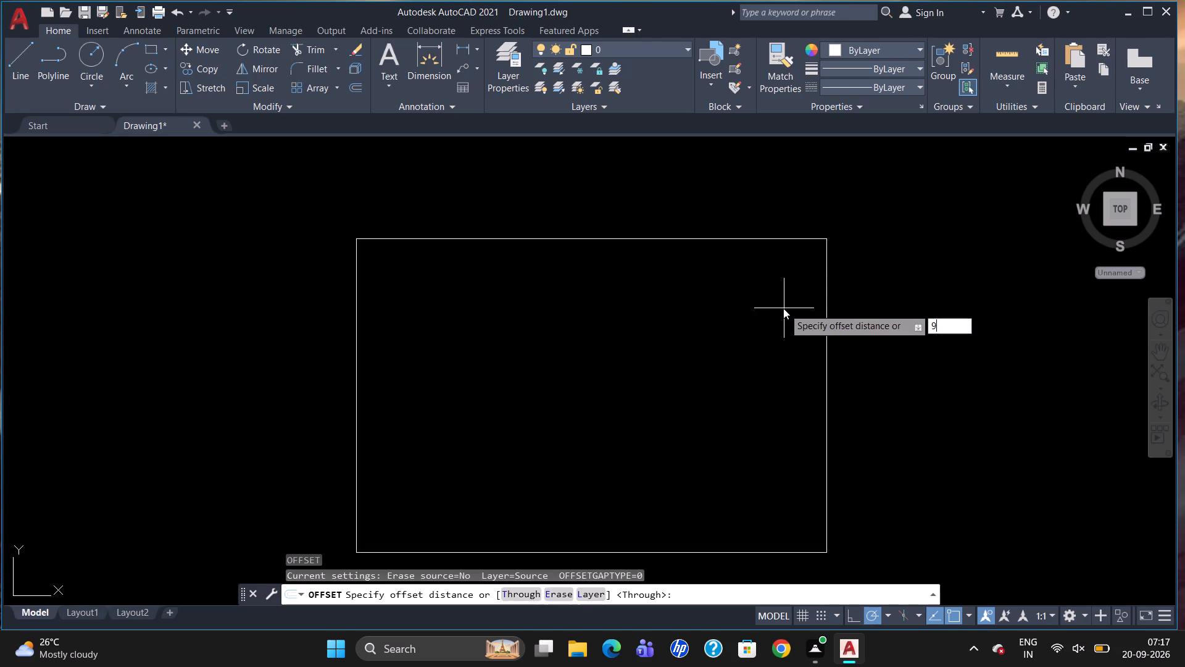
key("Return")
left_click_drag(804, 241, 804, 247)
left_click(807, 283)
key("Escape")
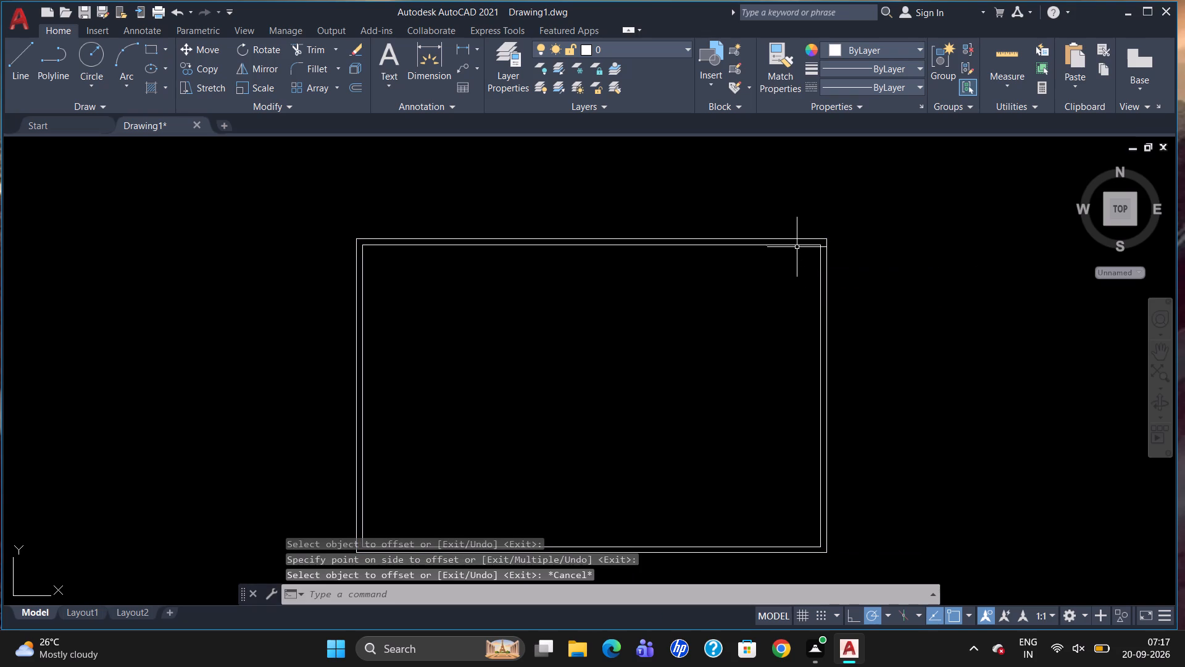
Explode the inner offset rectangle into separate lines.
left_click(797, 246)
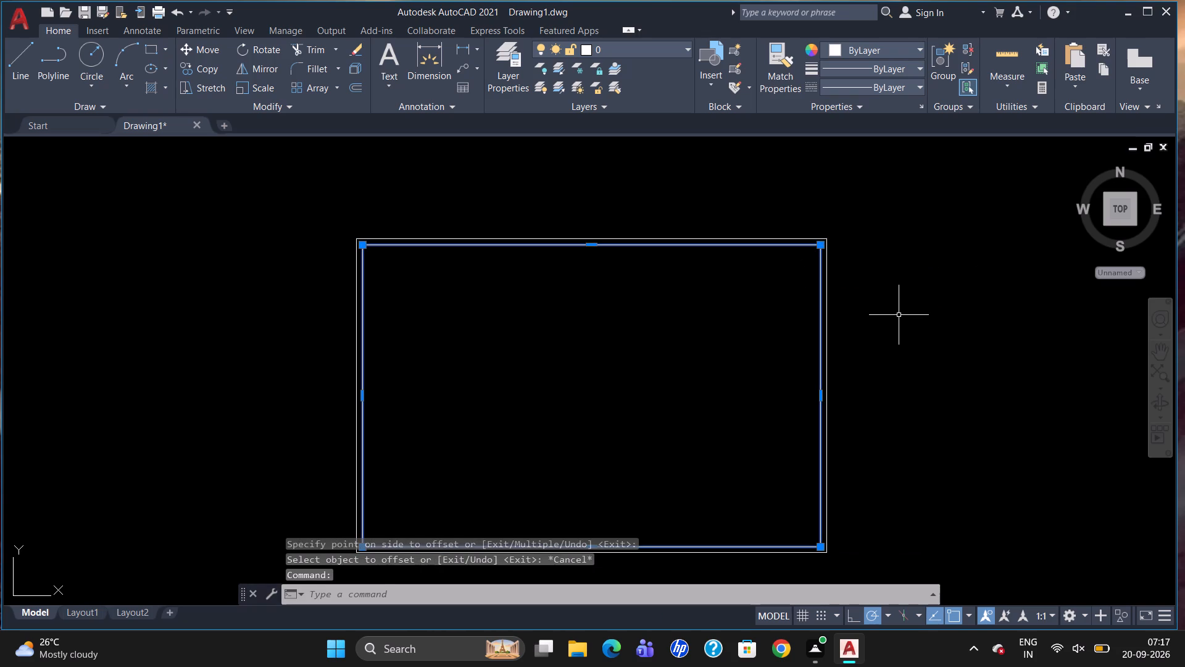
key("x")
key("Return")
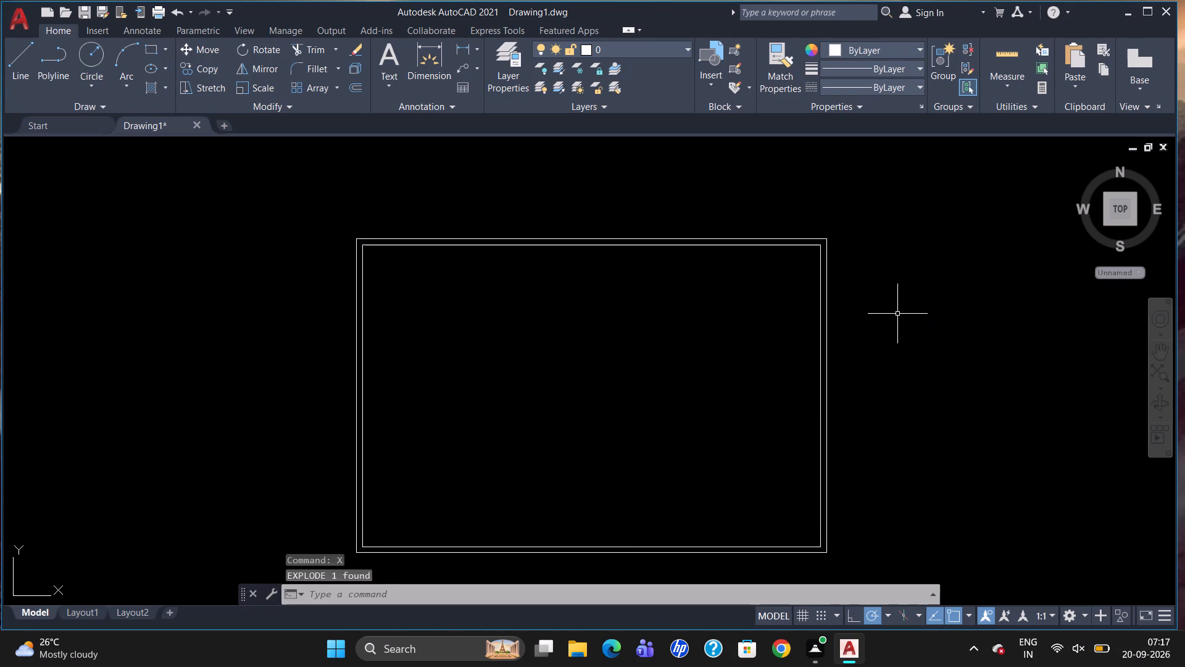
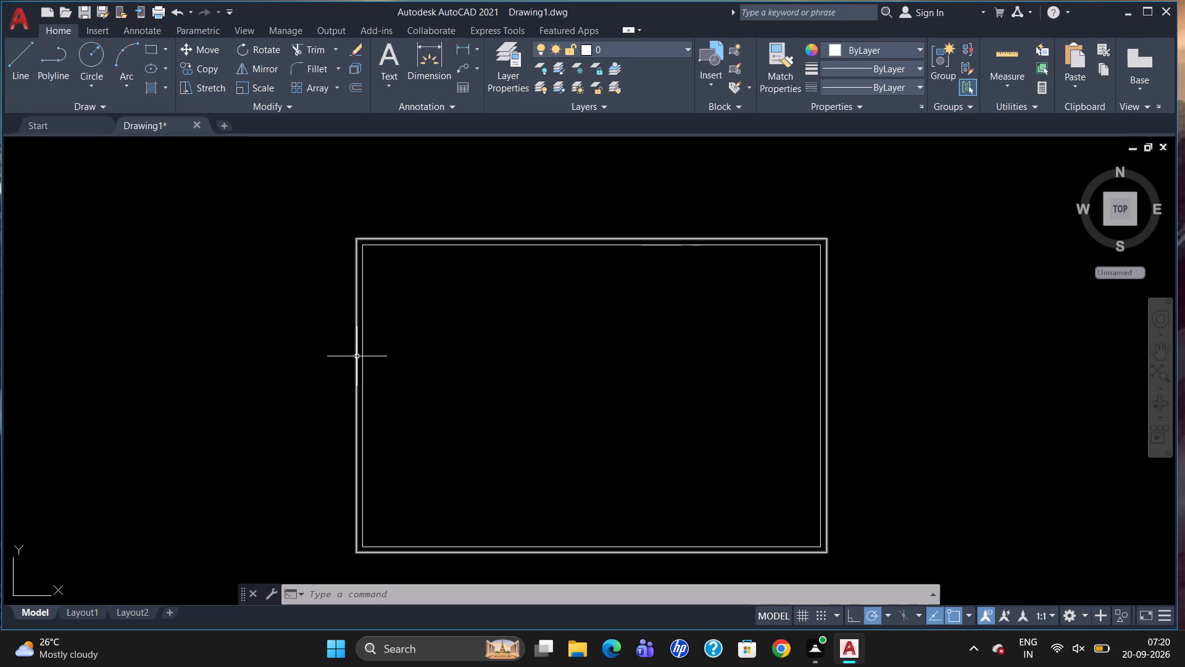
Offset the west wall's inner line 20' east into the plan.
key("o")
key("Return")
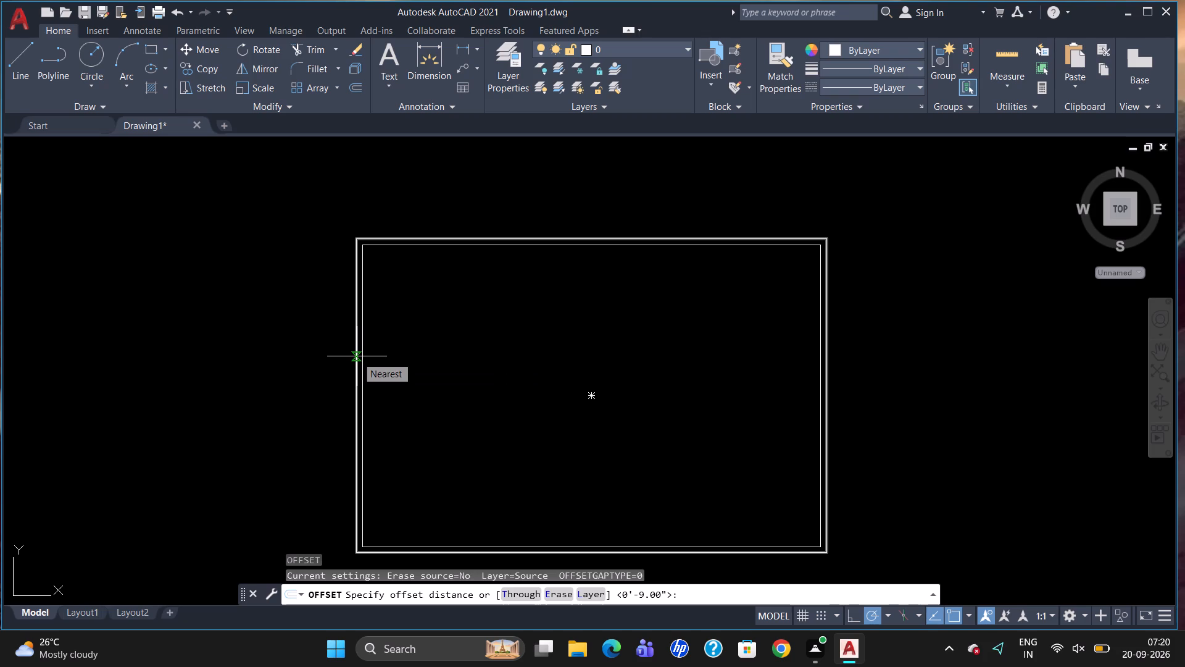
type("20'")
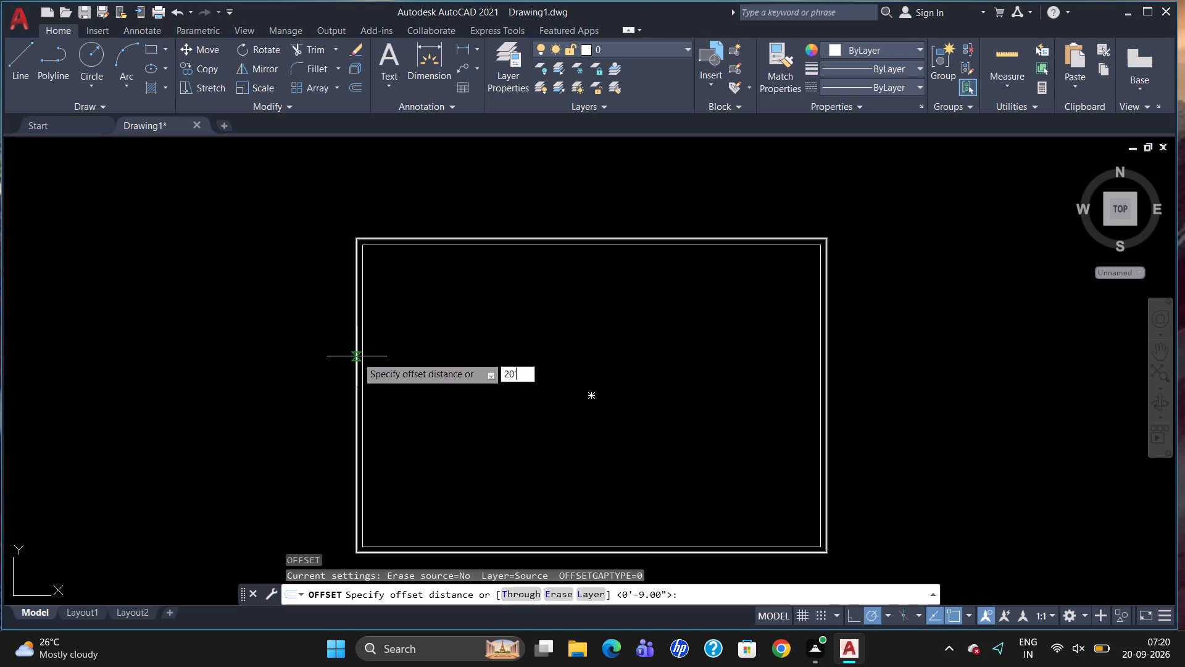
key("Return")
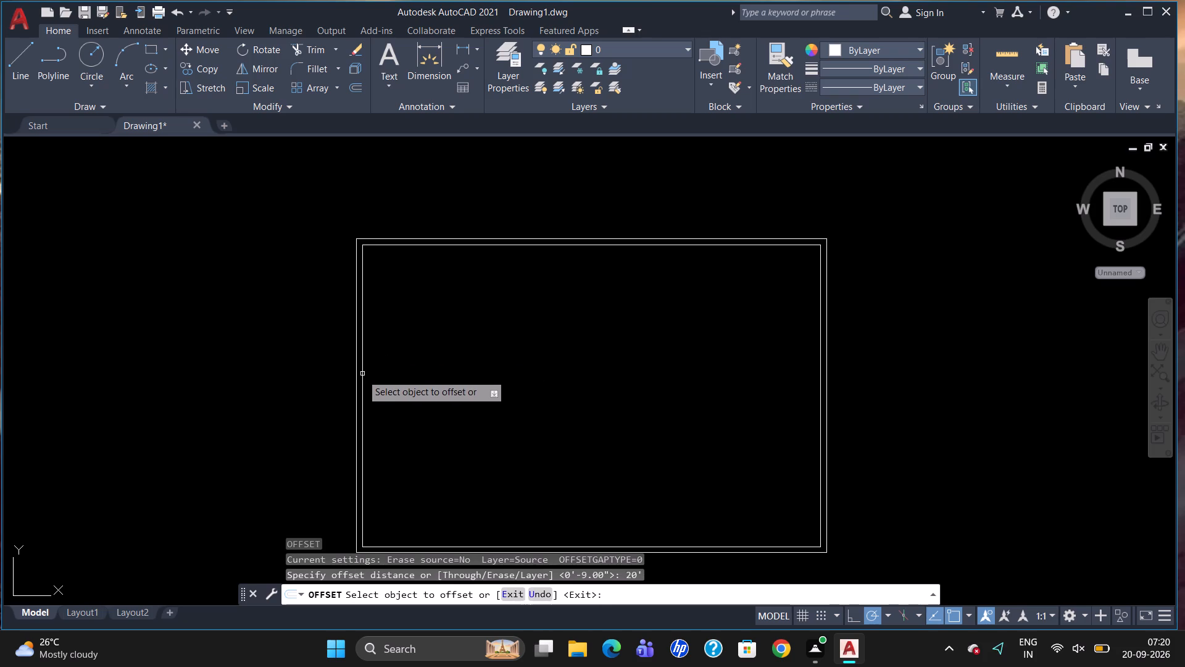
left_click_drag(361, 372, 377, 377)
left_click(466, 388)
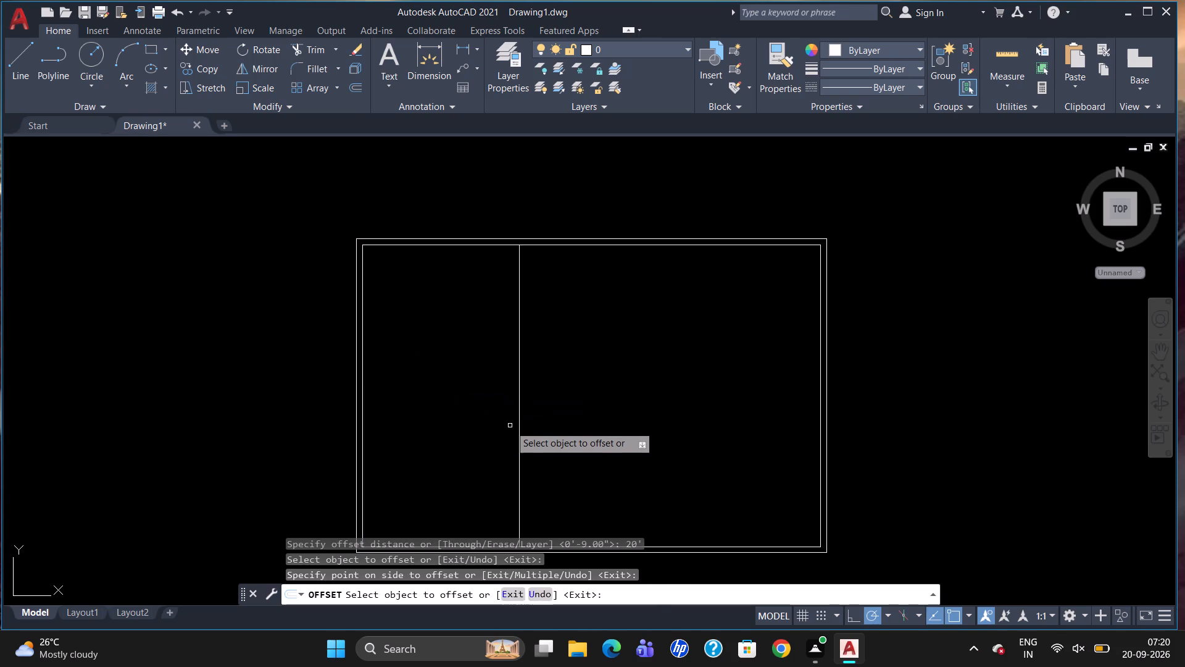
Offset the new vertical line 6 inches east to form the north-south partition wall.
left_click_drag(518, 426, 530, 435)
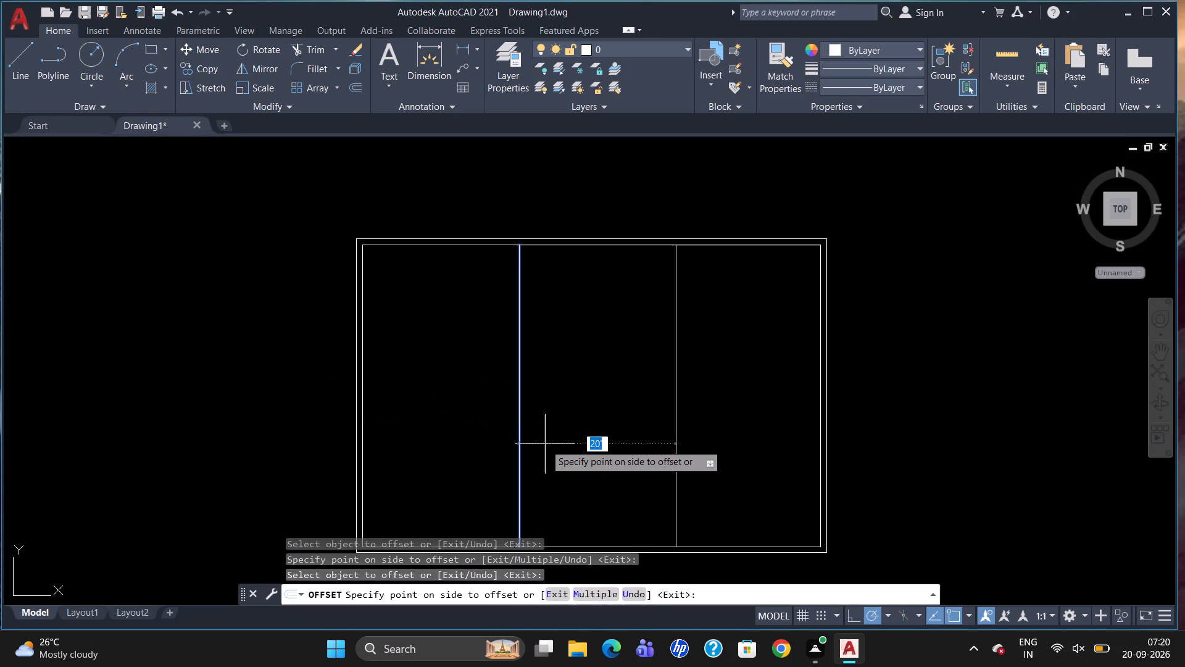
key("6")
key("Return")
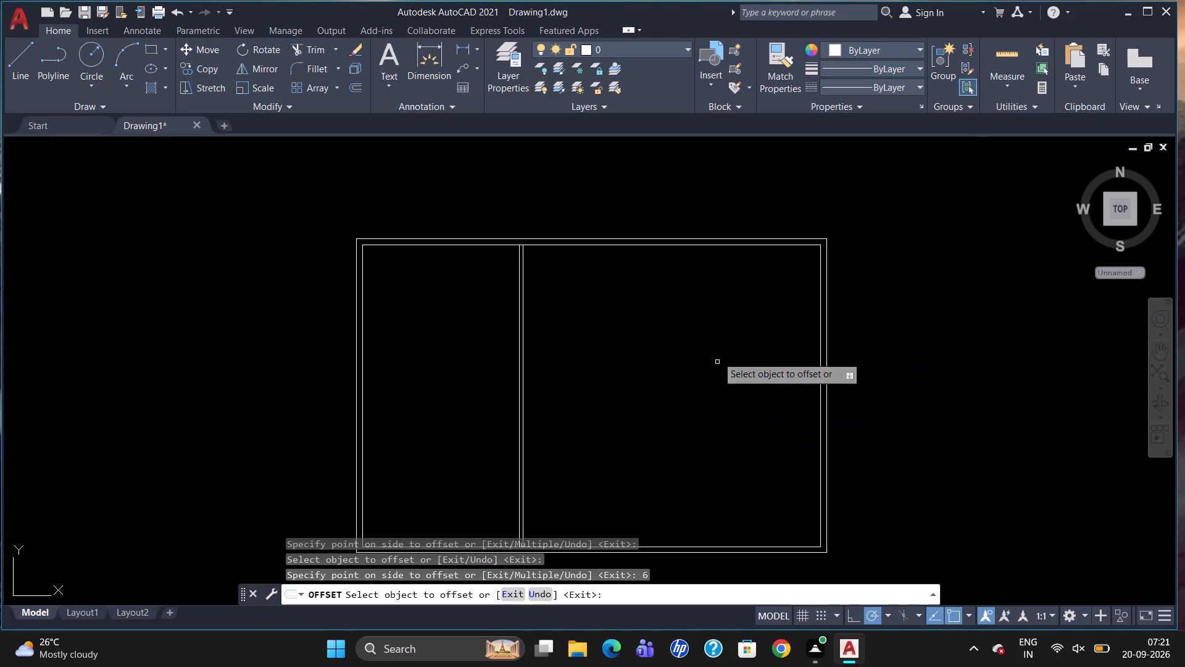
scroll(717, 333, "down", 3)
scroll(649, 430, "up", 2)
scroll(630, 348, "down", 1)
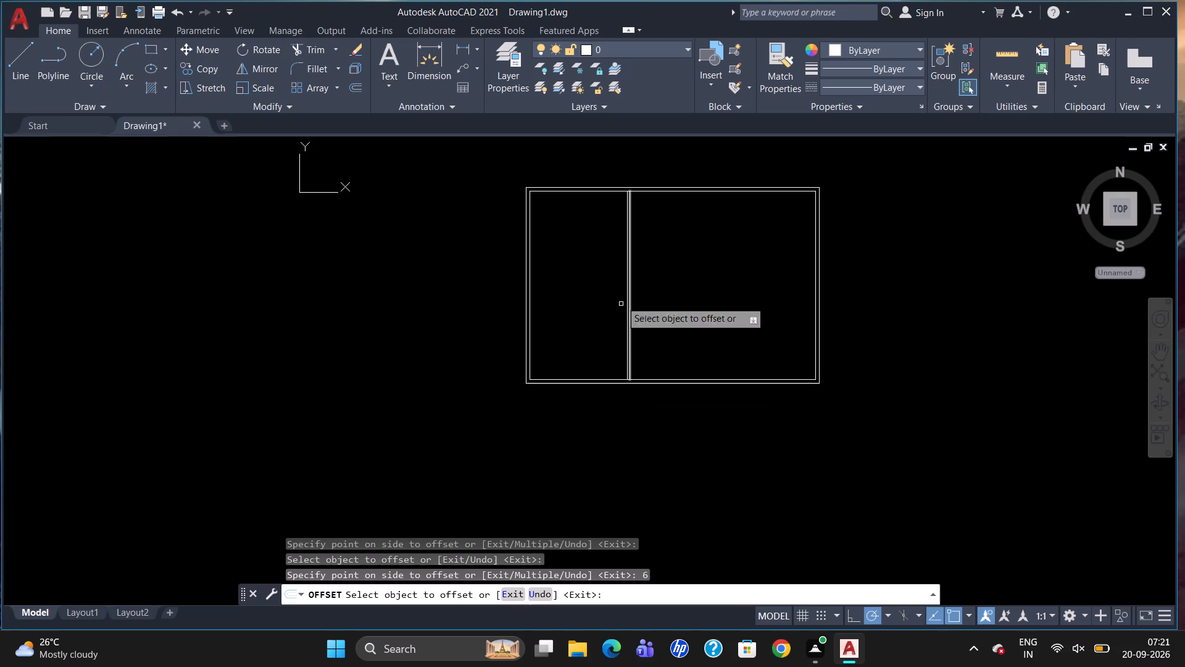
scroll(658, 187, "up", 1)
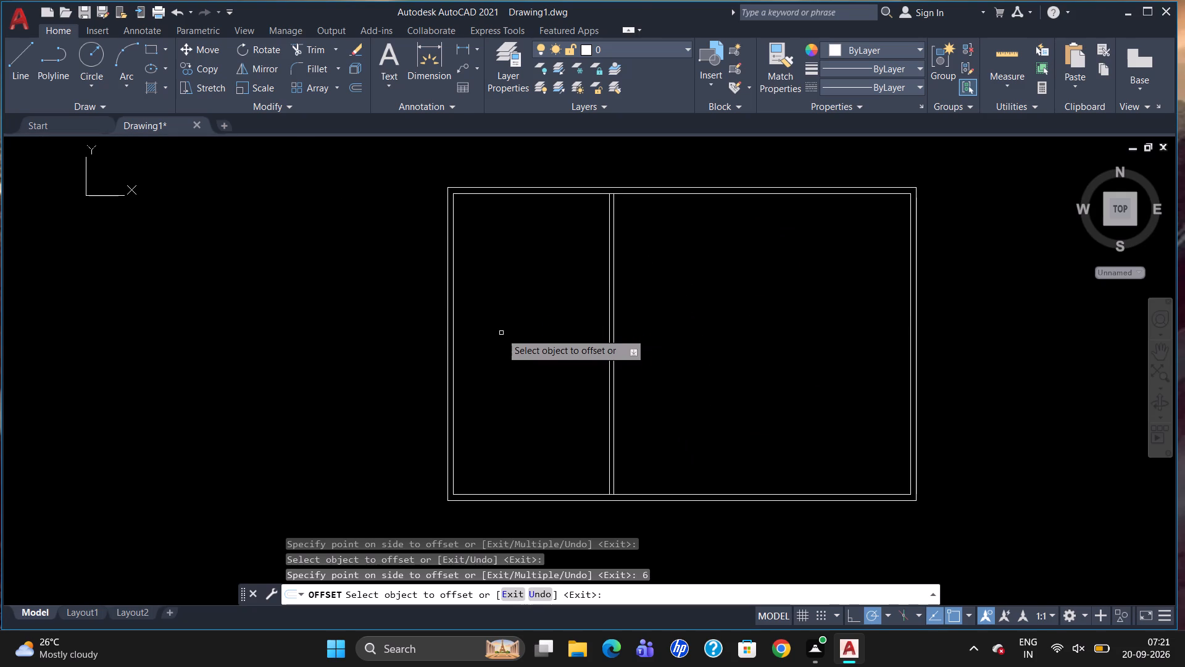
key("space")
Break the south wall's inner line at the partition's west face.
type("BR")
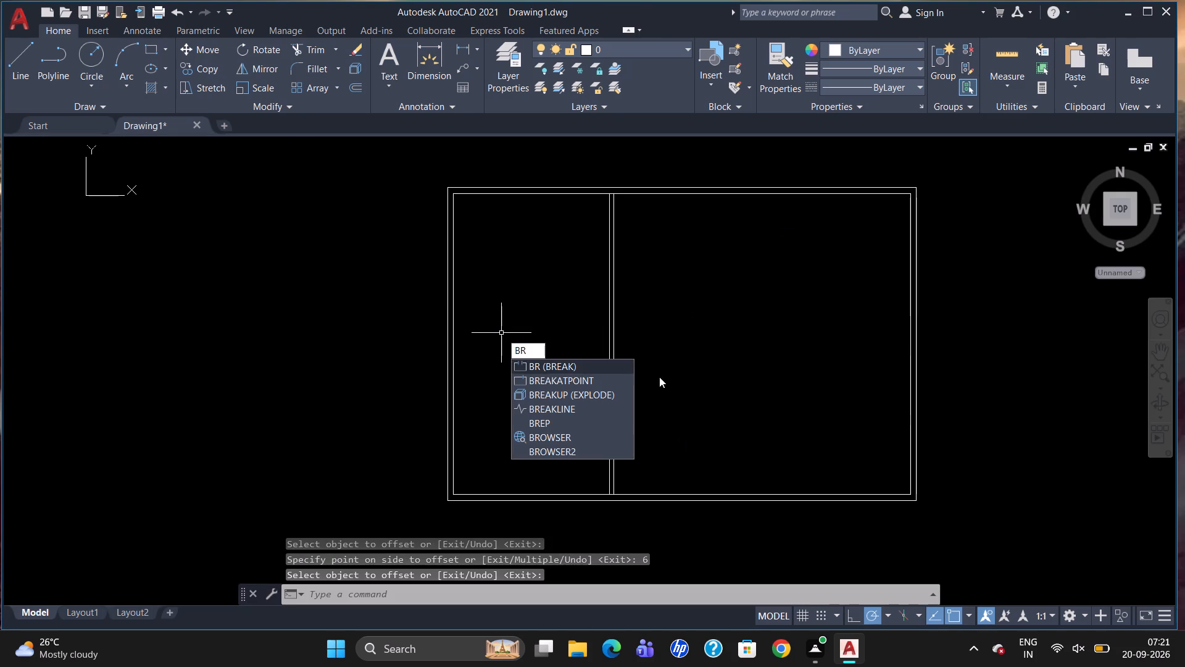
left_click(609, 383)
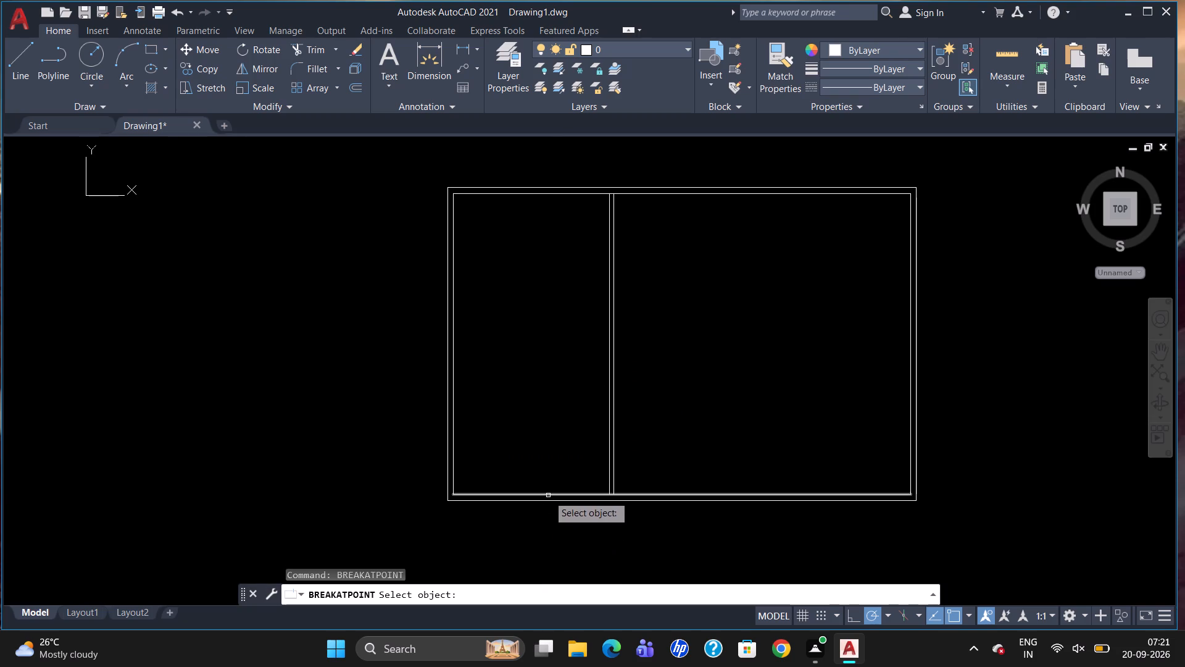
left_click(548, 494)
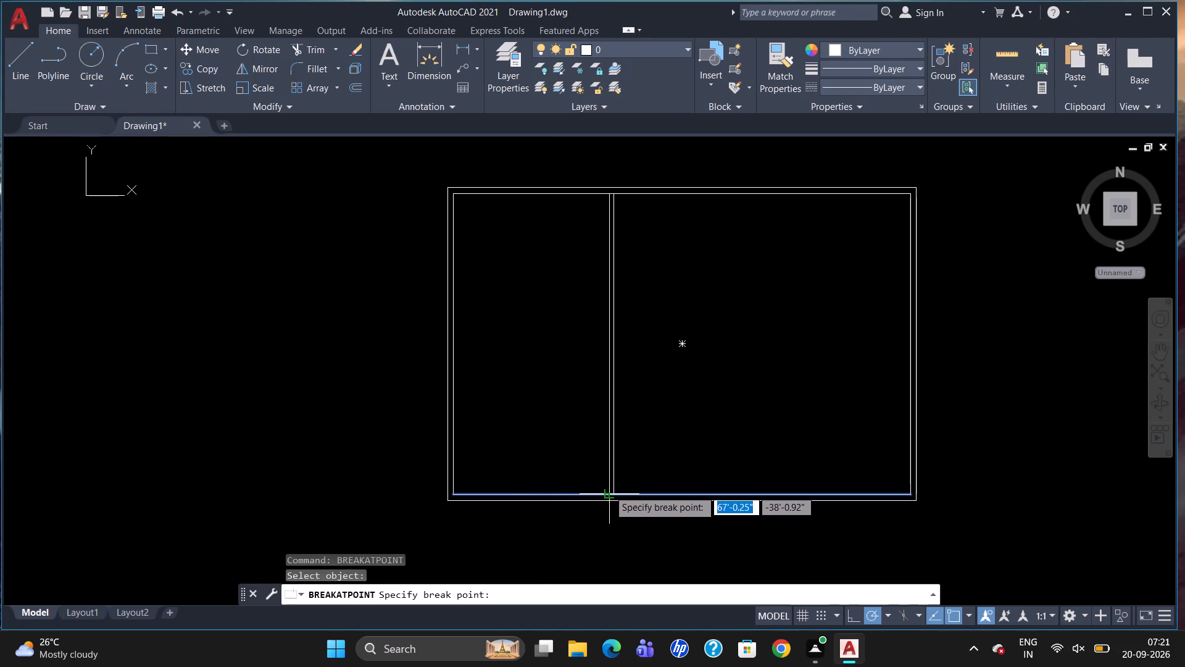
left_click(609, 490)
Offset the western segment of the broken south inner wall line 15' north.
key("o")
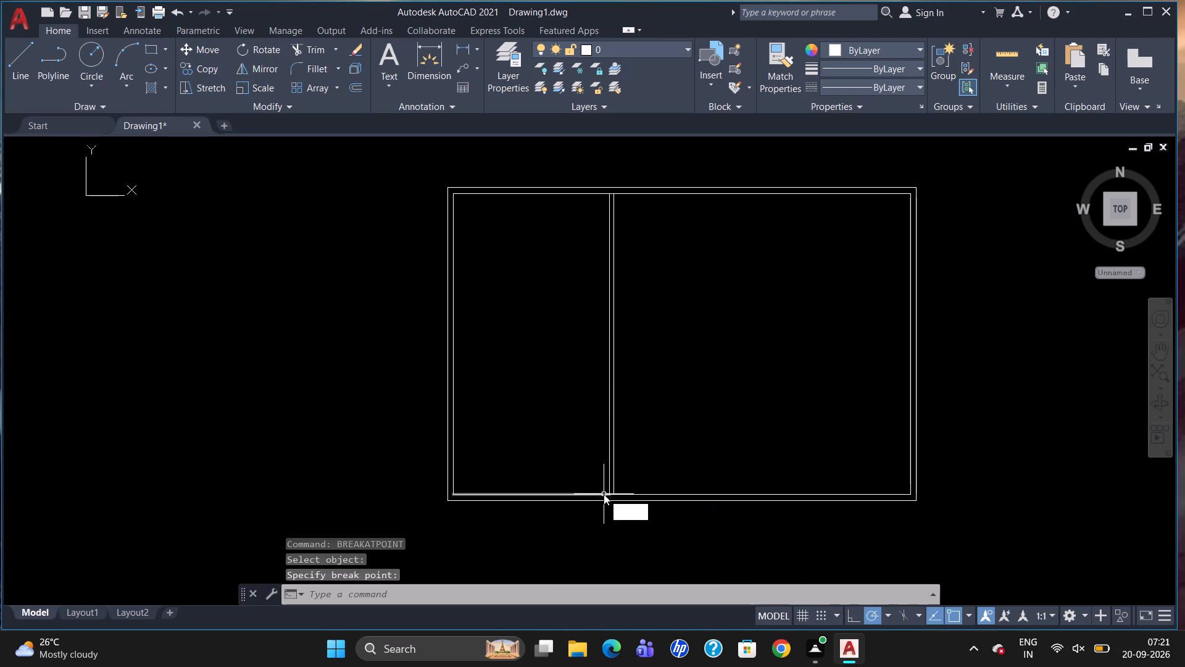
key("Return")
type("15'")
key("Return")
left_click(604, 494)
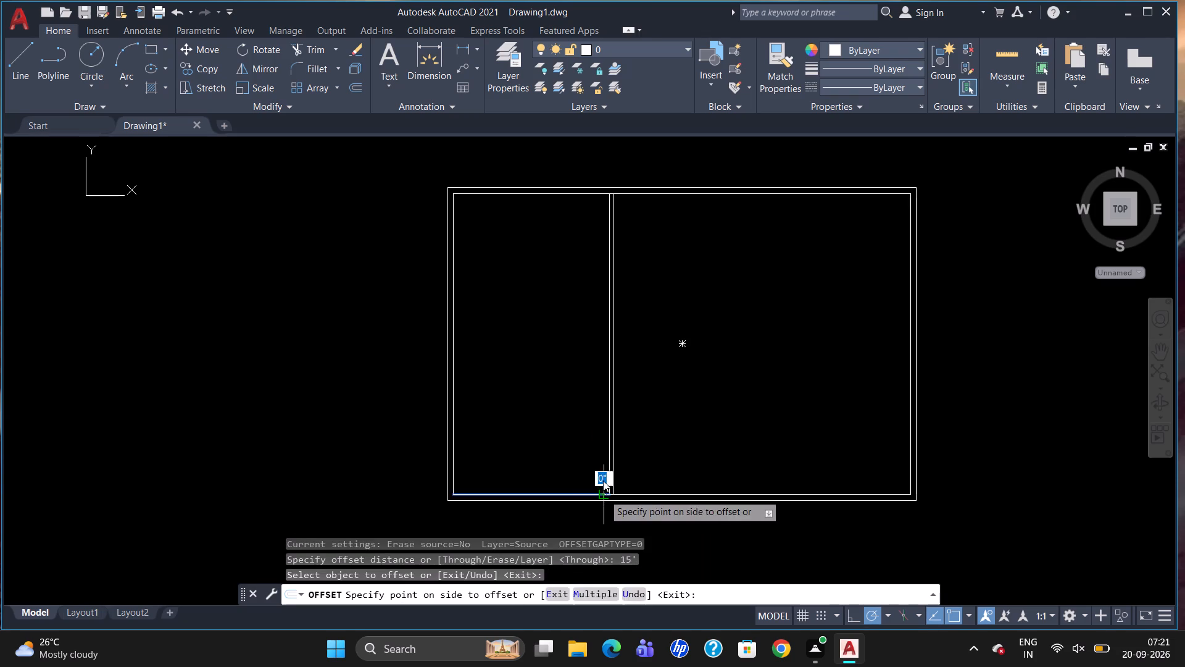
left_click(583, 389)
Offset the new horizontal line 6 inches north to form the cross wall west of the partition.
left_click(583, 377)
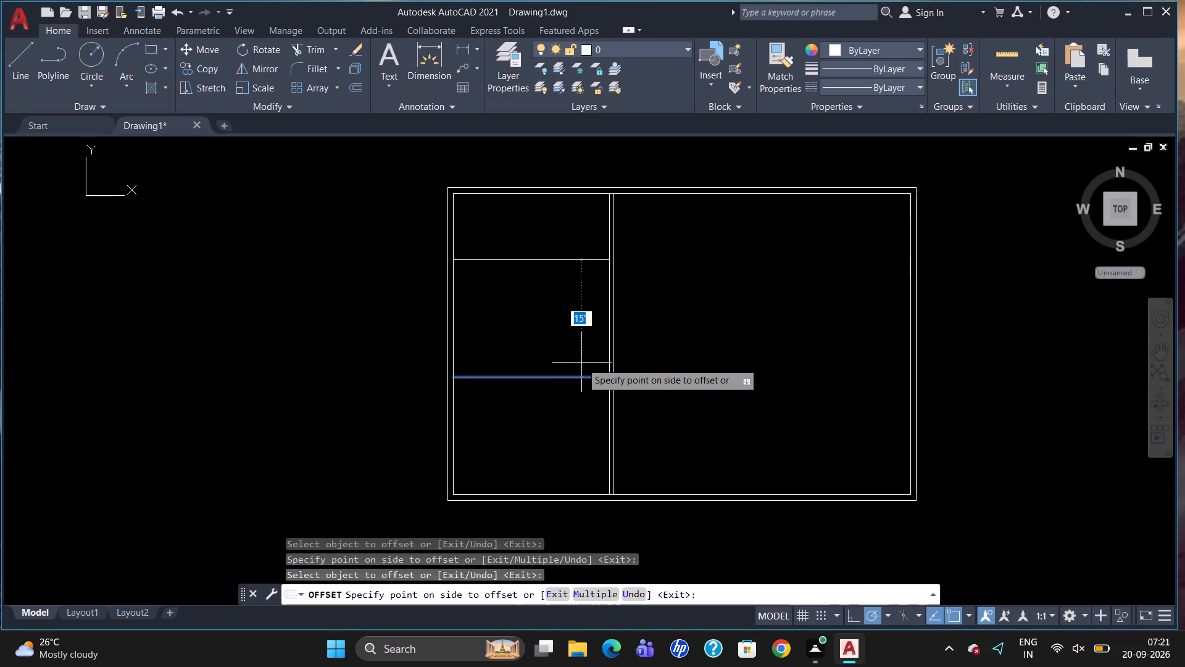
key("7")
key("BackSpace")
key("6")
key("Return")
key("Escape")
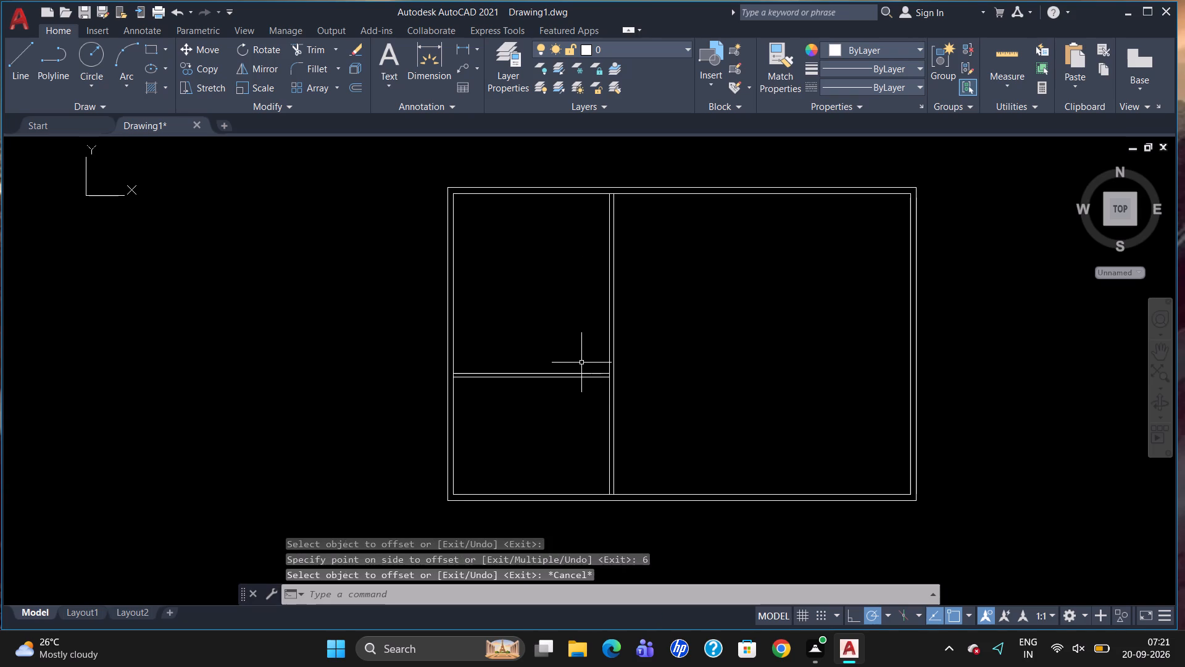
Break the north wall's inner line at the partition's west face.
type("BR")
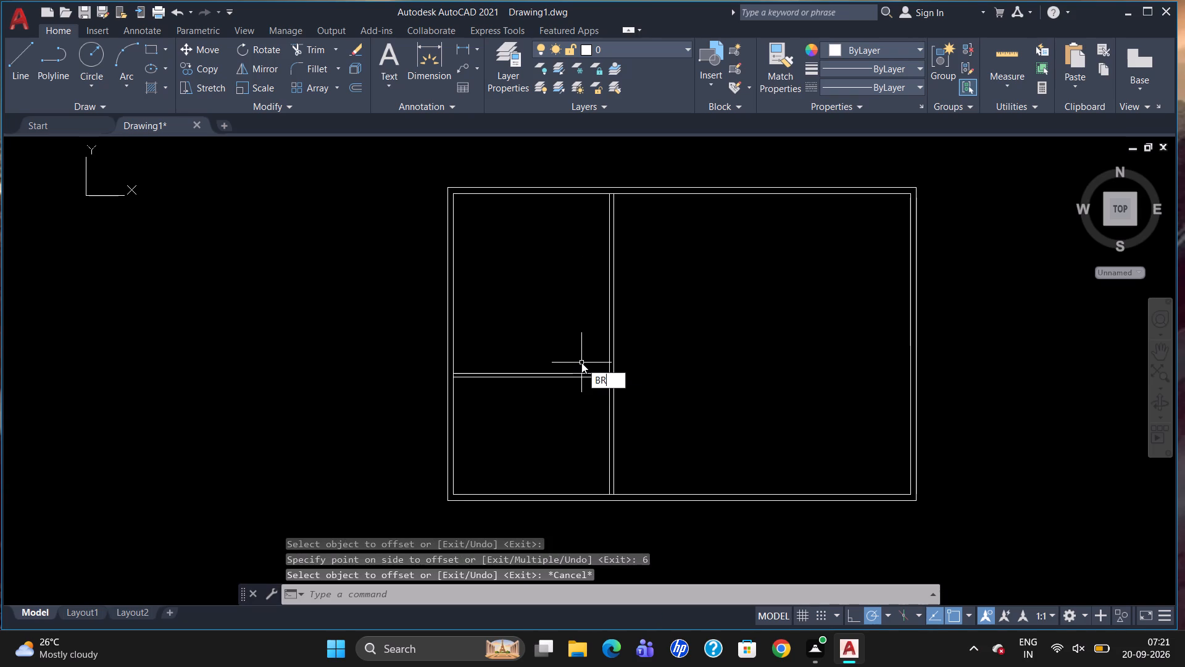
left_click(625, 411)
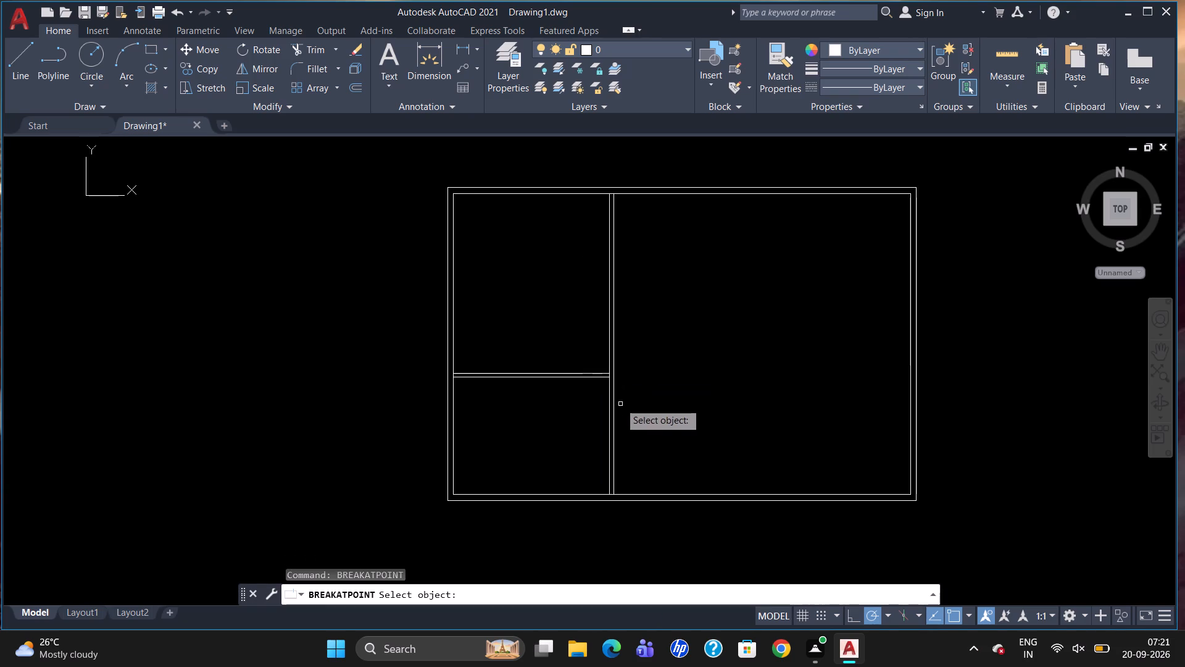
left_click(575, 191)
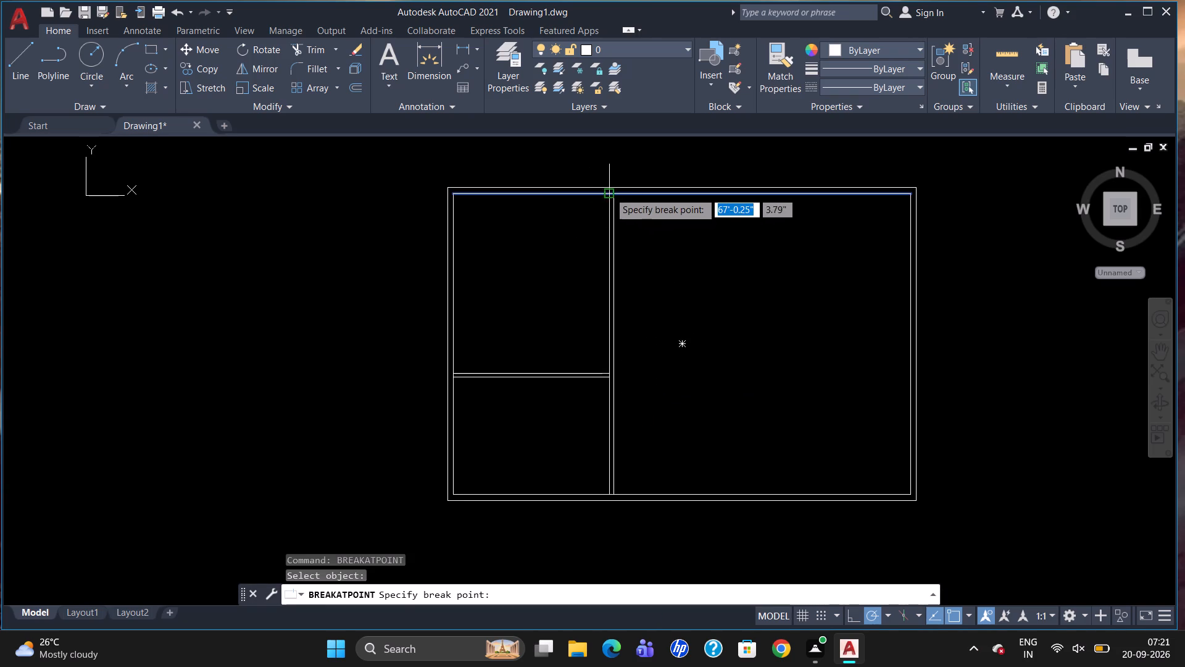
left_click_drag(610, 191, 602, 219)
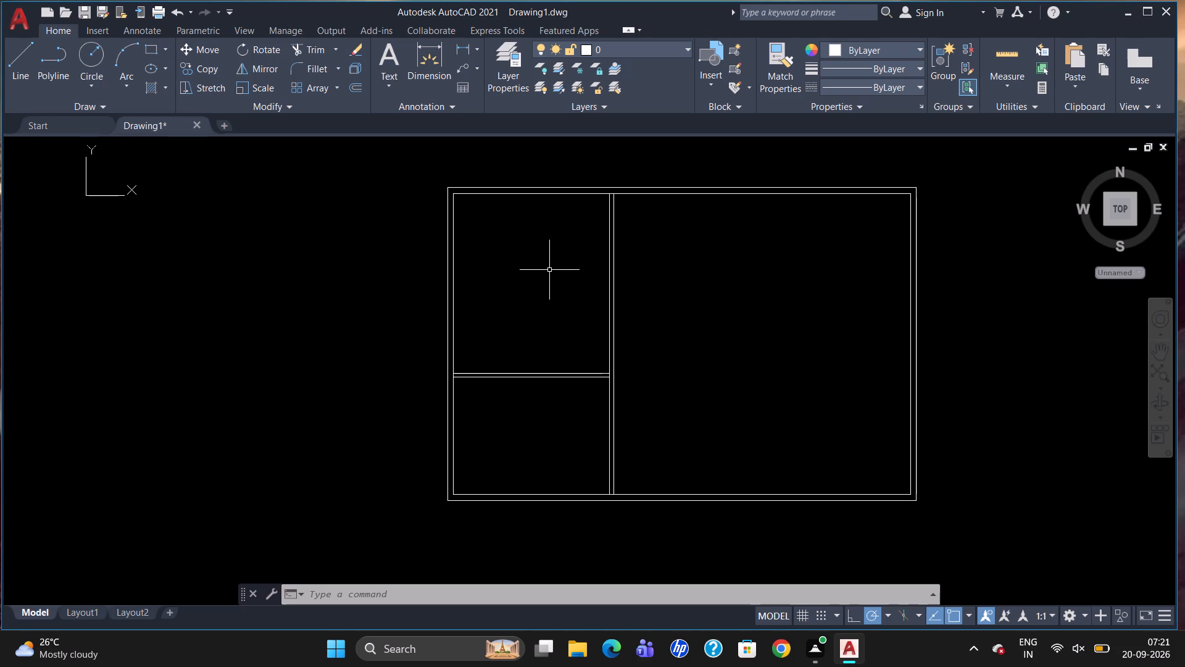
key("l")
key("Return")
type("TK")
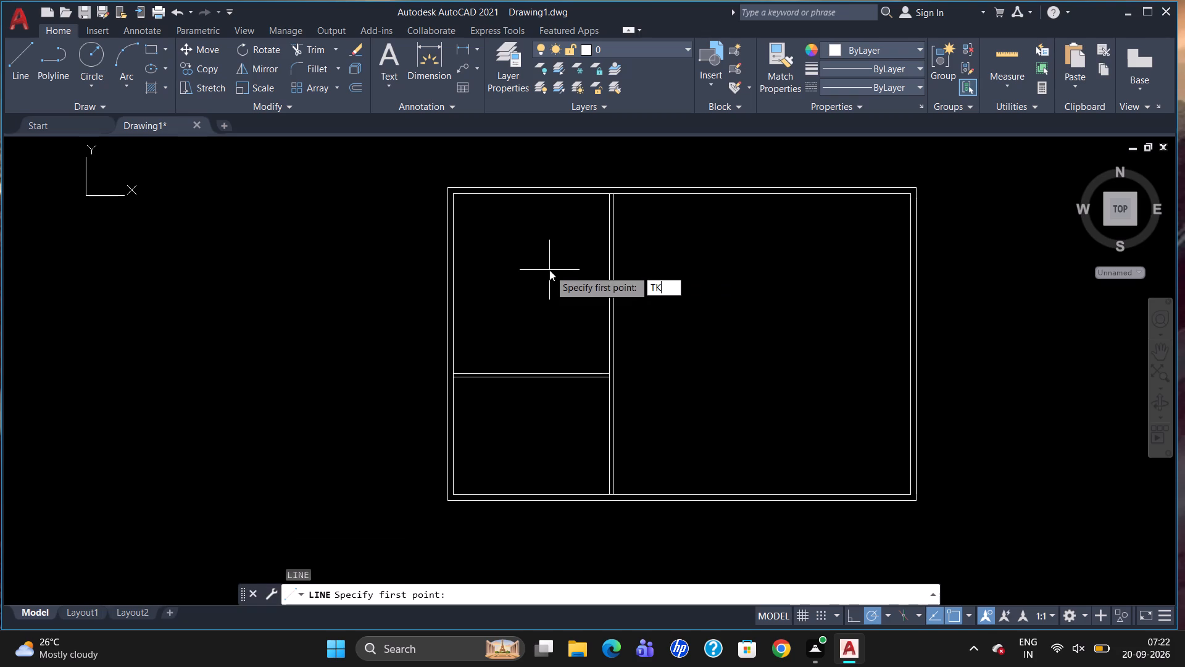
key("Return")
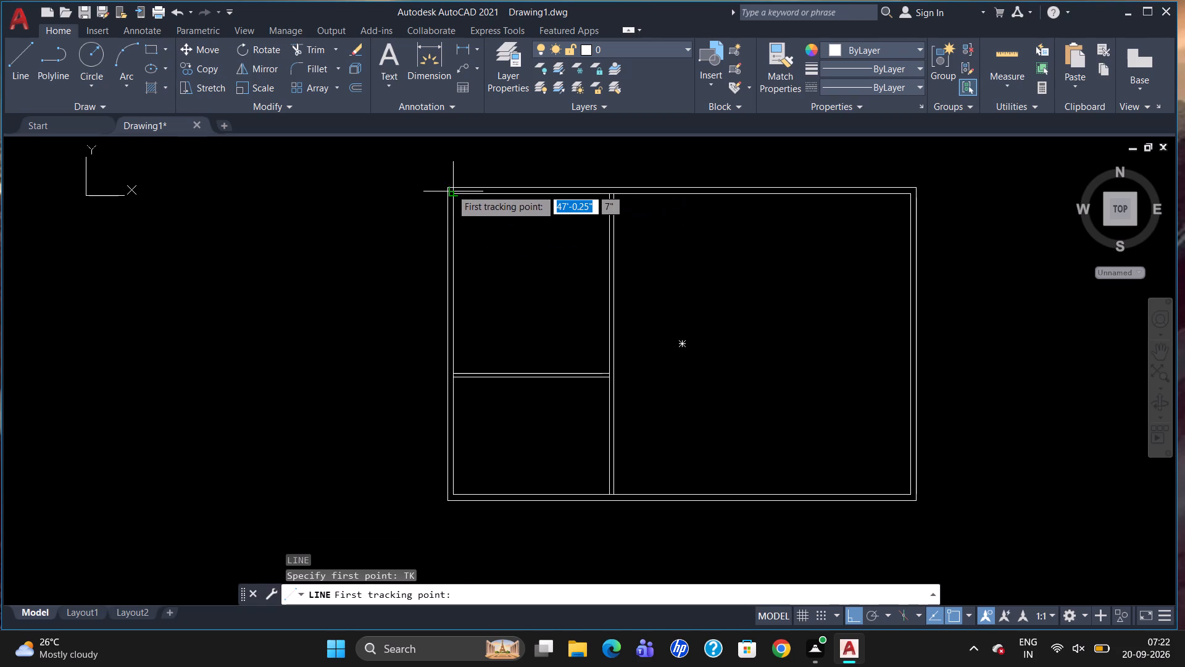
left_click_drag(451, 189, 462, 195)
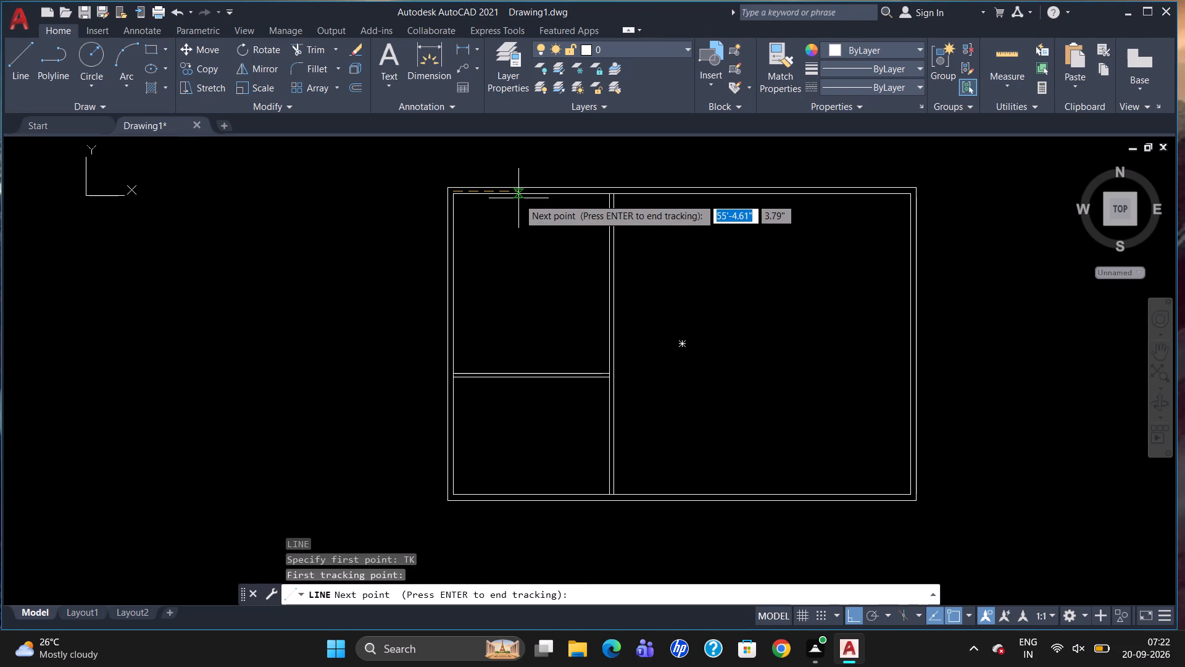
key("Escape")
Draw a line from 17' east of the inner northwest corner, 15' south and 17' west to the wall, outlining the northwest room.
key("l")
key("Return")
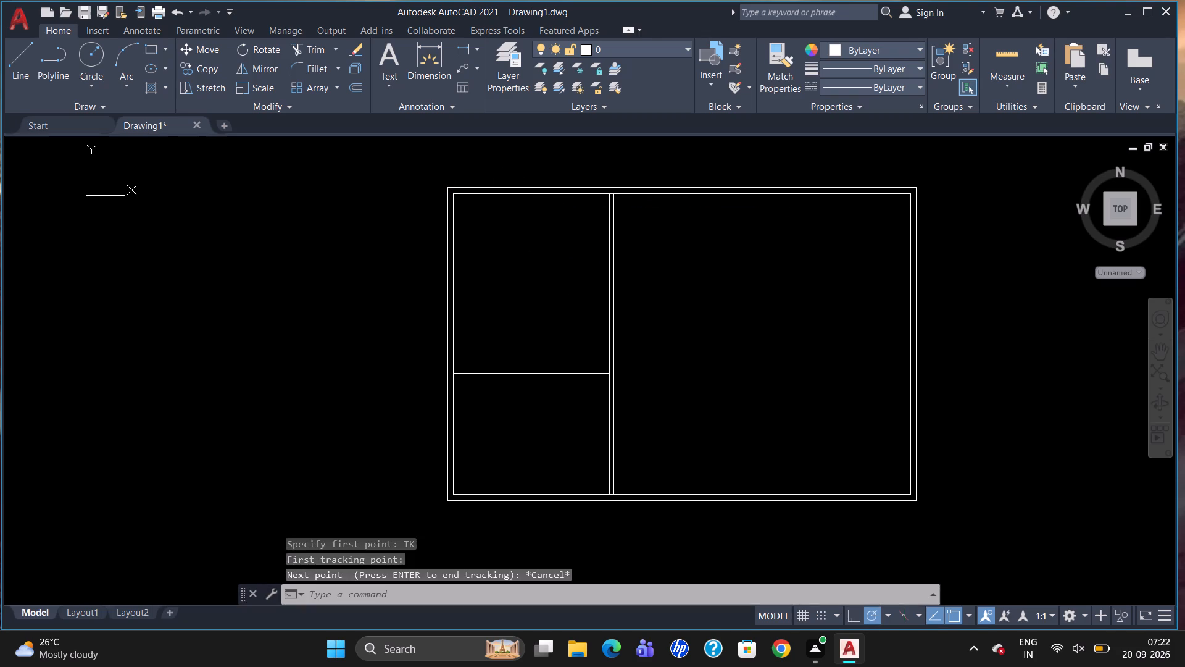
type("TK")
key("Return")
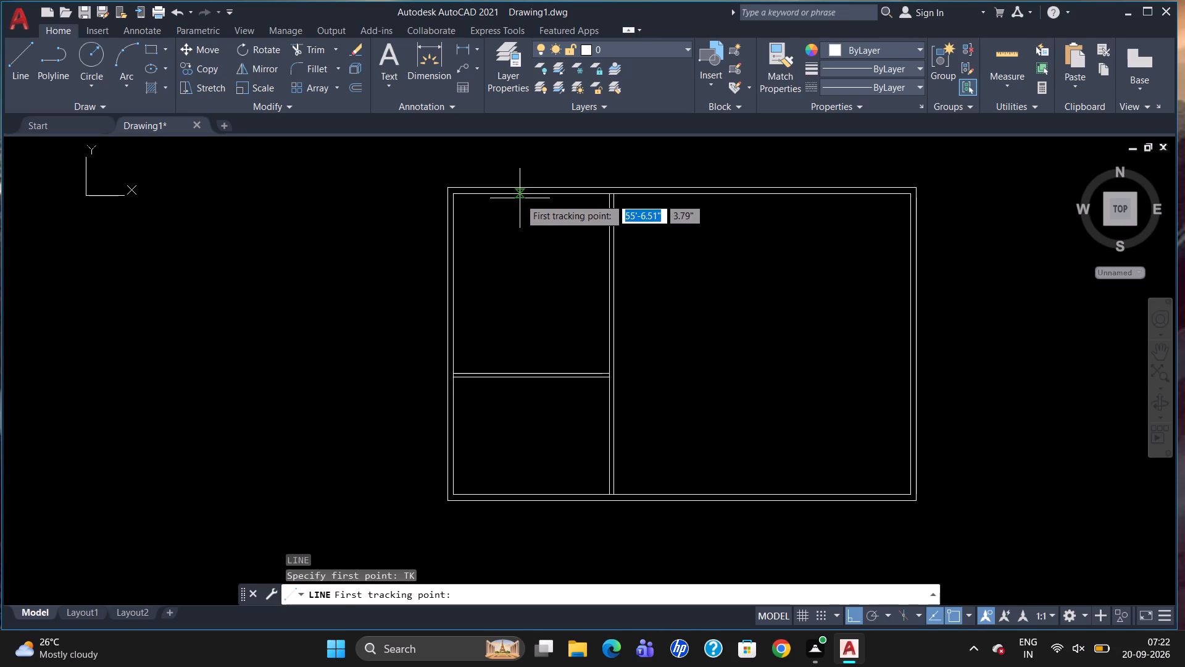
left_click(455, 195)
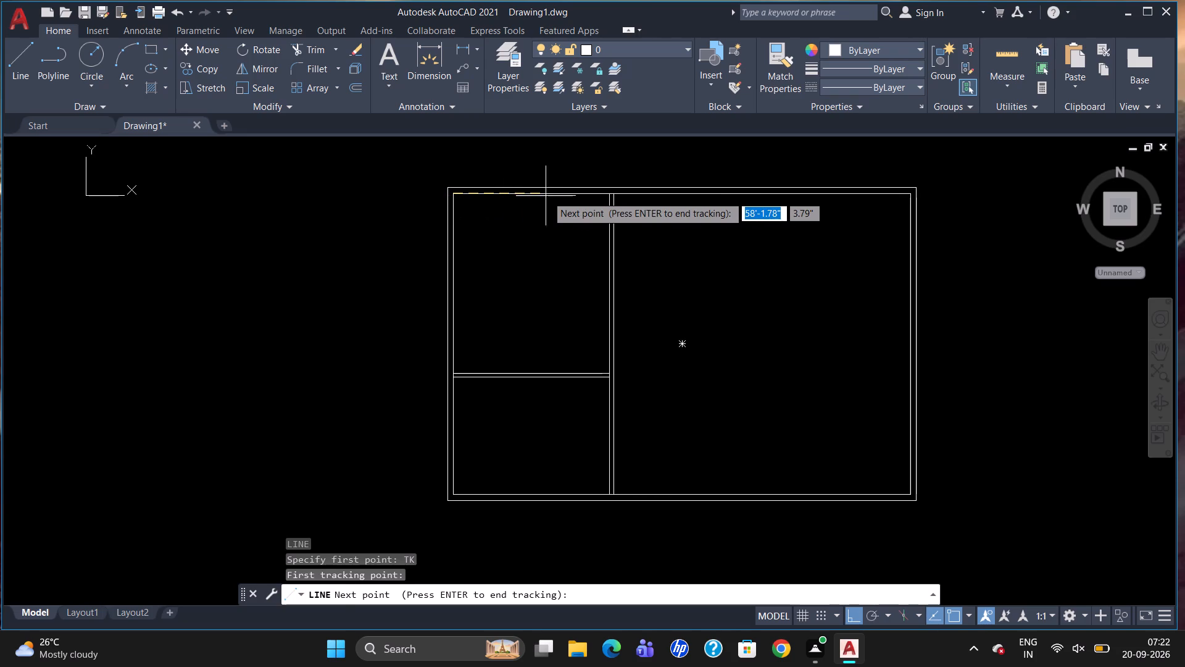
type("17'")
key("Return")
key("Return")
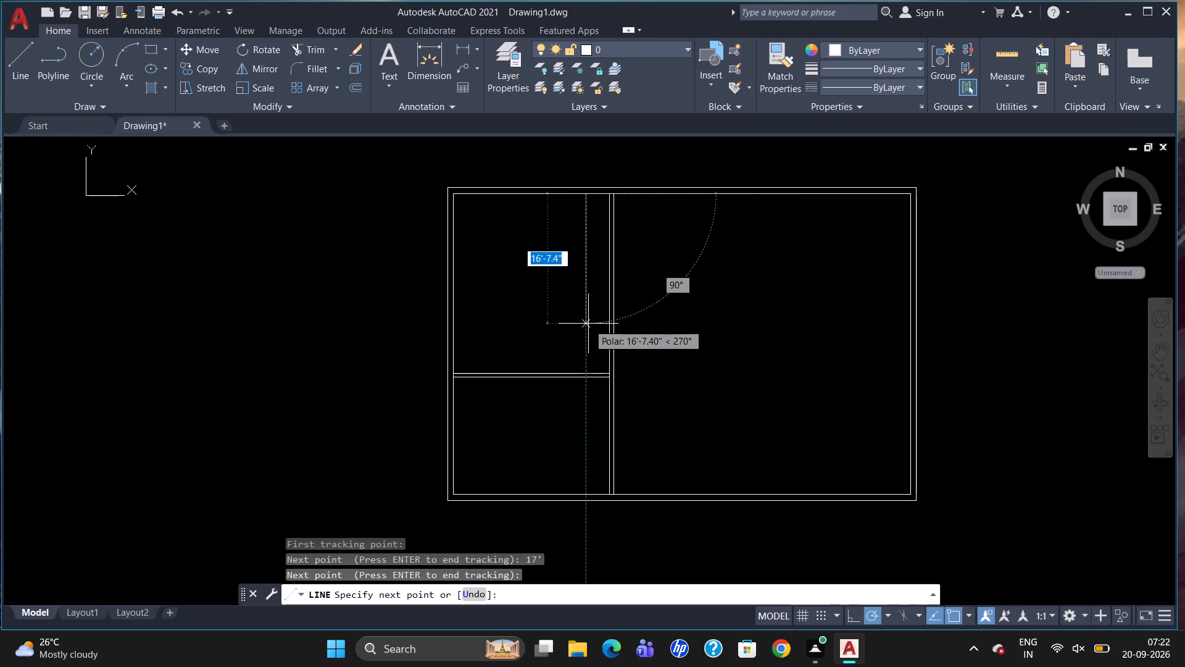
type("15'")
key("Return")
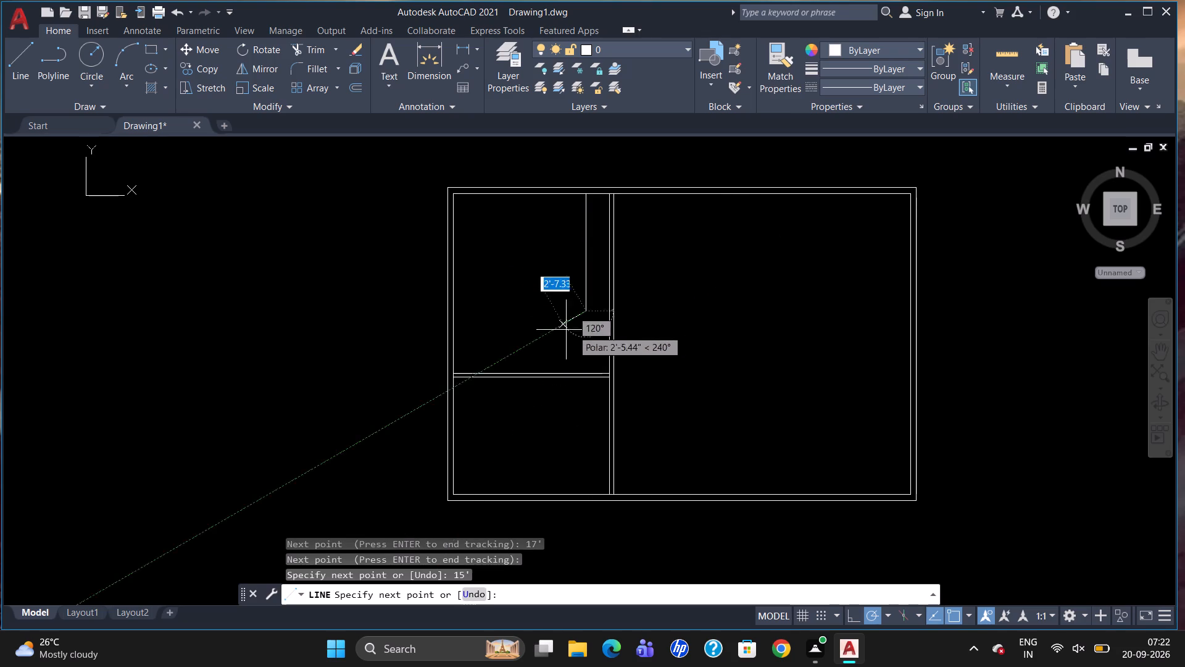
left_click(459, 307)
key("Escape")
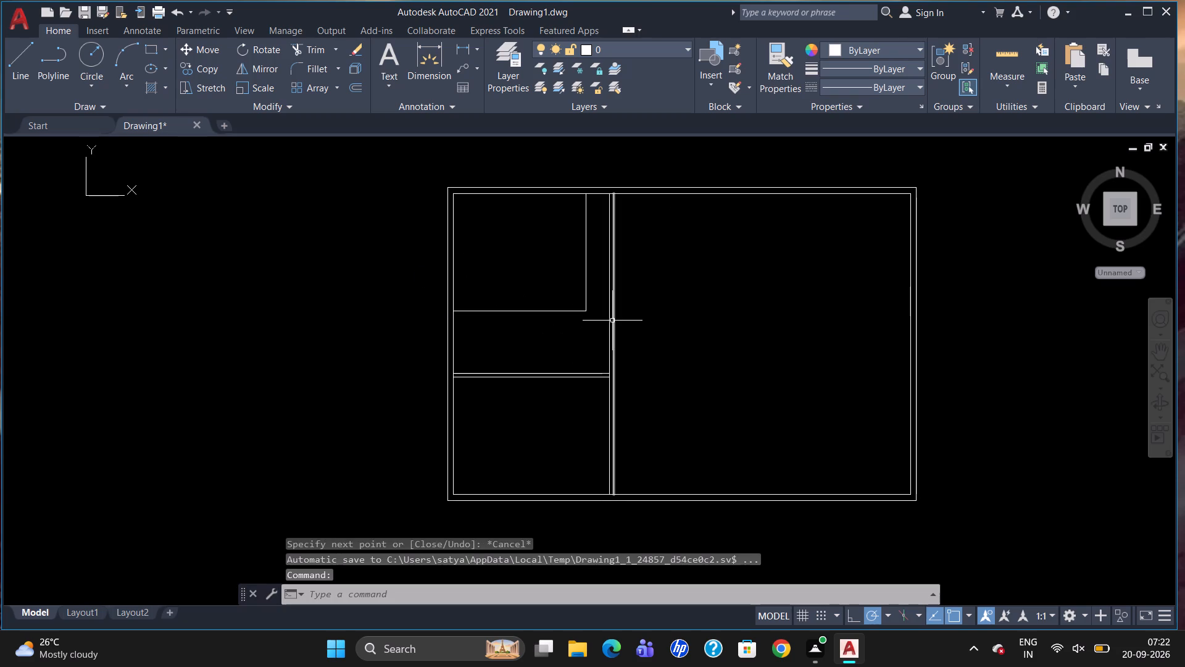
Offset the northwest room's south and east lines 6 inches outward to give the walls thickness.
key("o")
key("Return")
key("6")
key("Return")
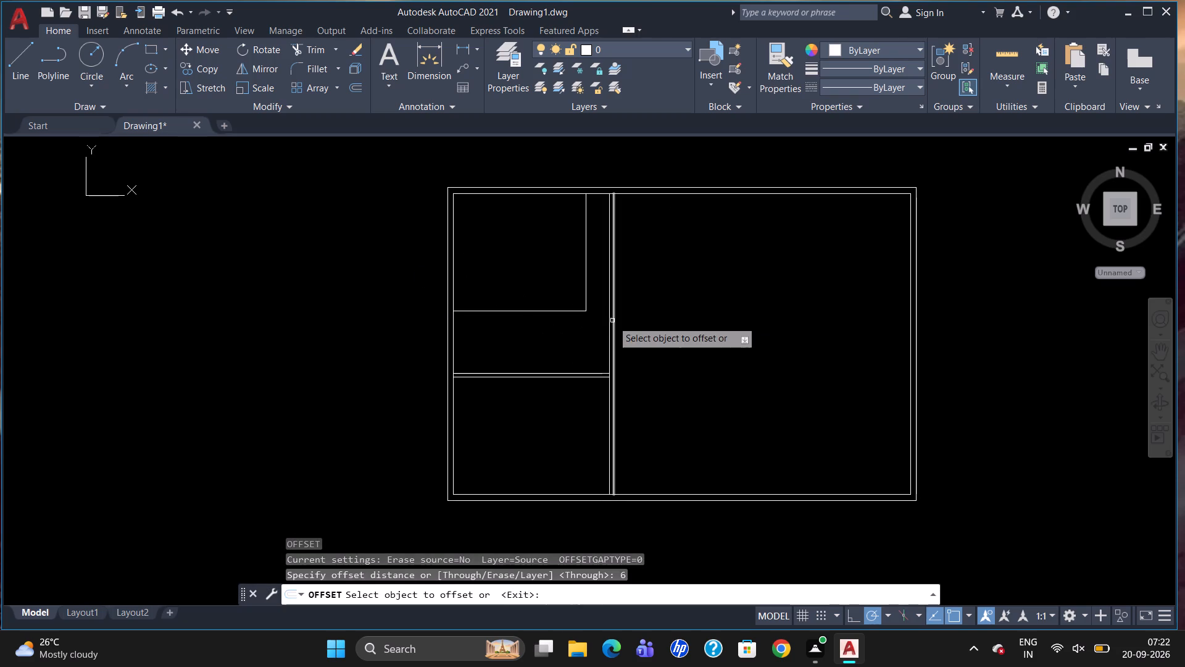
left_click_drag(528, 309, 531, 323)
left_click_drag(532, 323, 550, 313)
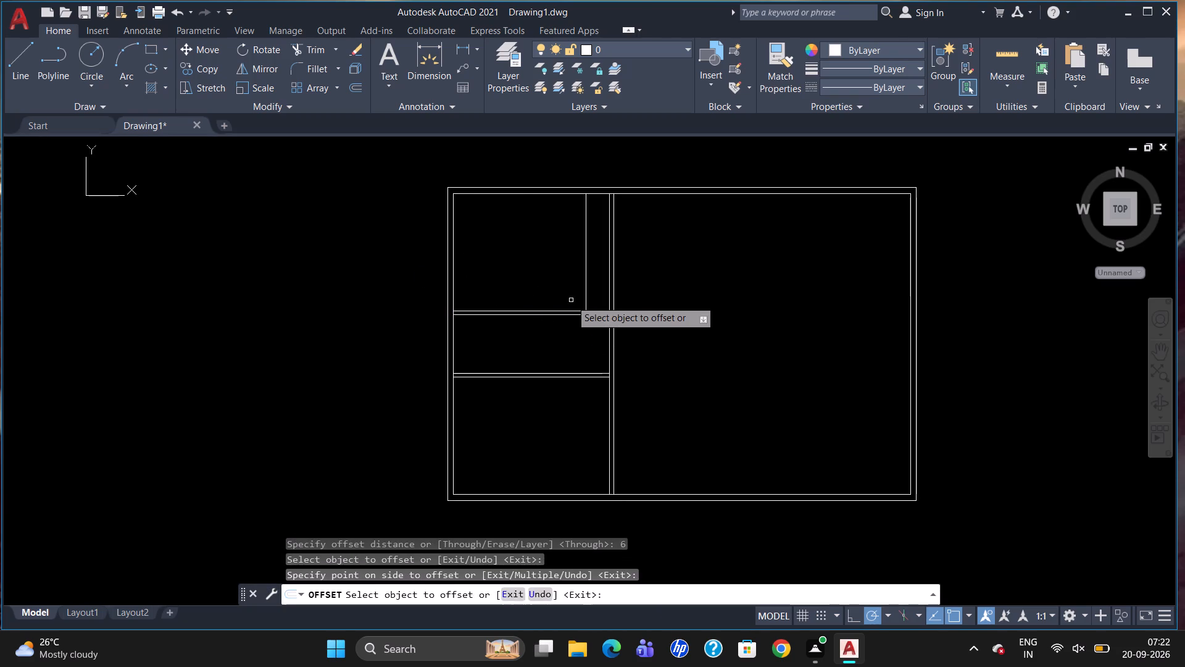
left_click(584, 282)
left_click(594, 280)
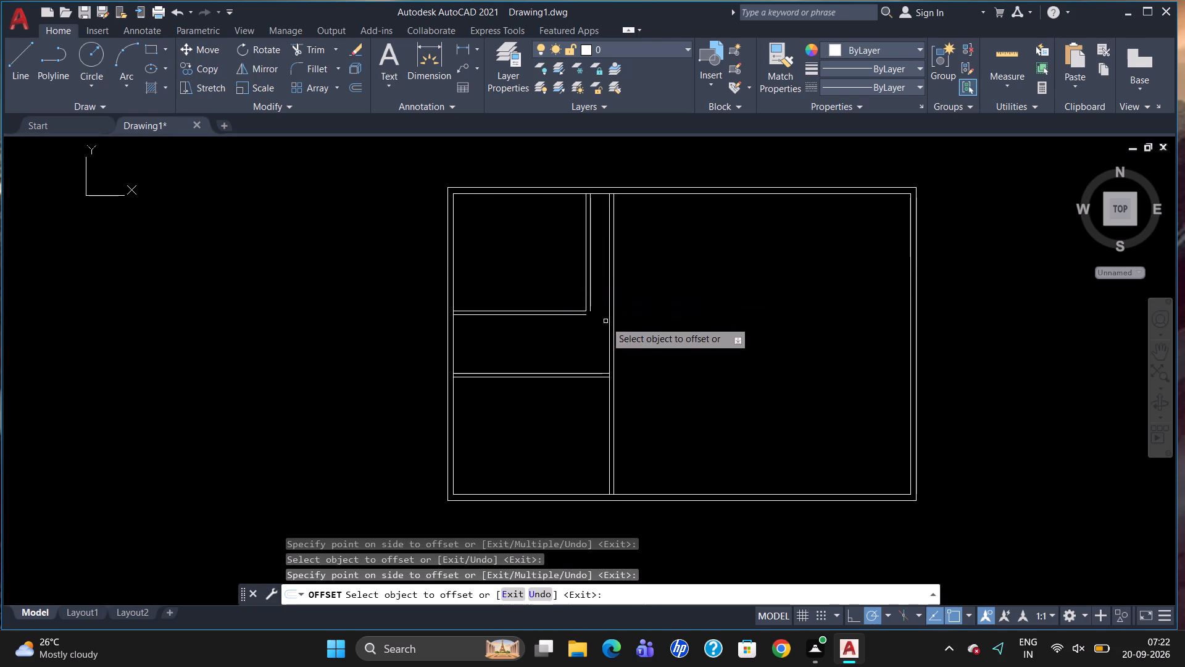
key("Escape")
Draw a short horizontal line continuing the northwest room's outer south wall line east past the open corner.
scroll(603, 330, "up", 2)
key("l")
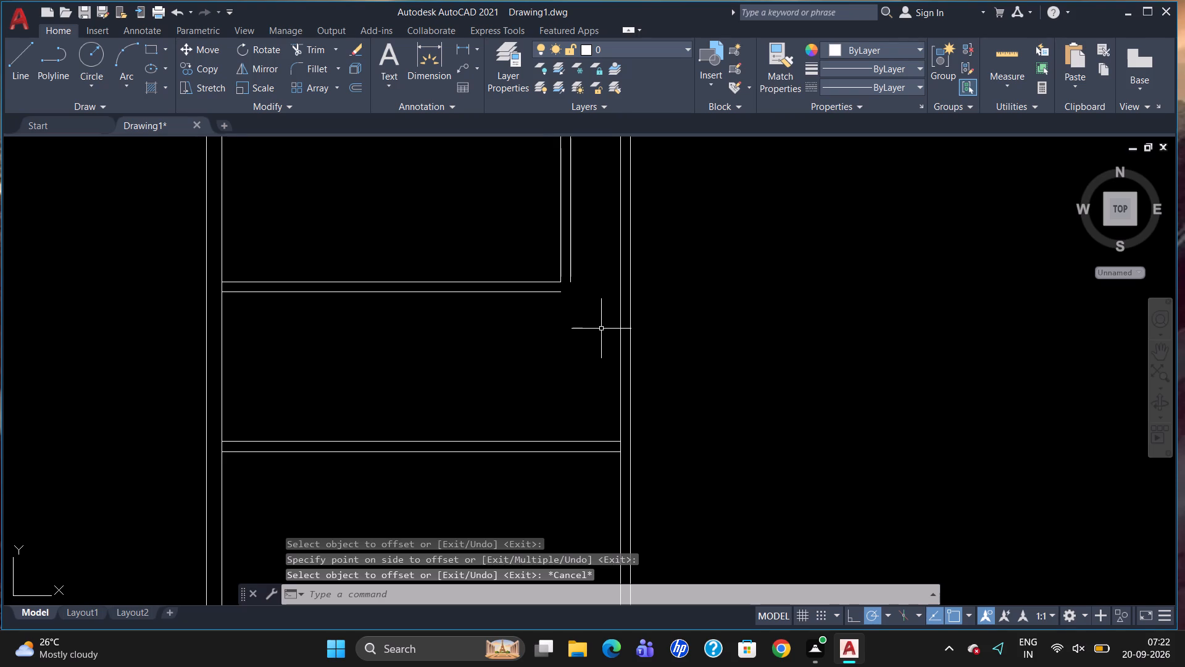
key("Return")
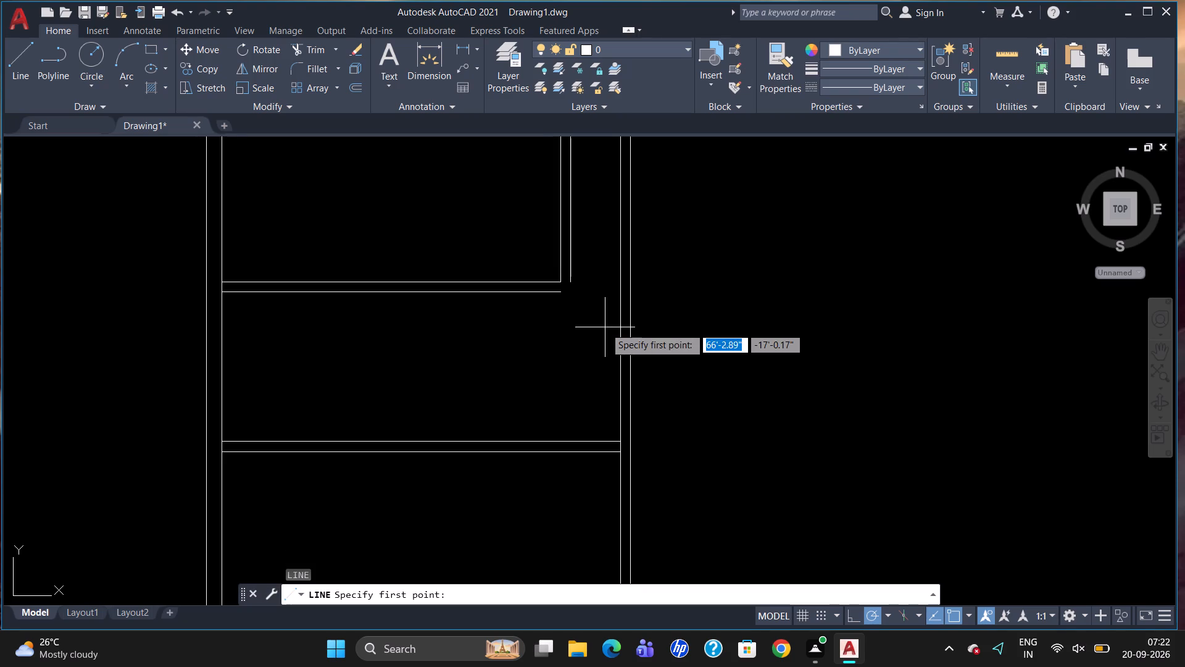
left_click_drag(555, 290, 566, 289)
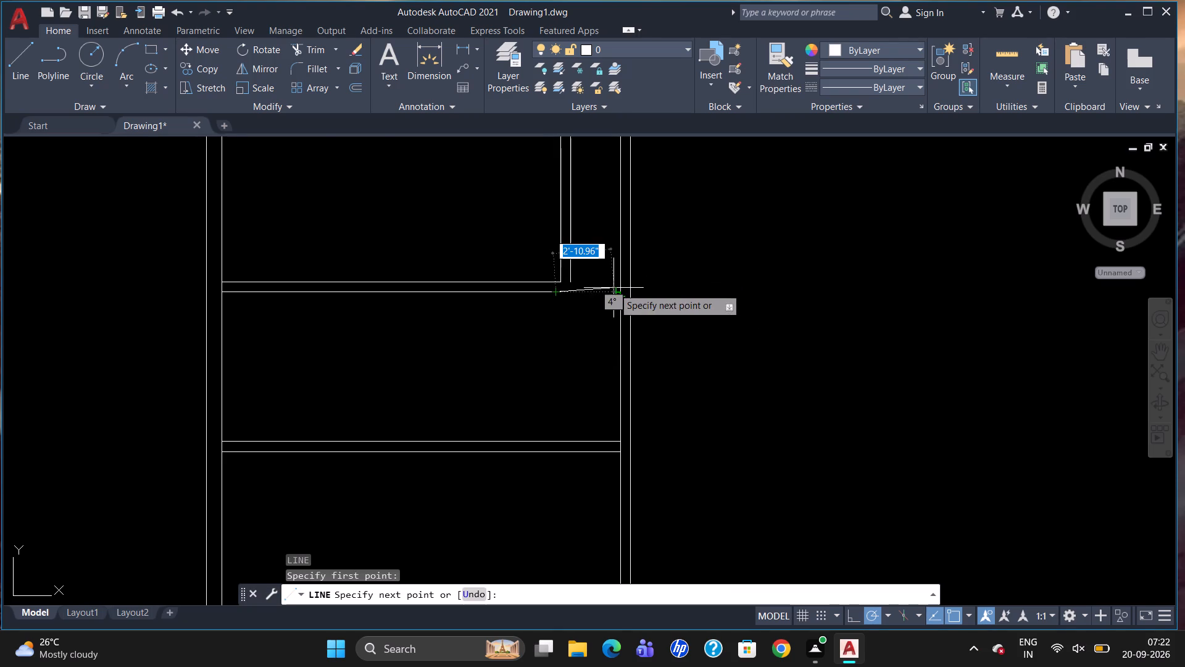
left_click(596, 288)
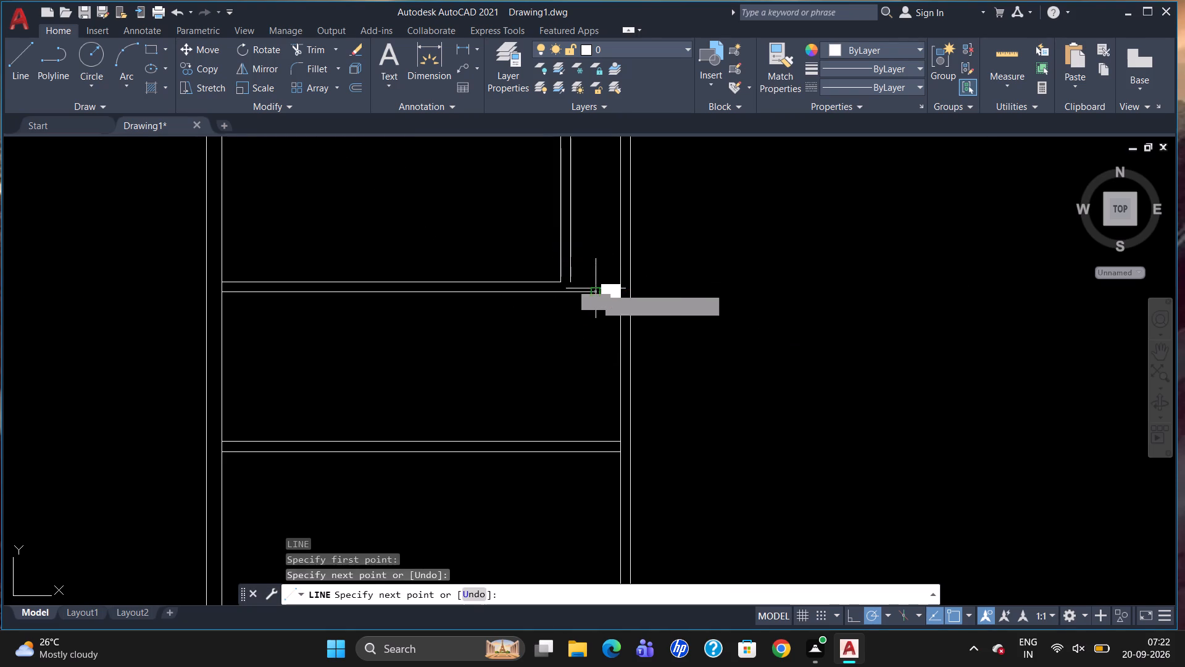
key("Escape")
Extend the northwest room's outer east wall line south to the new short line.
type("EX")
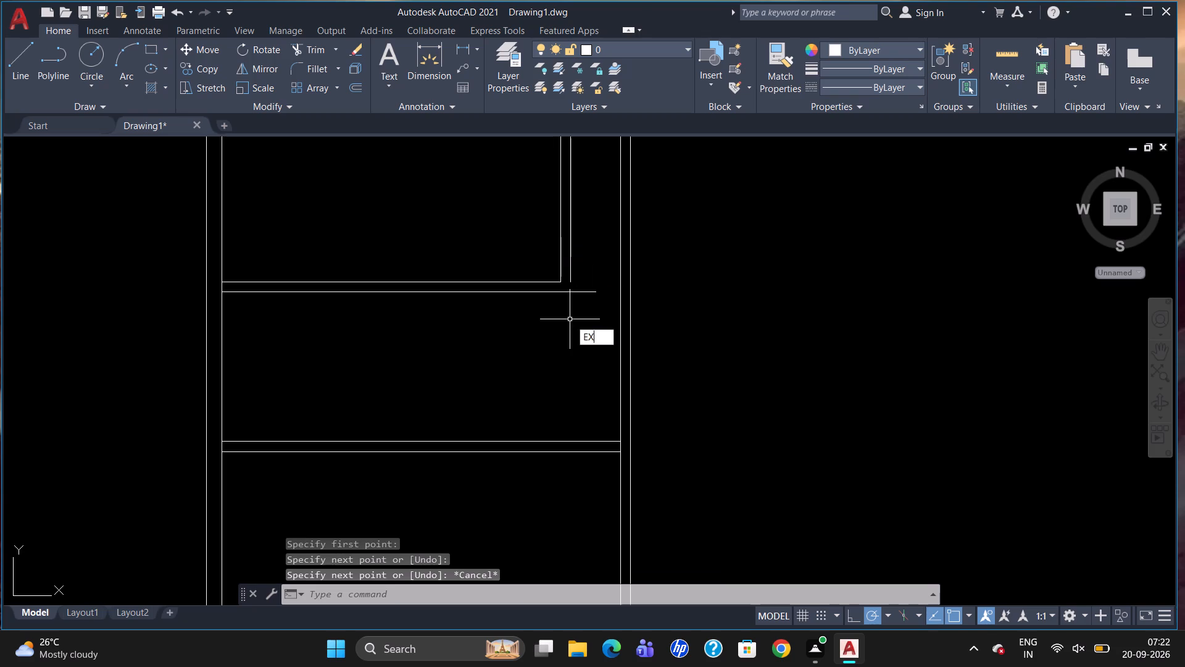
key("Return")
left_click(576, 293)
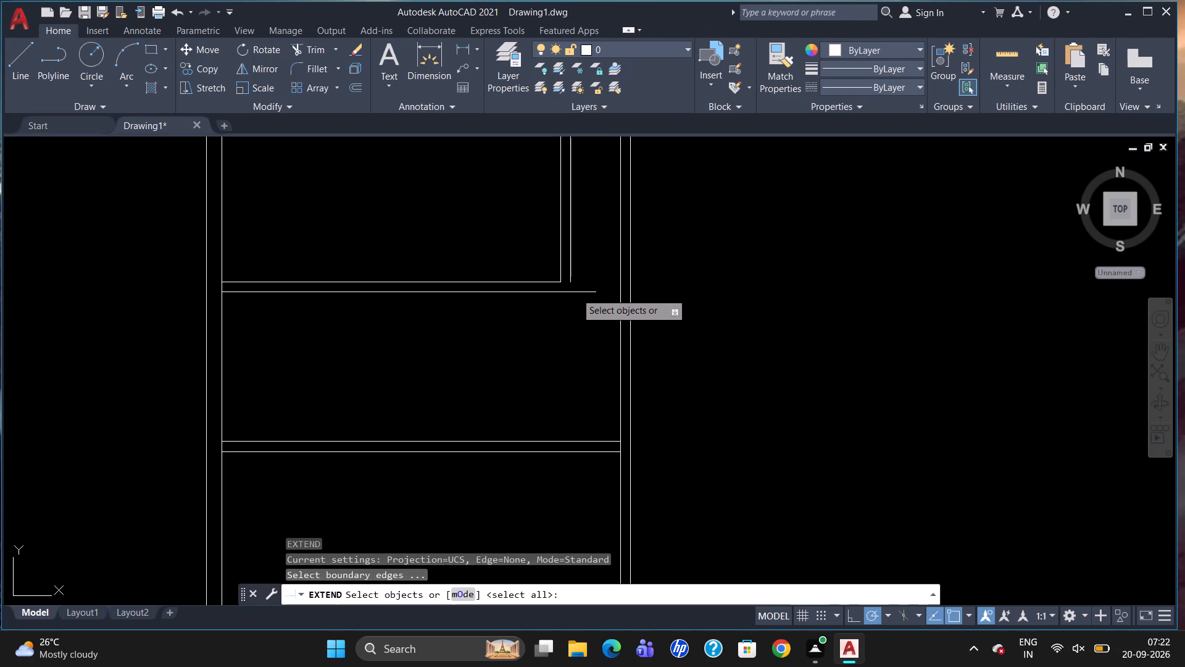
key("Return")
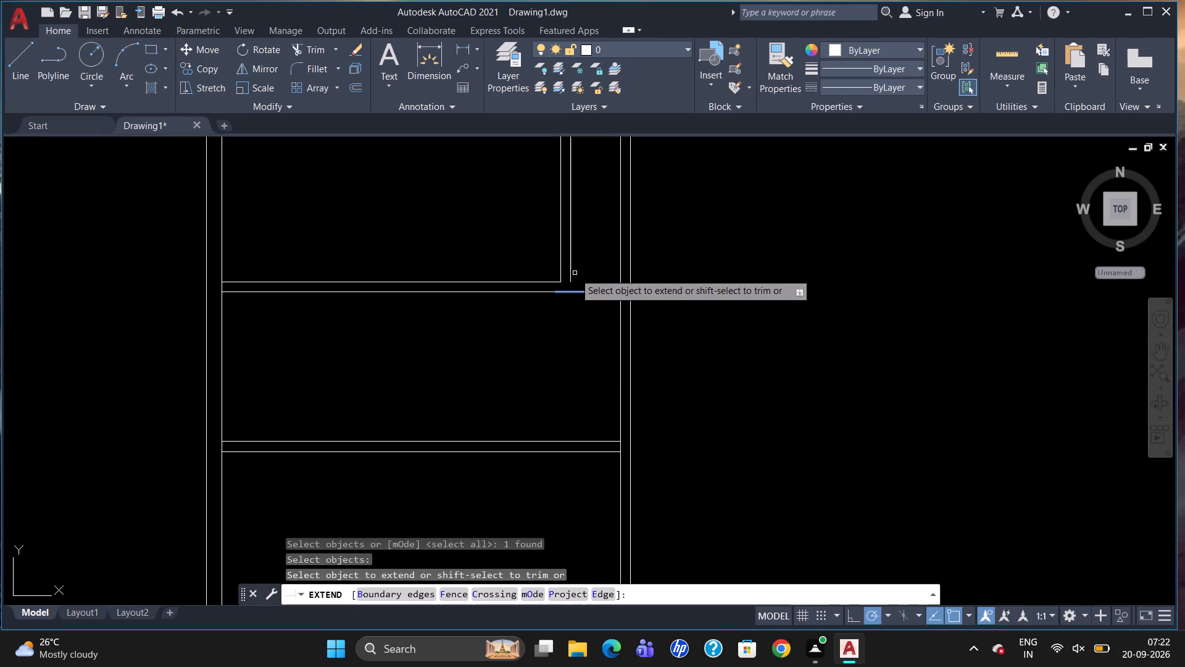
left_click(572, 273)
key("Escape")
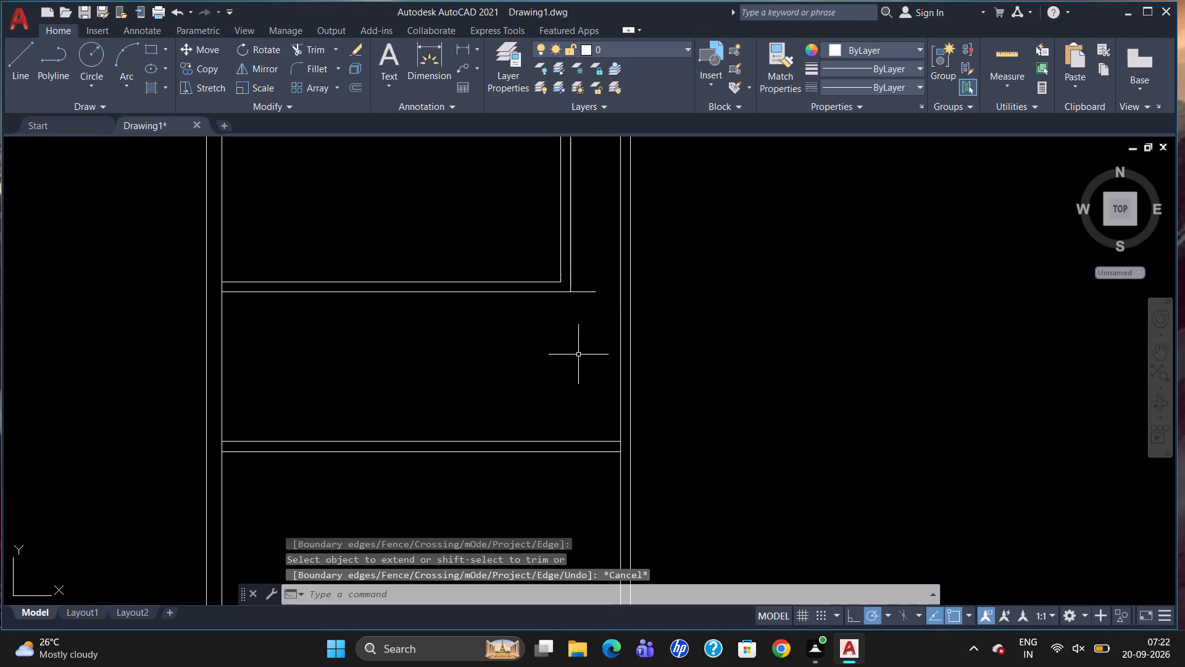
Trim the short line's overhang east of the northwest room's outer corner.
type("TR")
key("Return")
key("Return")
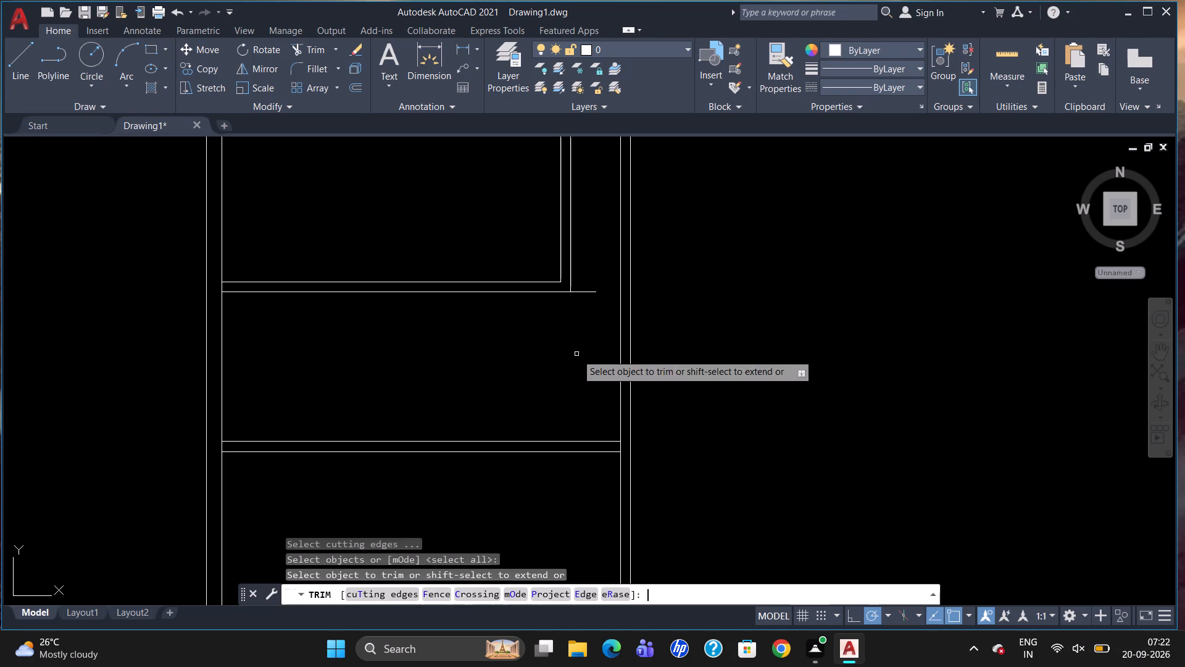
left_click(584, 294)
key("Escape")
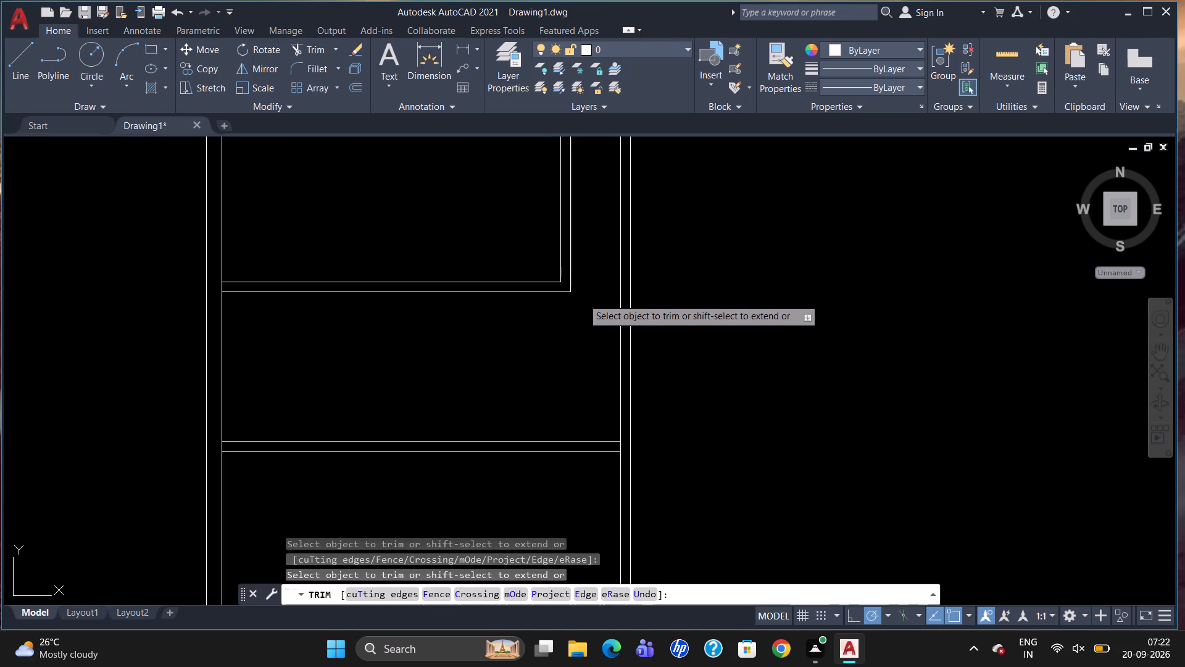
Draw a 6-inch line across the long partition, continuing the cross wall's north face to the partition's east face.
scroll(675, 316, "down", 2)
scroll(662, 319, "up", 1)
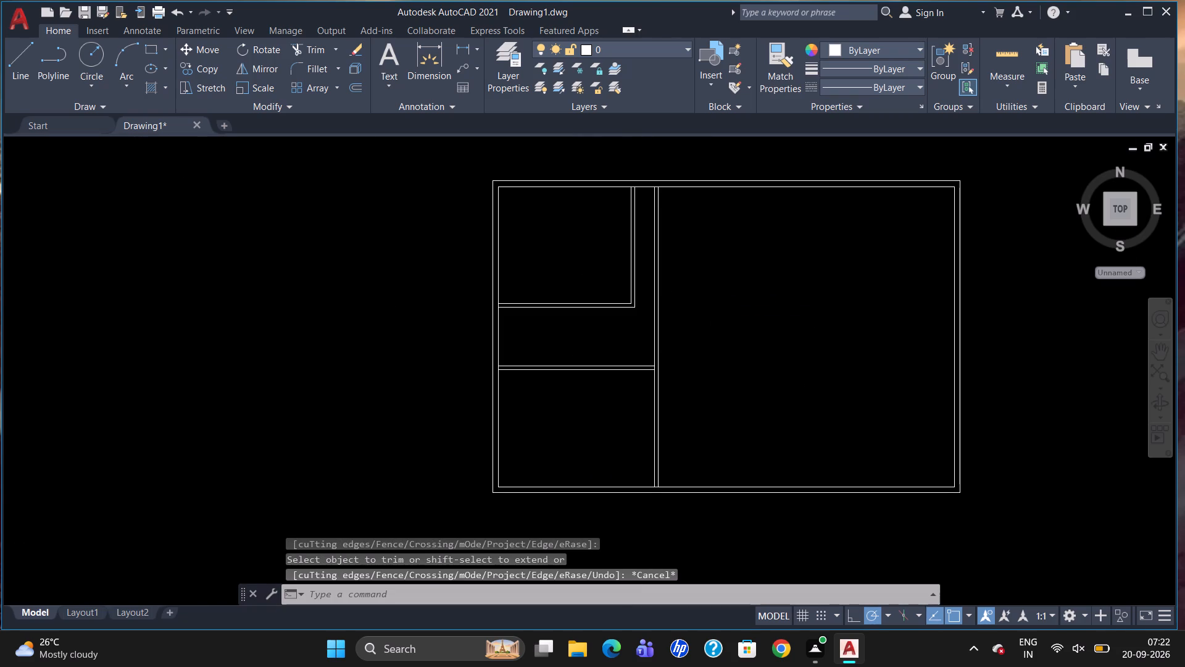
scroll(662, 319, "down", 1)
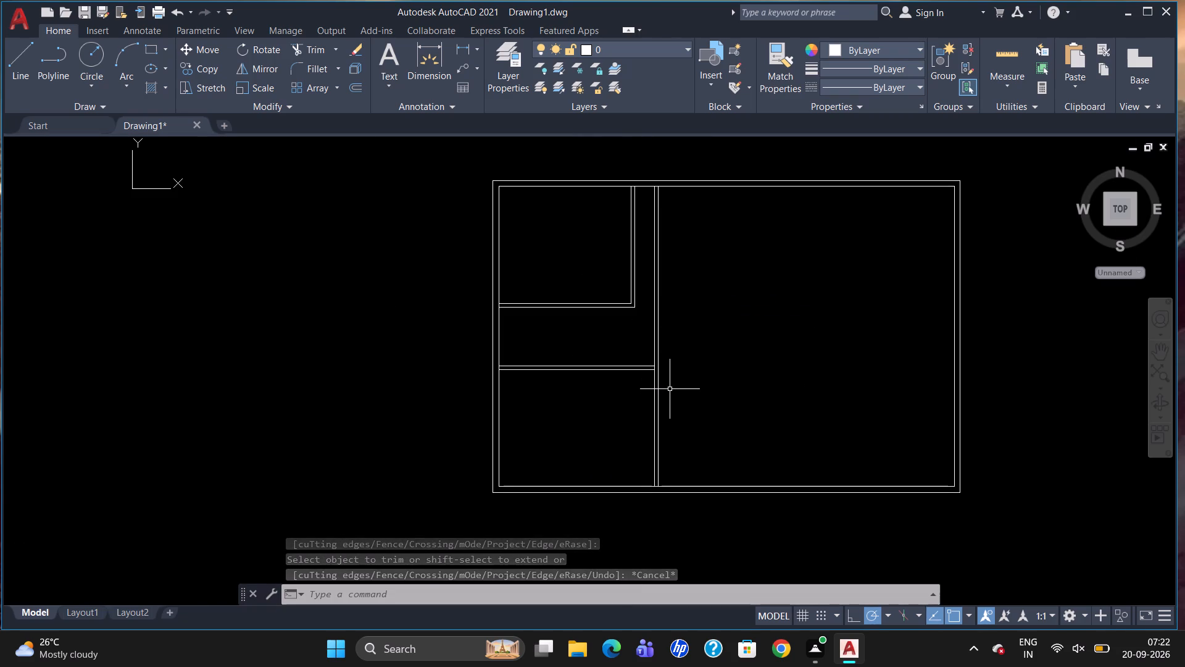
key("l")
key("Return")
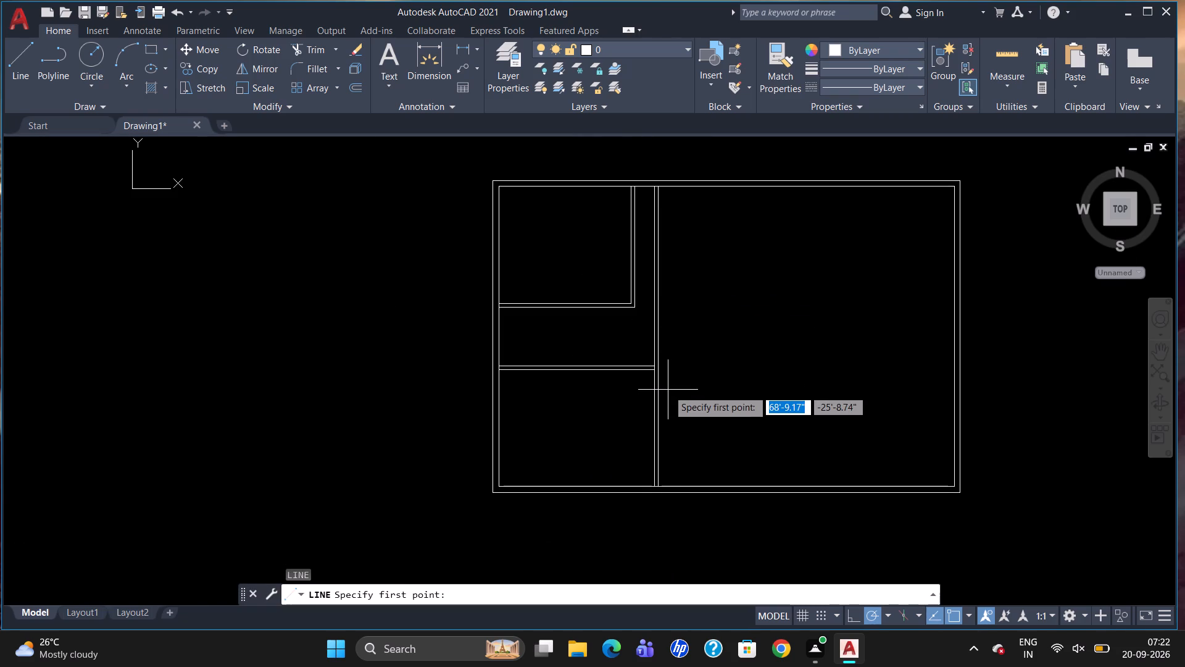
scroll(669, 388, "up", 1)
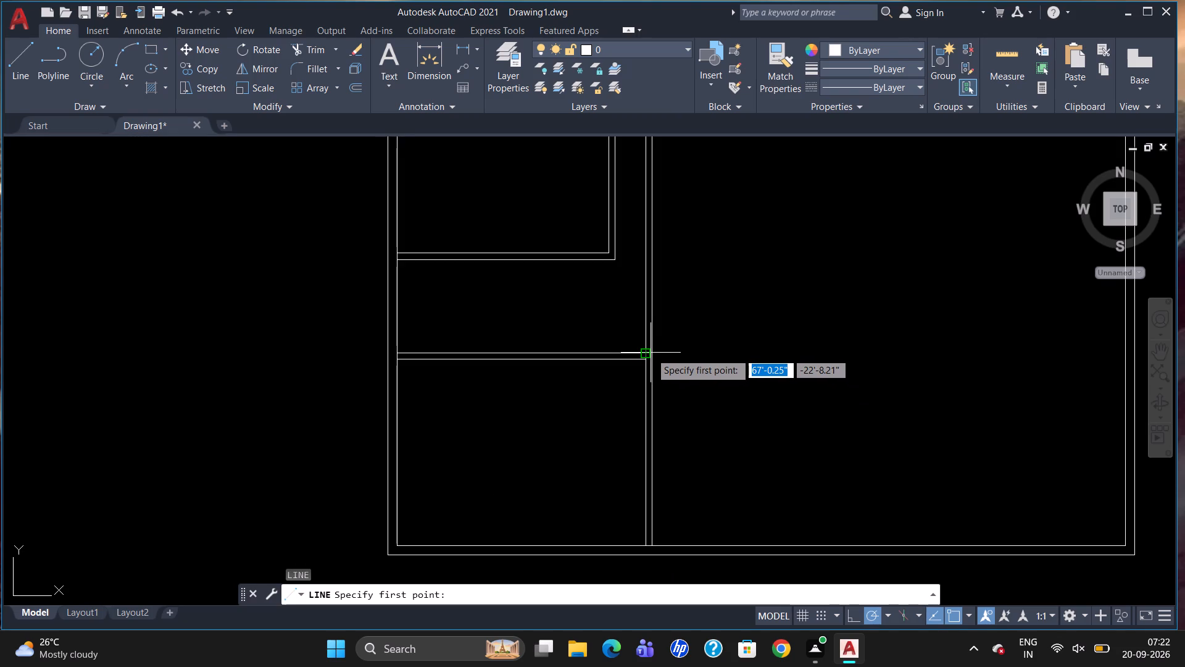
scroll(649, 353, "up", 2)
left_click(649, 354)
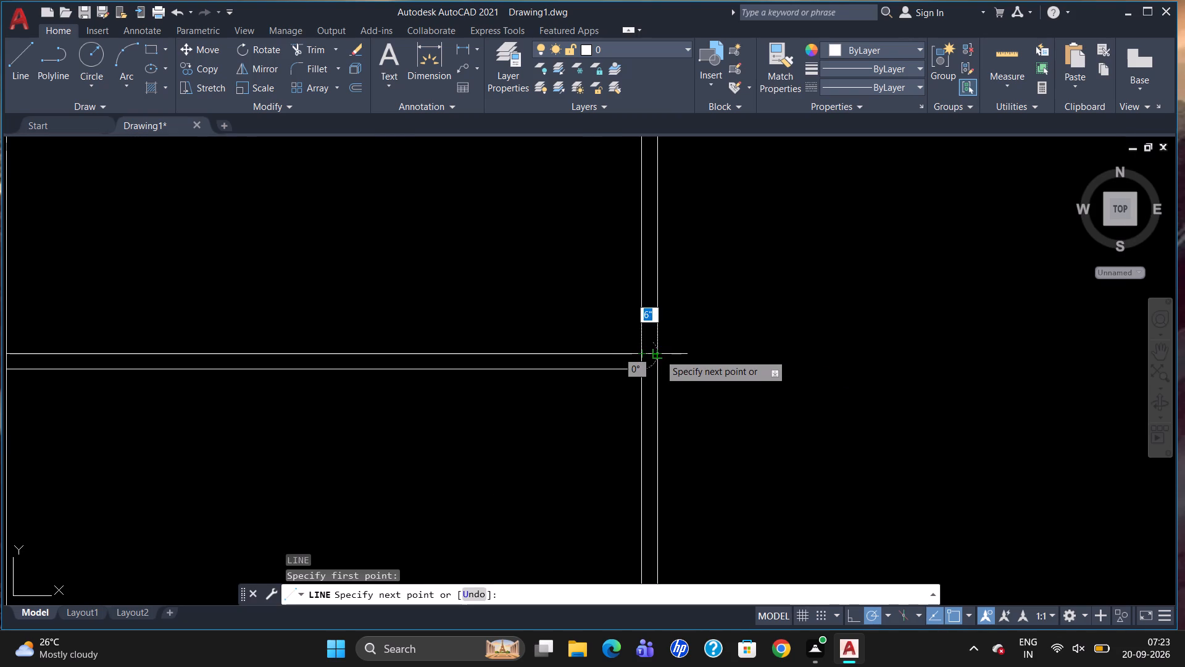
left_click(659, 354)
key("Escape")
scroll(678, 347, "down", 3)
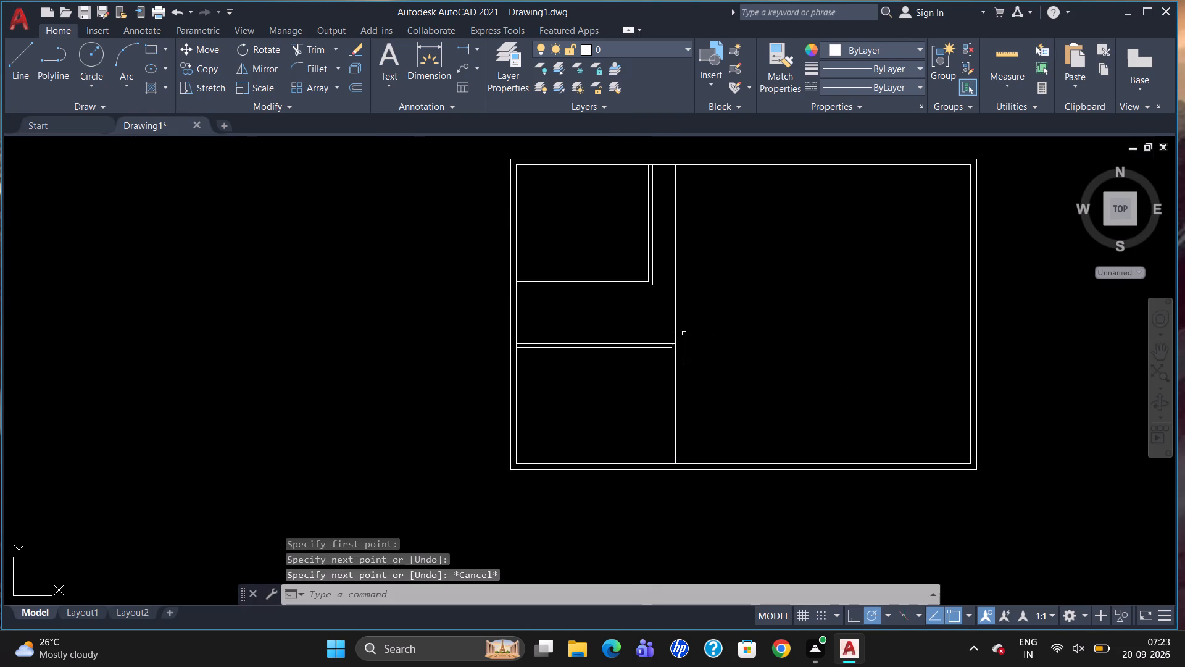
Trim away both lines of the long partition north of the cross wall, leaving it only beside the southwest room.
type("TR")
key("Return")
key("Return")
left_click_drag(704, 244, 670, 314)
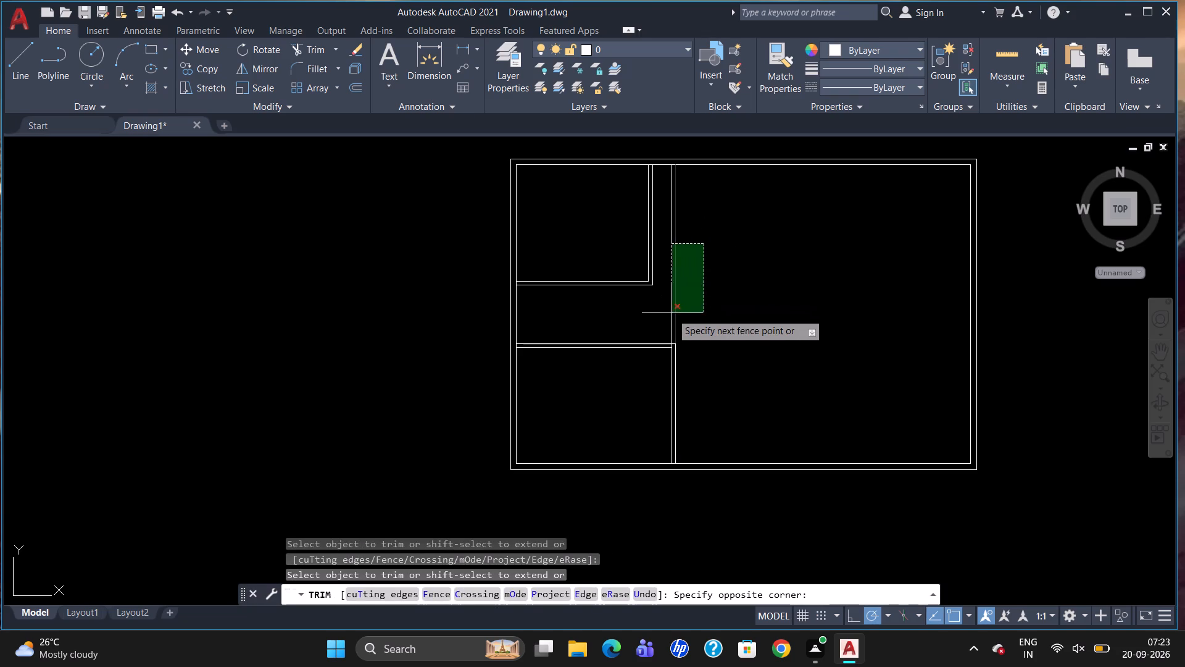
left_click_drag(670, 314, 667, 314)
left_click(657, 312)
left_click(657, 303)
key("Escape")
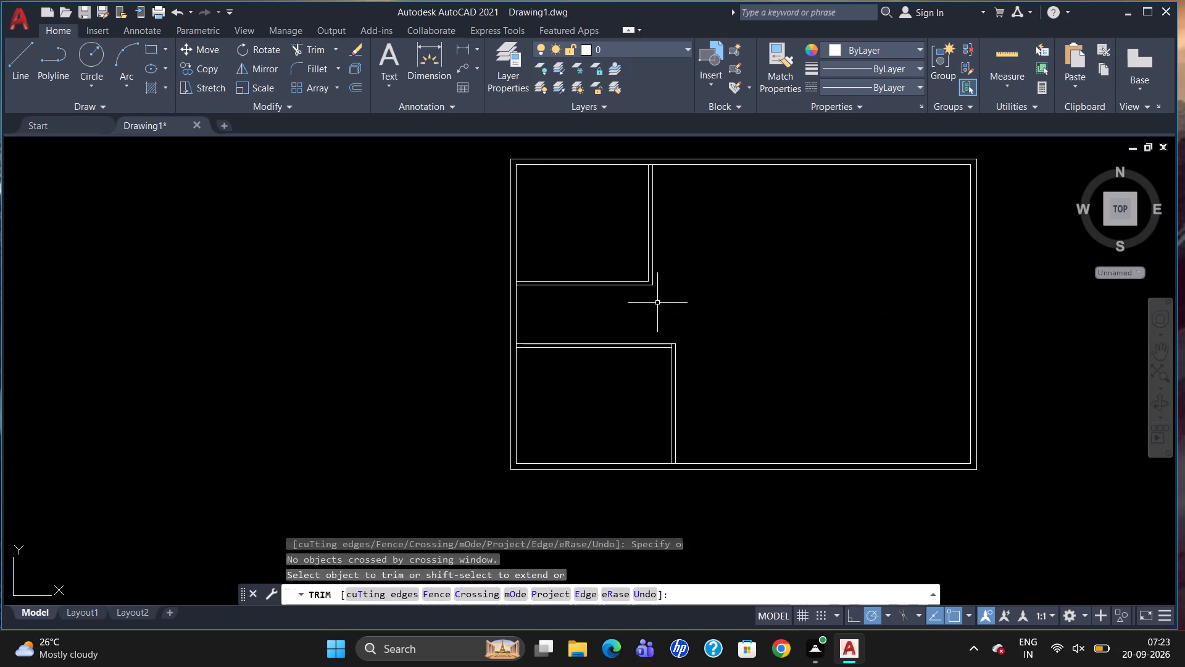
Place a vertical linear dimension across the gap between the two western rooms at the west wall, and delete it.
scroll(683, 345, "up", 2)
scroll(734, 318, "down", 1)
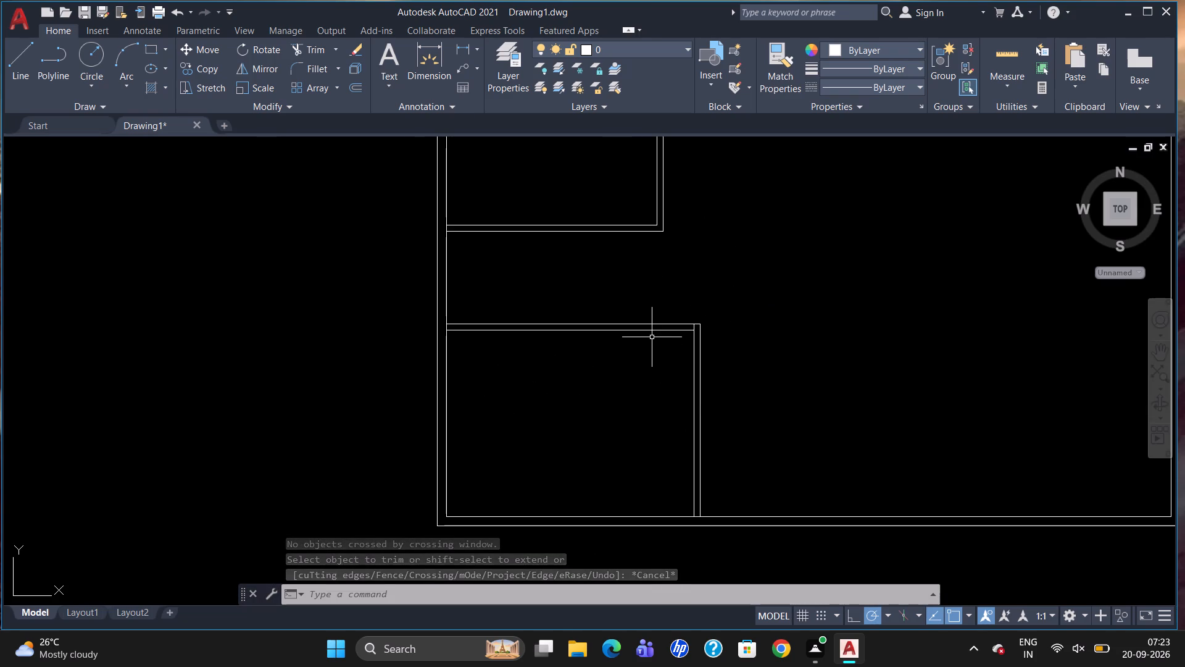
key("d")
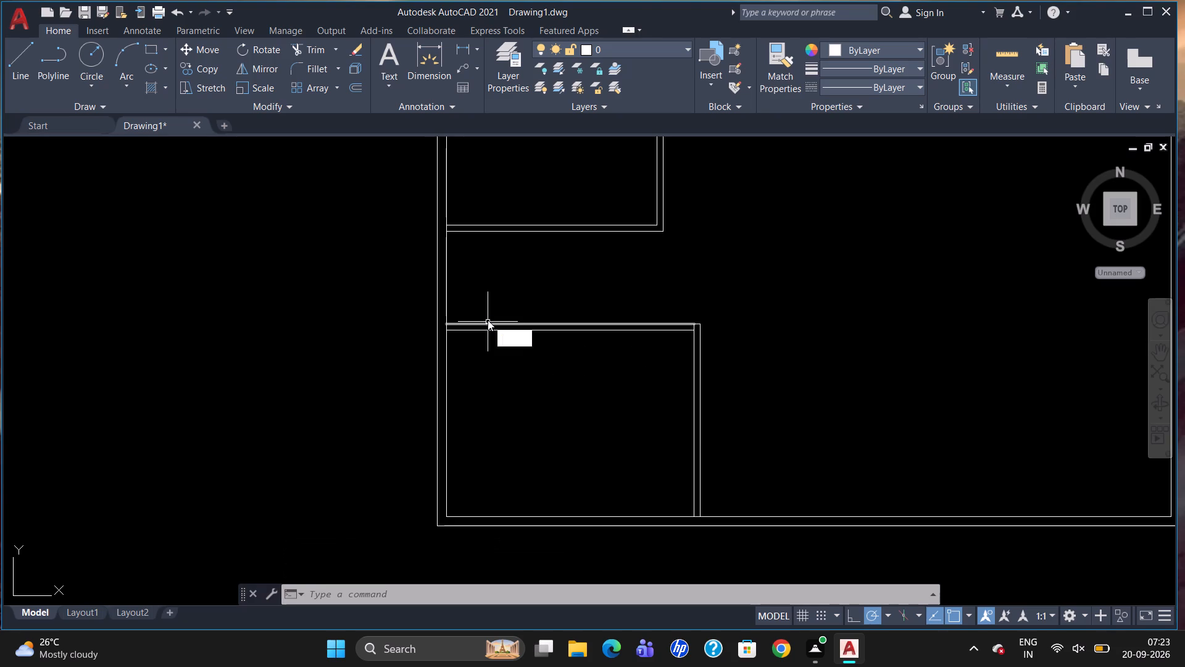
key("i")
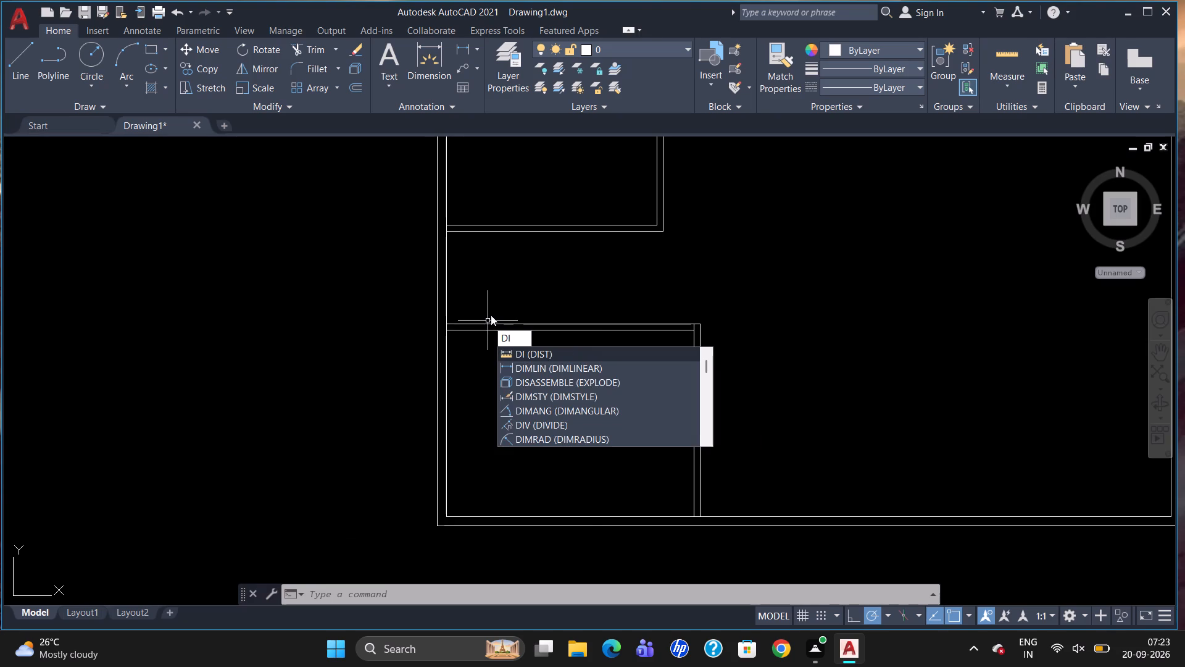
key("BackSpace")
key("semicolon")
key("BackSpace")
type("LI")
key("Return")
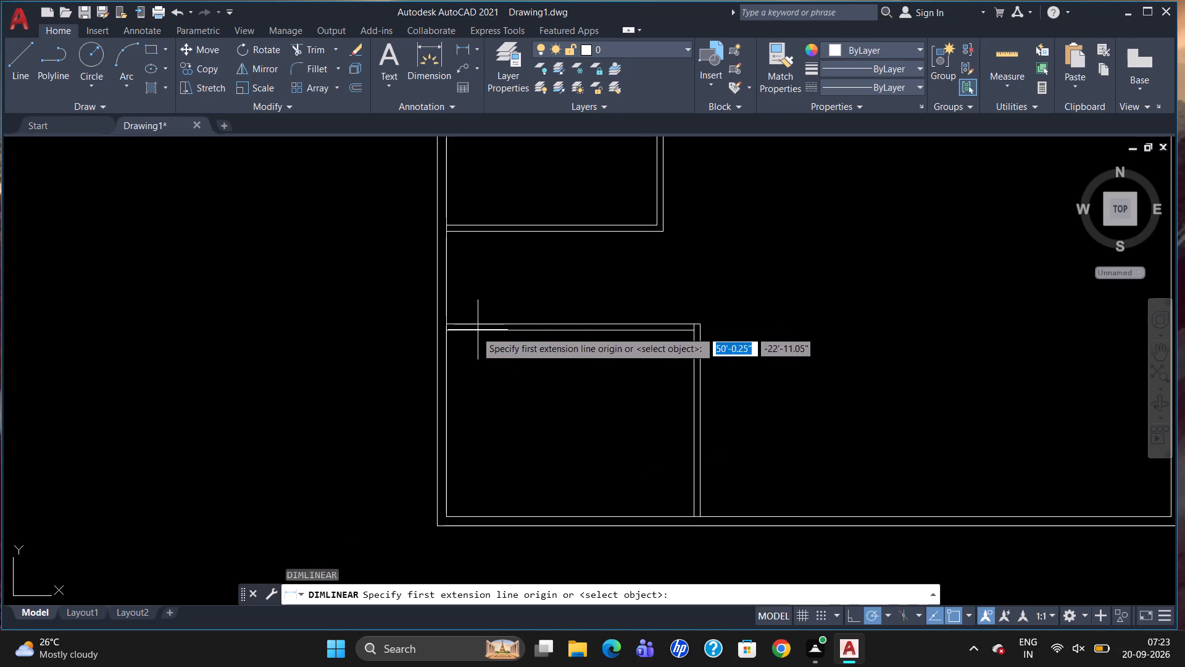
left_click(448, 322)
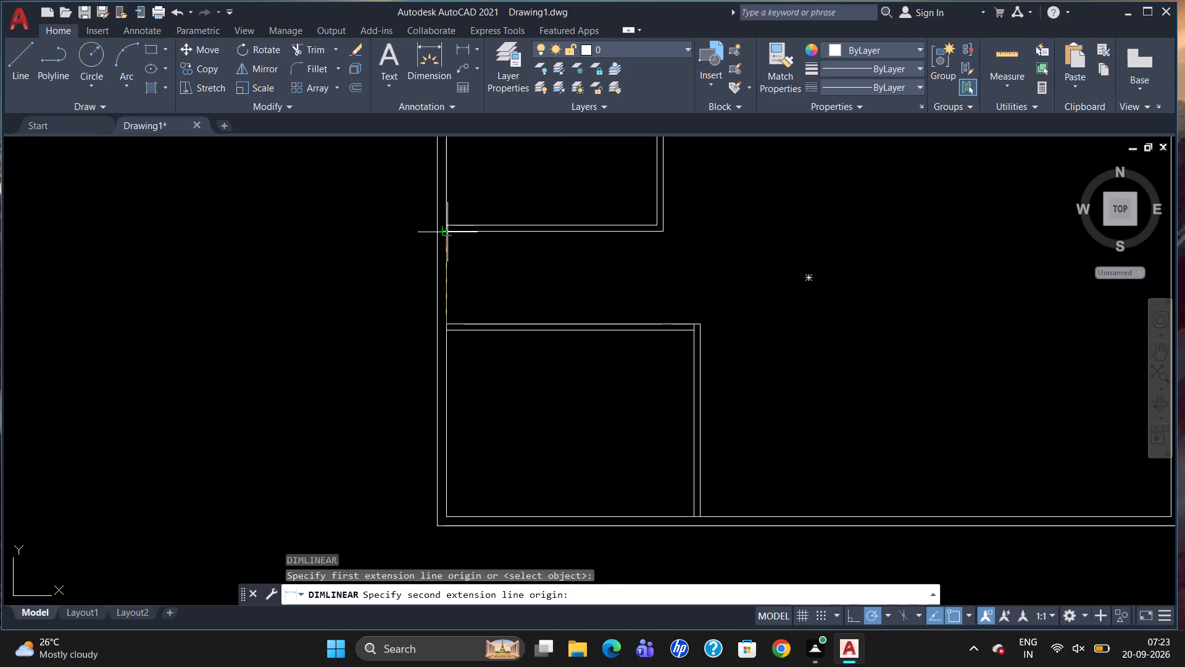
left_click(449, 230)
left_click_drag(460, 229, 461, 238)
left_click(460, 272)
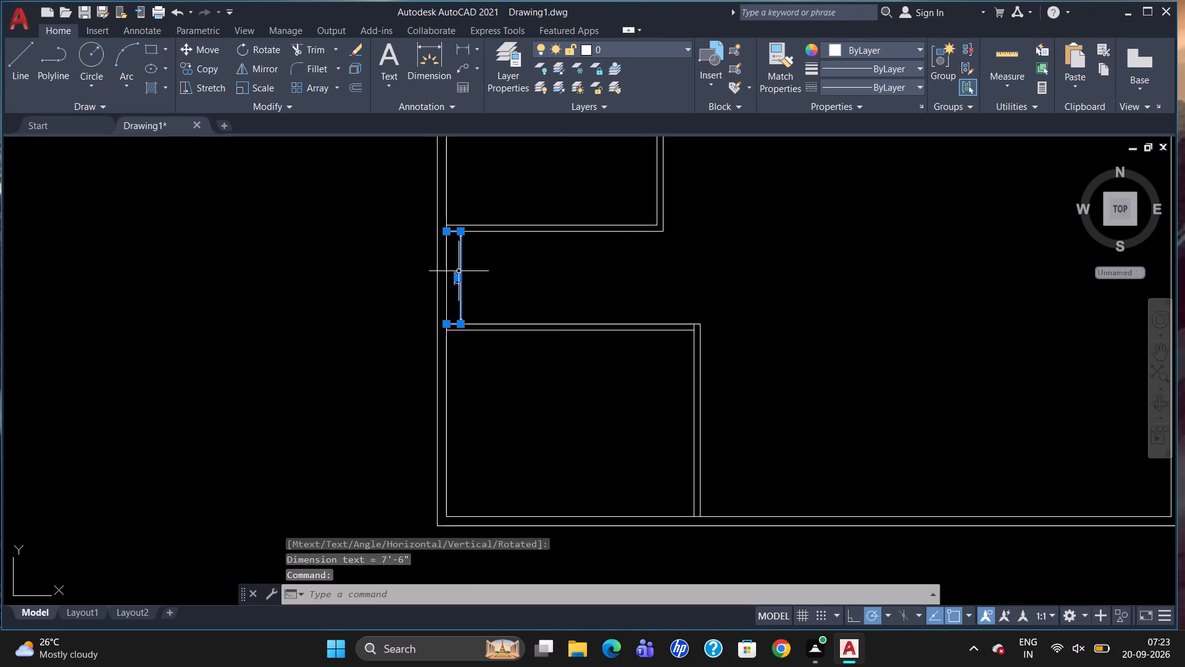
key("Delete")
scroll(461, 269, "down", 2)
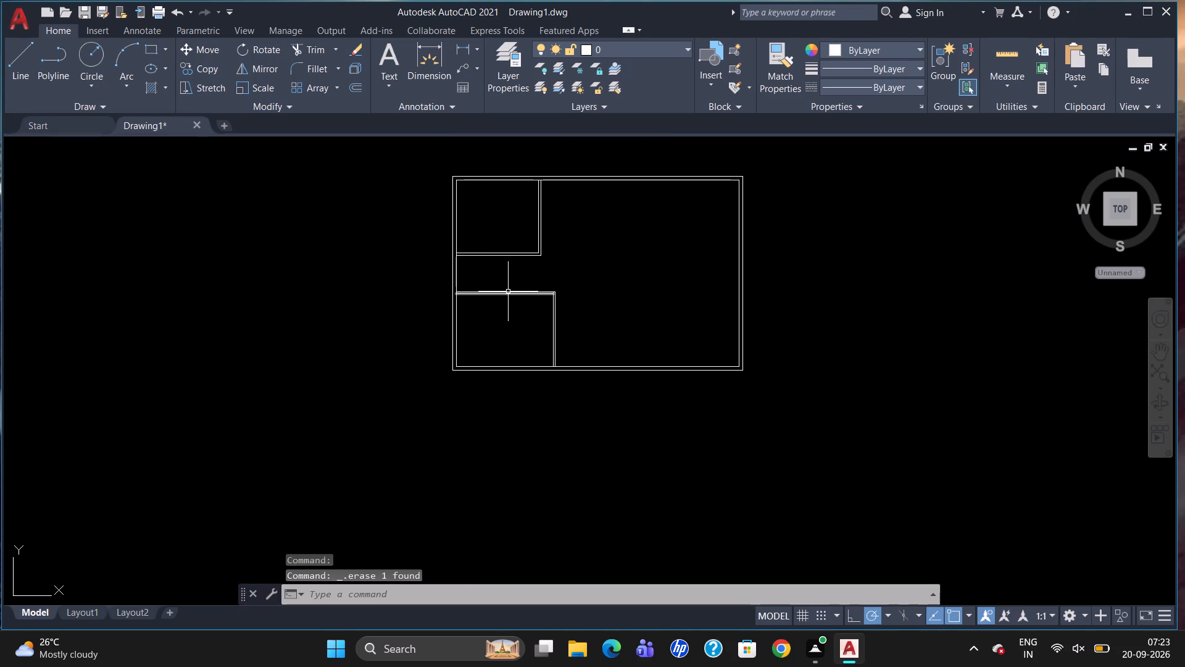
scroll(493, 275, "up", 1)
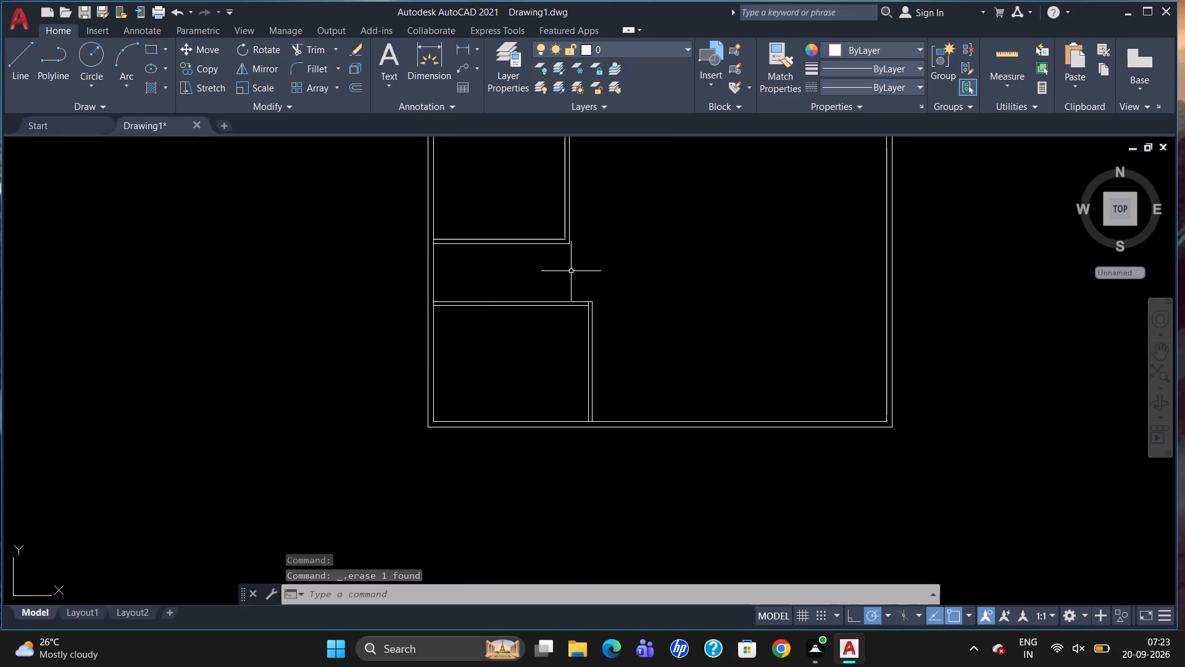
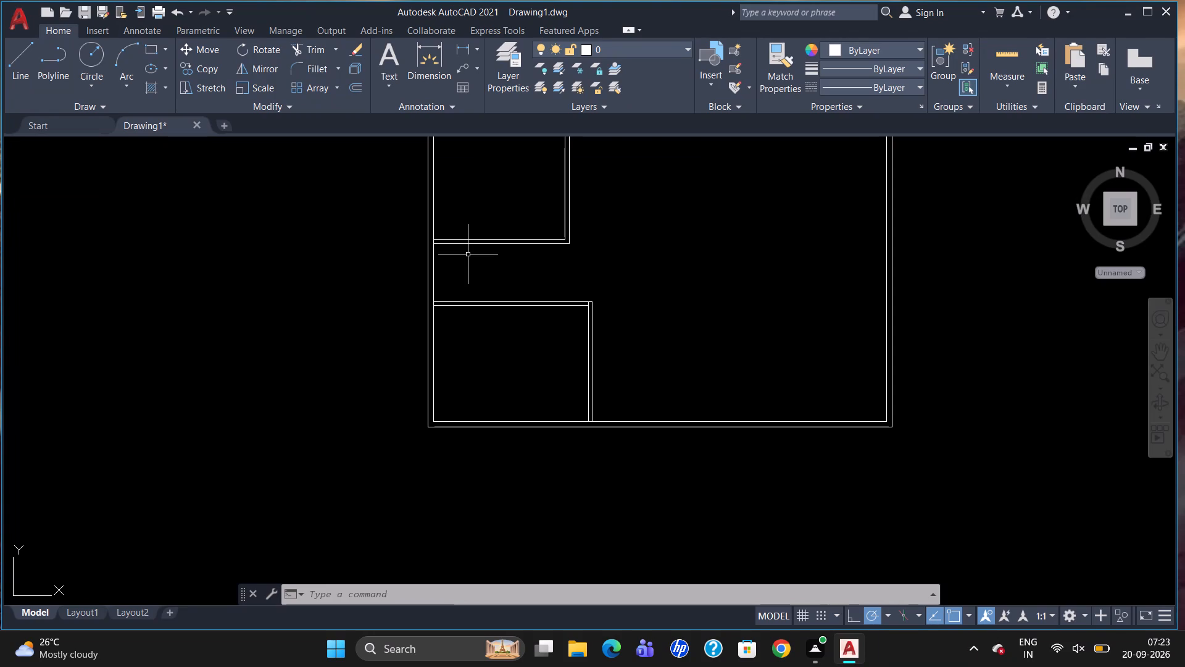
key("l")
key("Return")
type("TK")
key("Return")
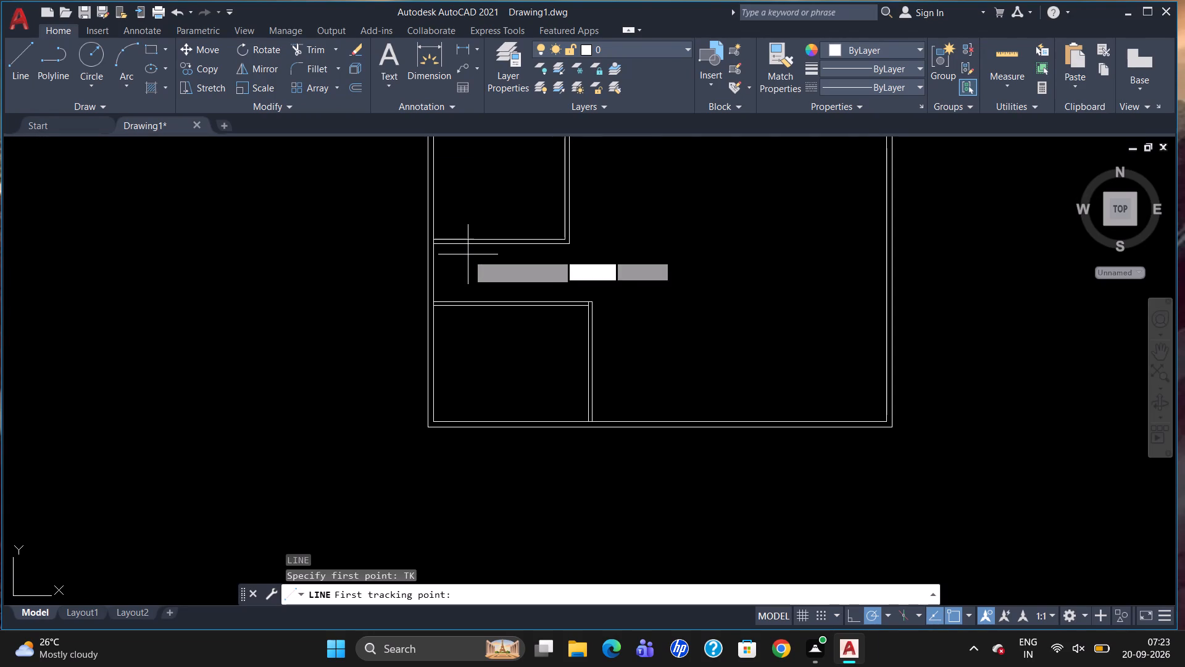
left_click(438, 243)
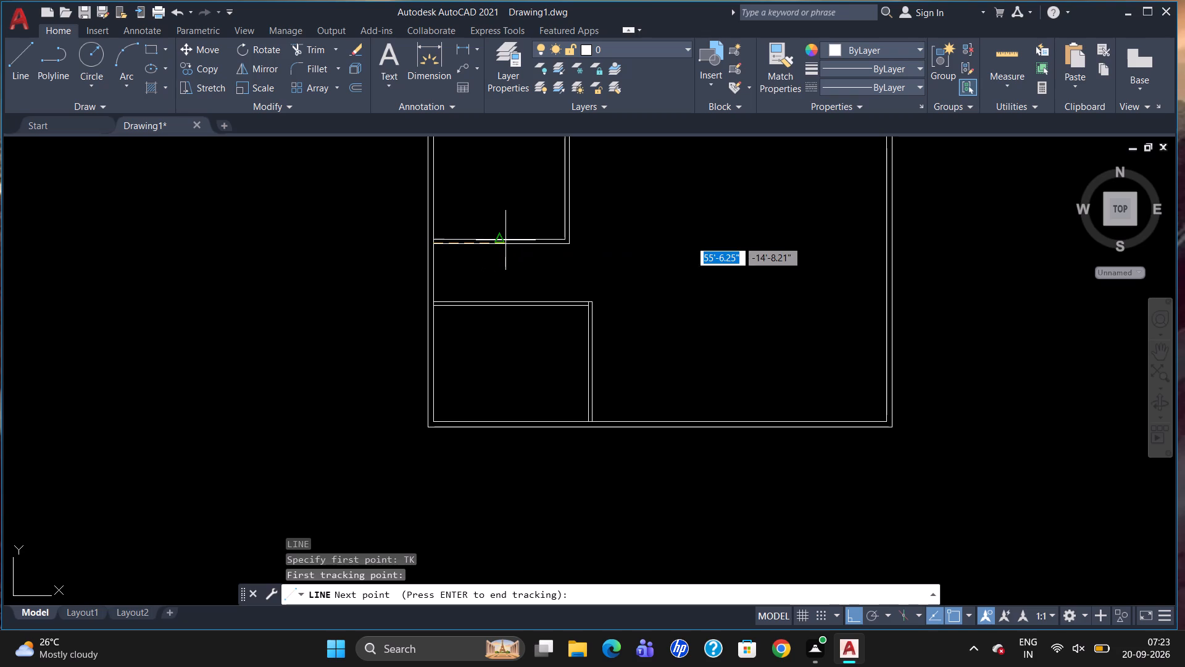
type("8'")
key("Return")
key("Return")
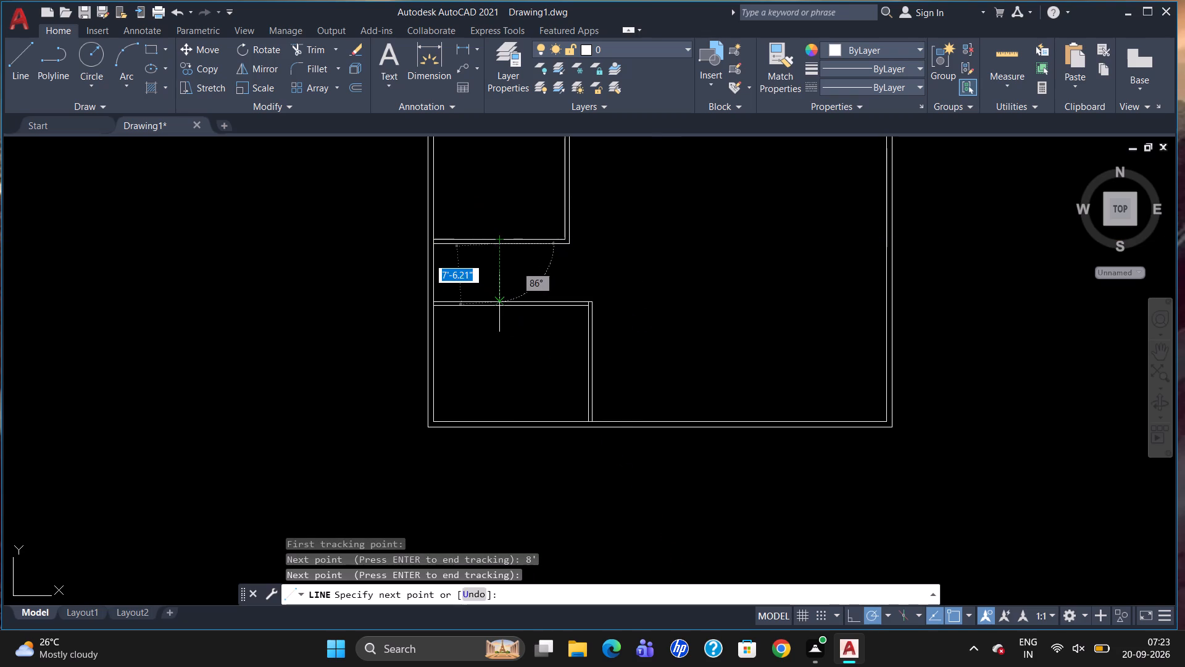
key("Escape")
Draw a vertical line across the gap between the two western rooms, tracked 10' east from the west wall's inner face.
scroll(494, 250, "up", 1)
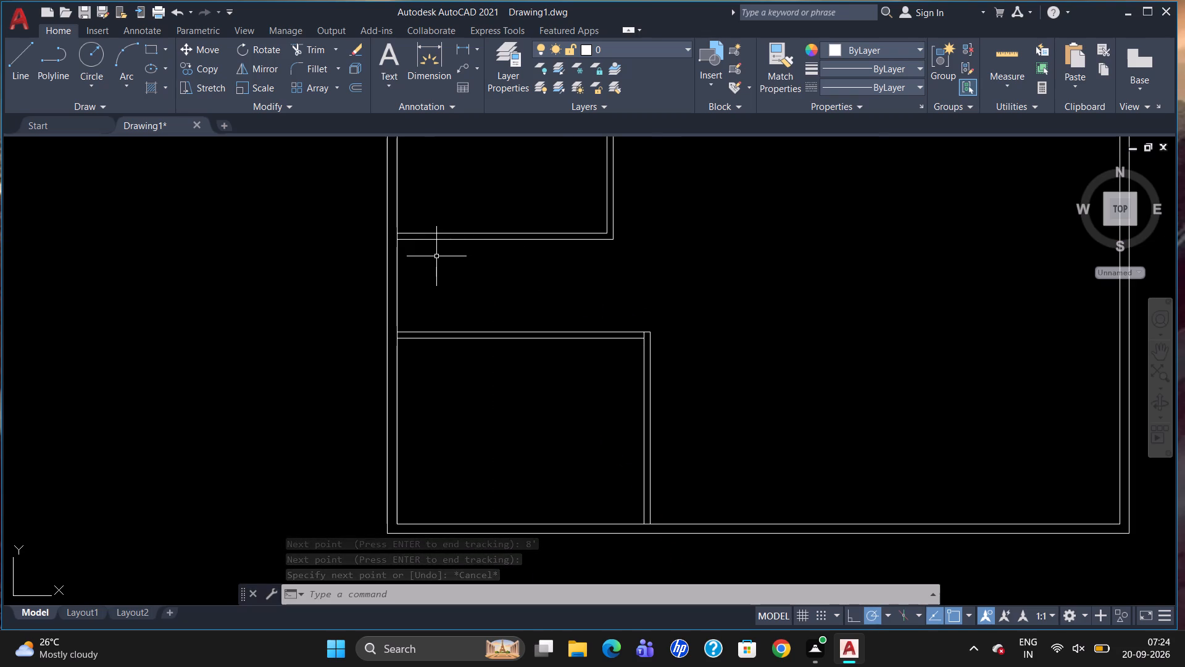
key("i")
key("BackSpace")
key("l")
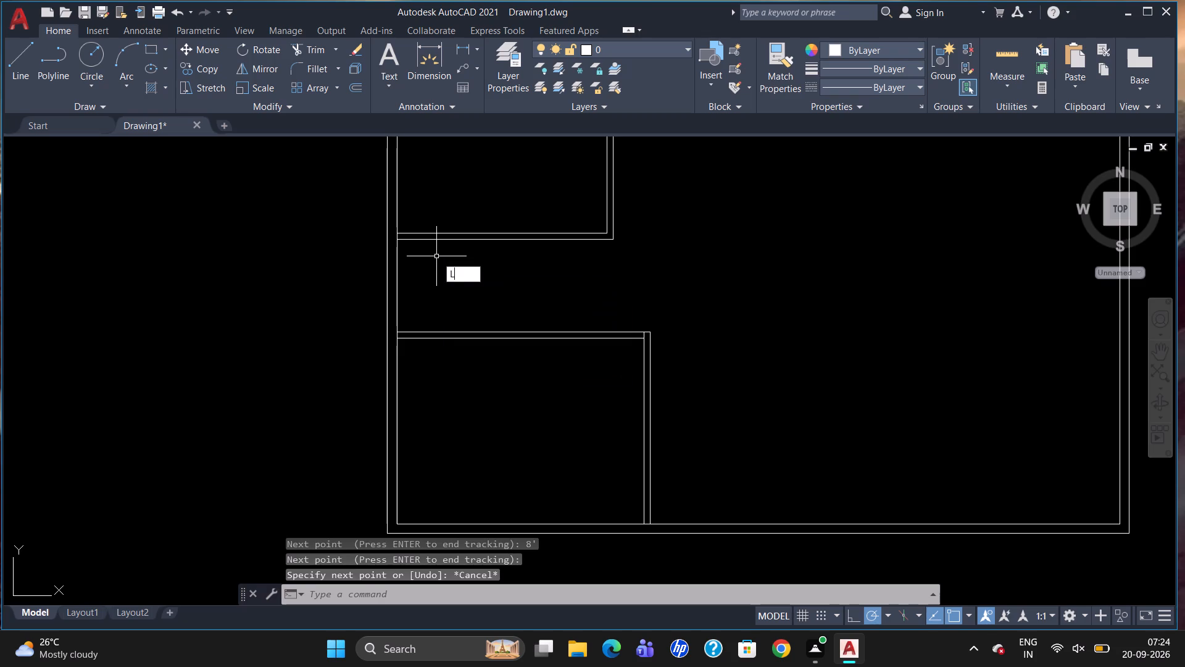
key("Return")
key("t")
key("k")
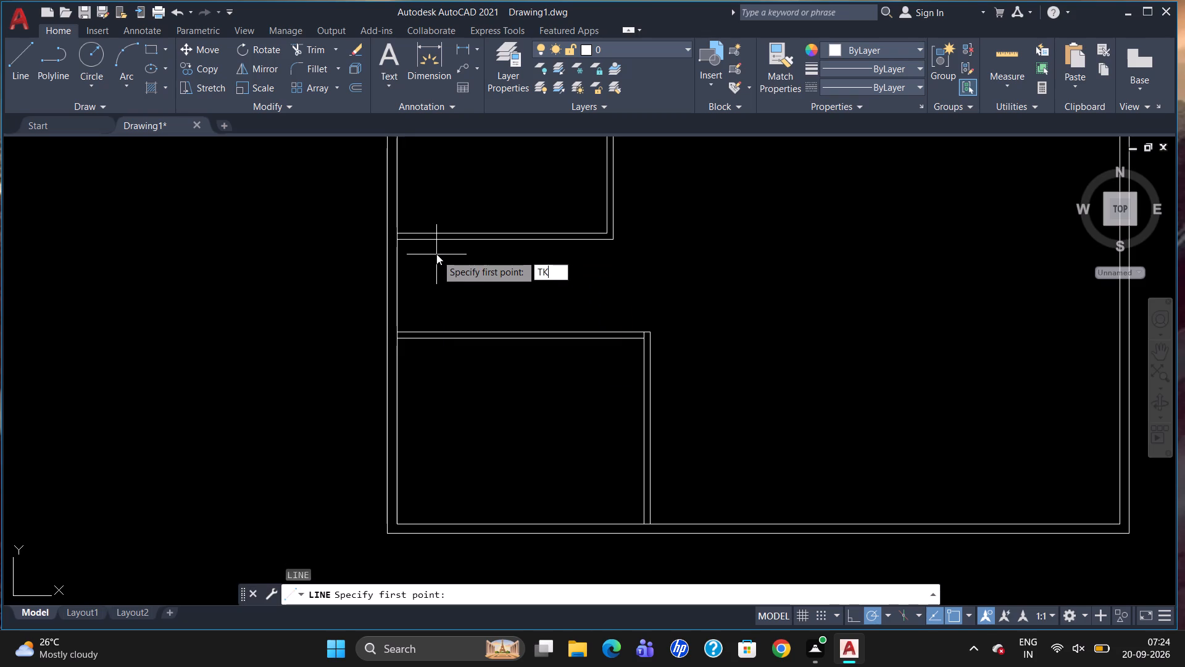
key("Return")
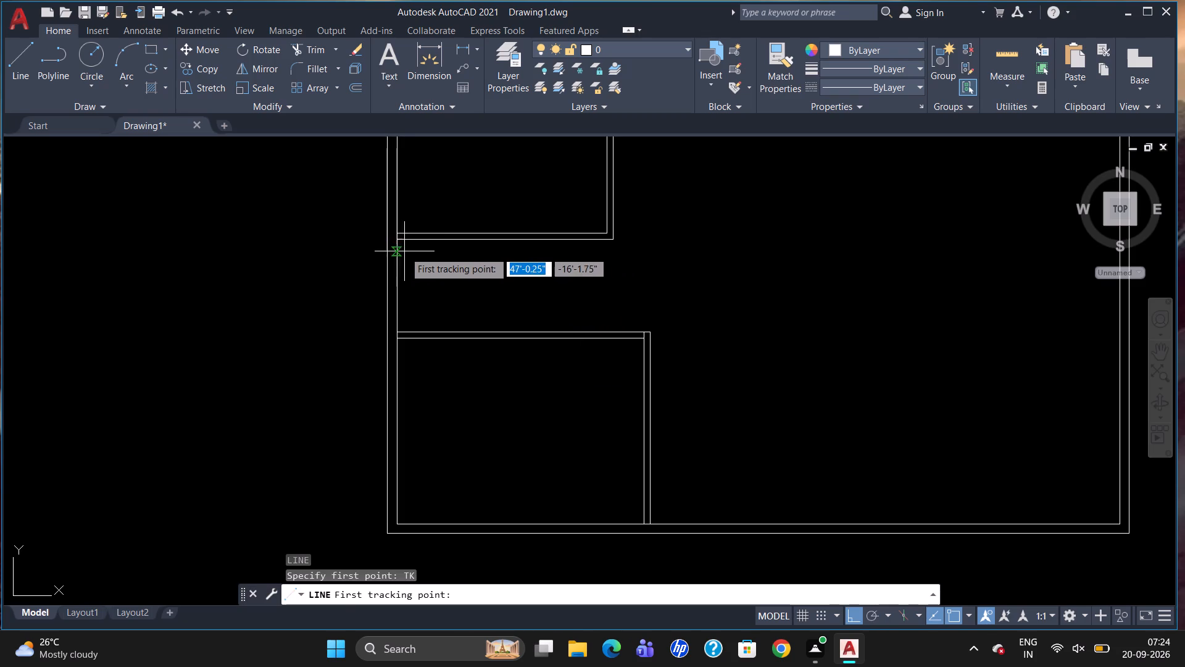
left_click(396, 242)
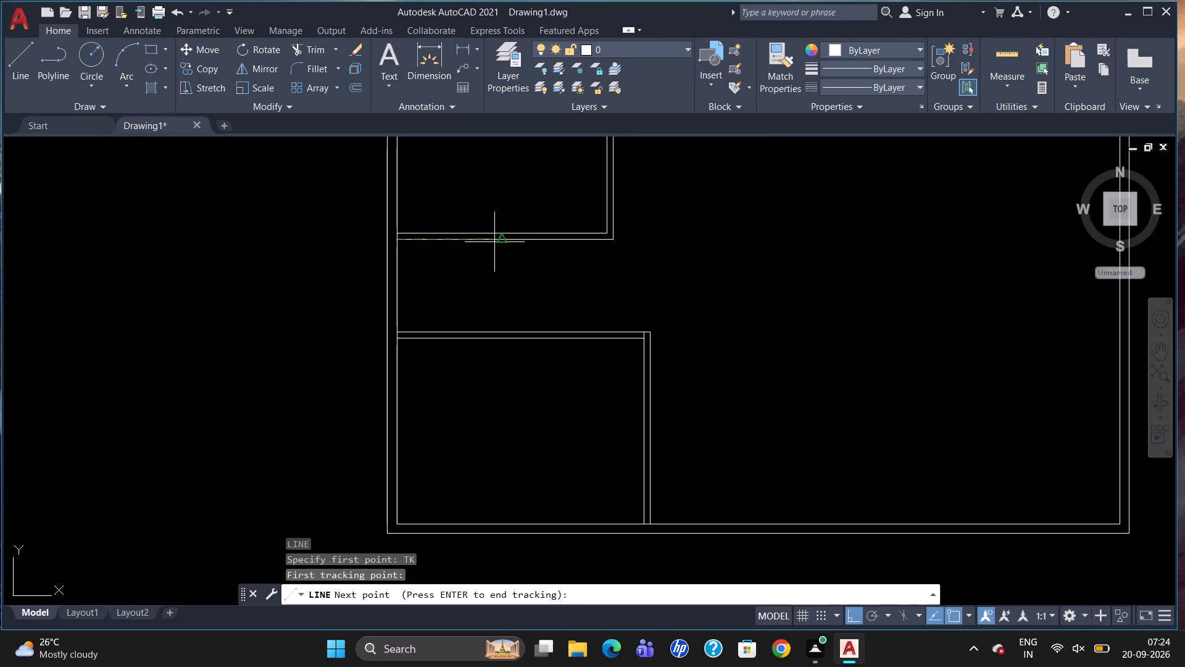
key("1")
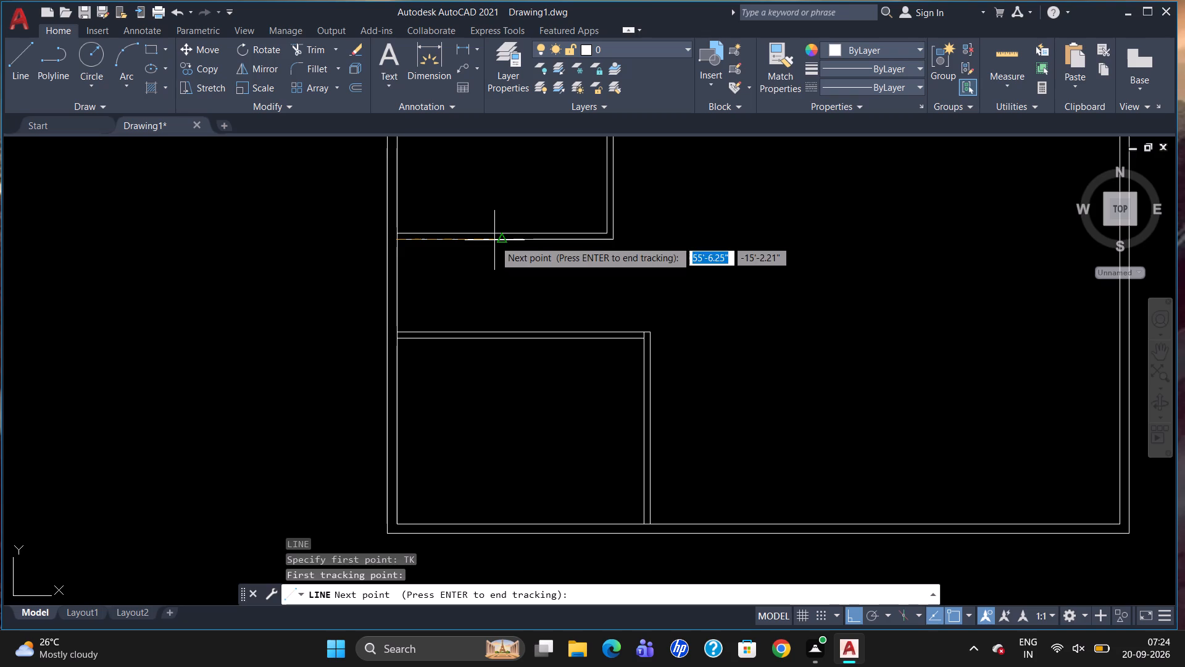
key("0")
key("apostrophe")
key("Return")
key("Return")
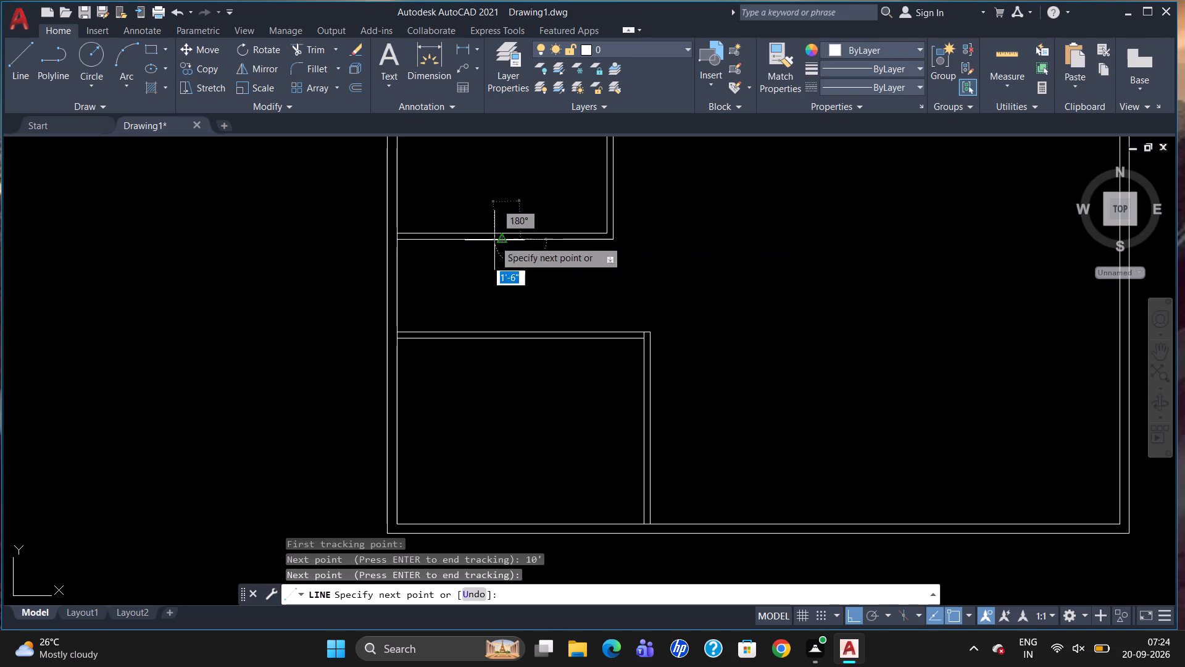
left_click(523, 325)
key("Escape")
Offset the new vertical line 6 inches east to form the partition between the two western rooms.
key("o")
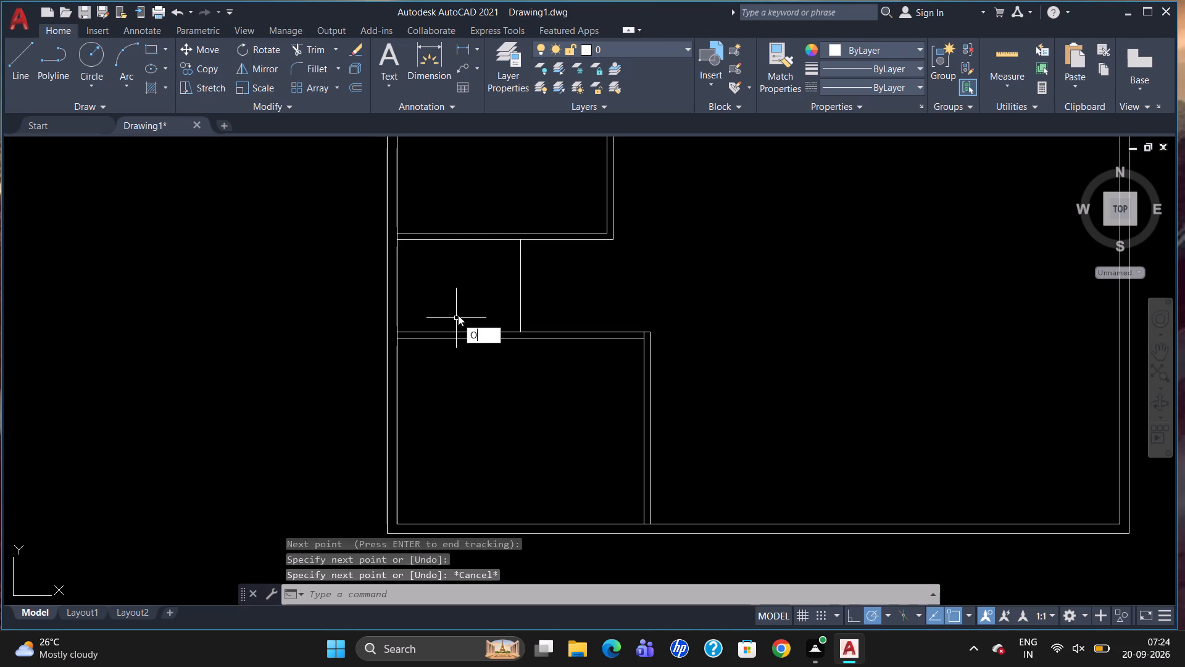
key("Return")
key("6")
key("Return")
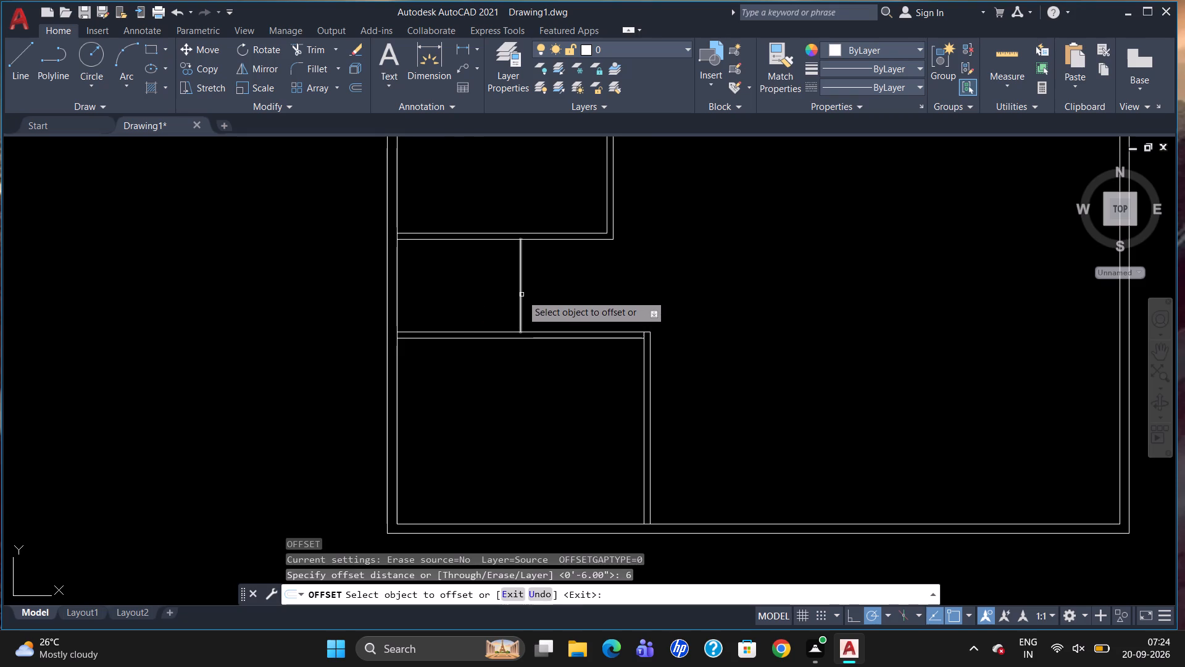
left_click(520, 293)
left_click(552, 298)
key("Escape")
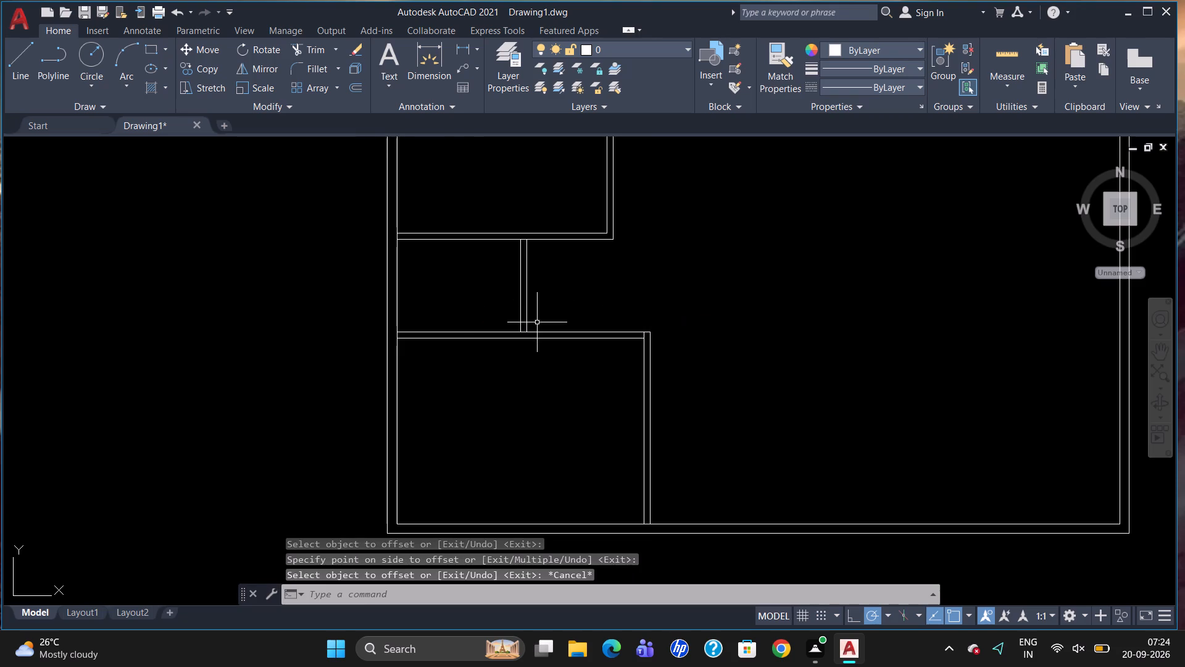
scroll(536, 335, "down", 1)
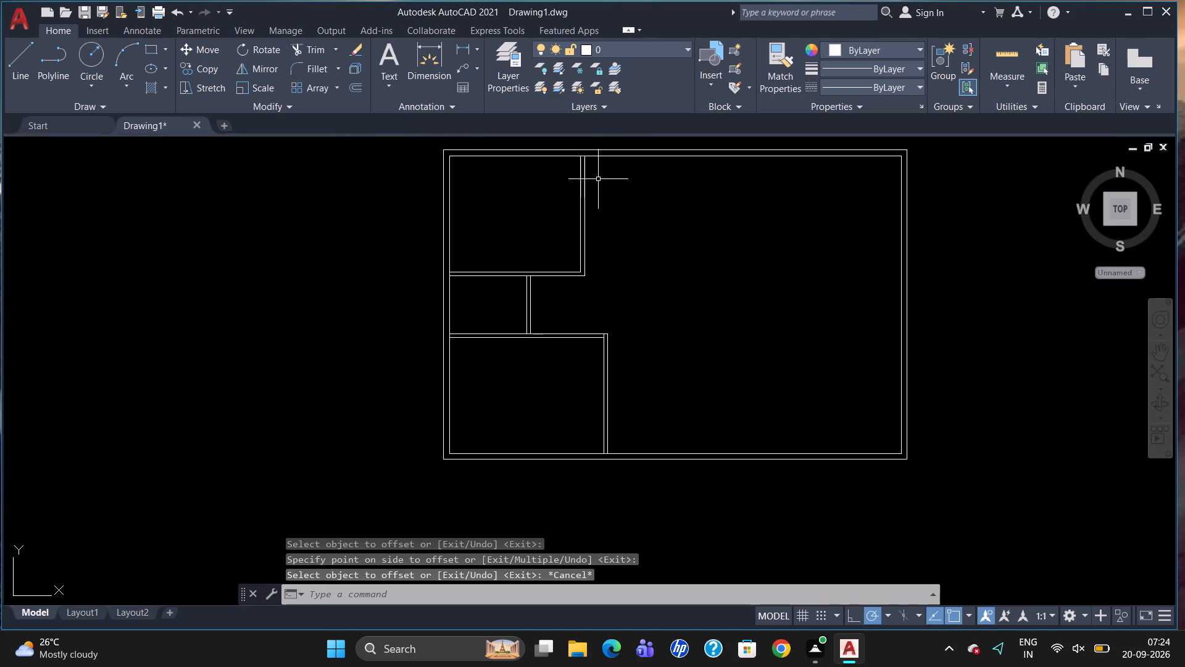
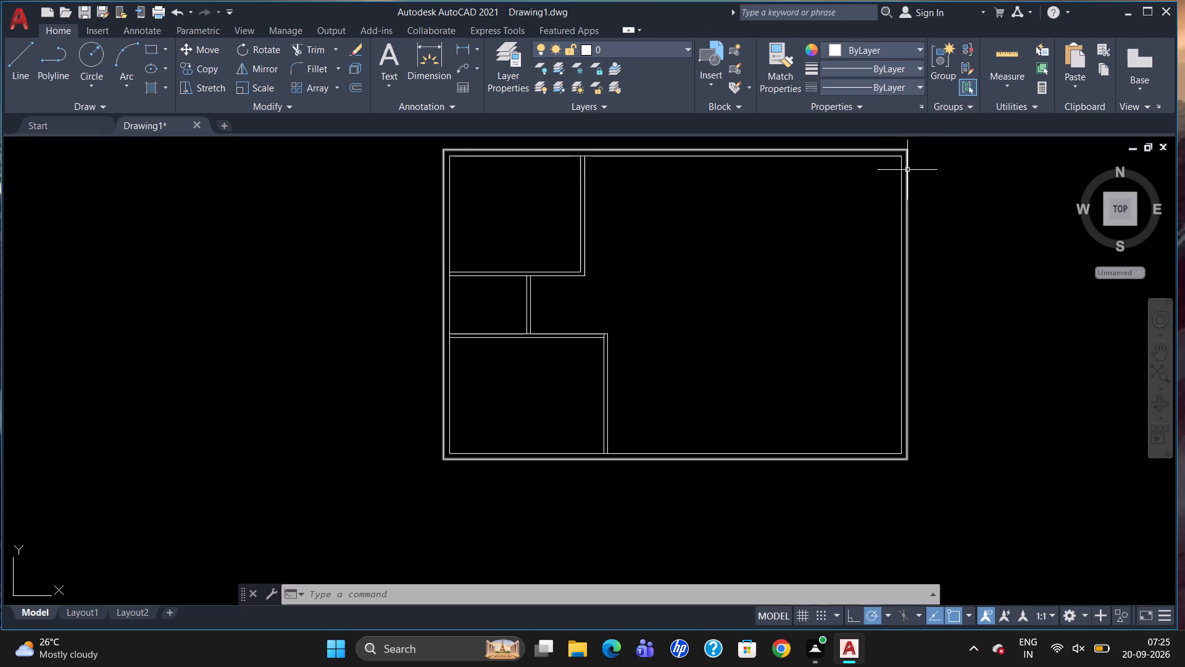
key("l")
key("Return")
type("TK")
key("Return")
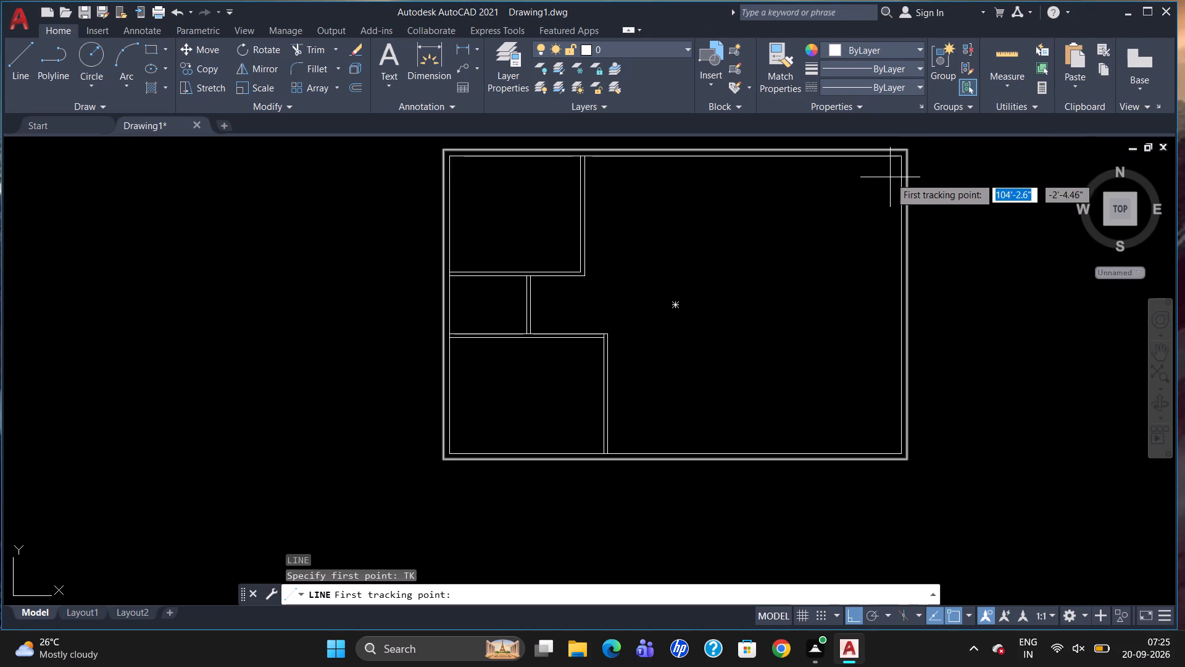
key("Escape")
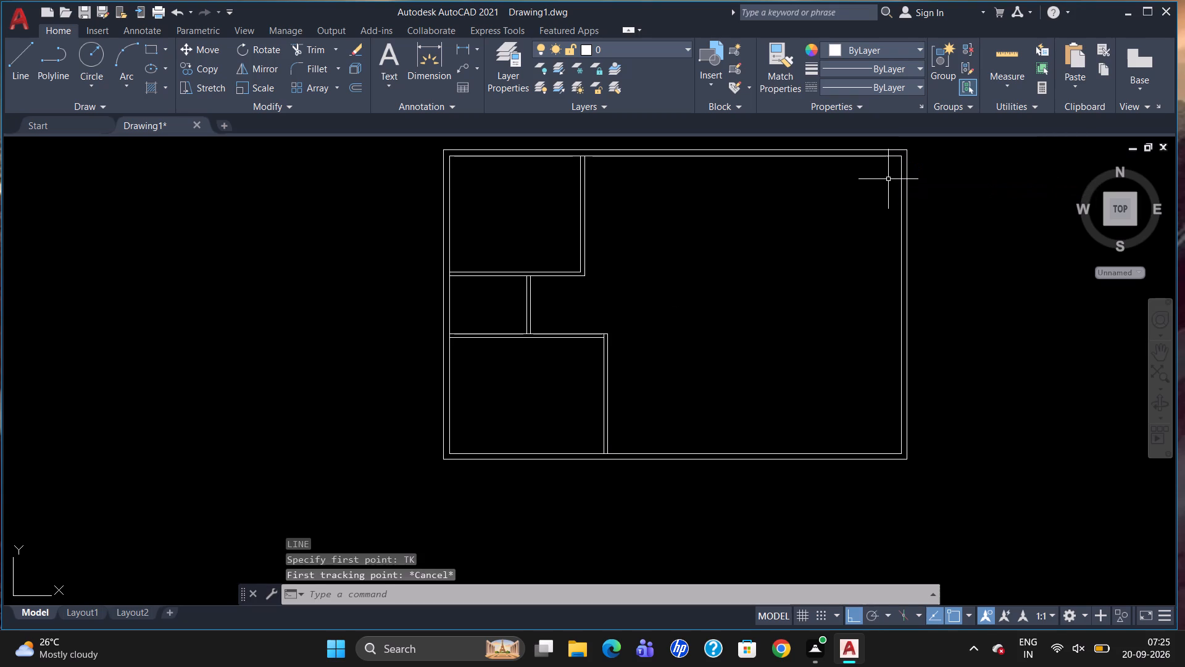
Offset the east wall's inner face 15' west, and offset that copy another 6 inches west to form a full-height partition.
key("o")
key("Return")
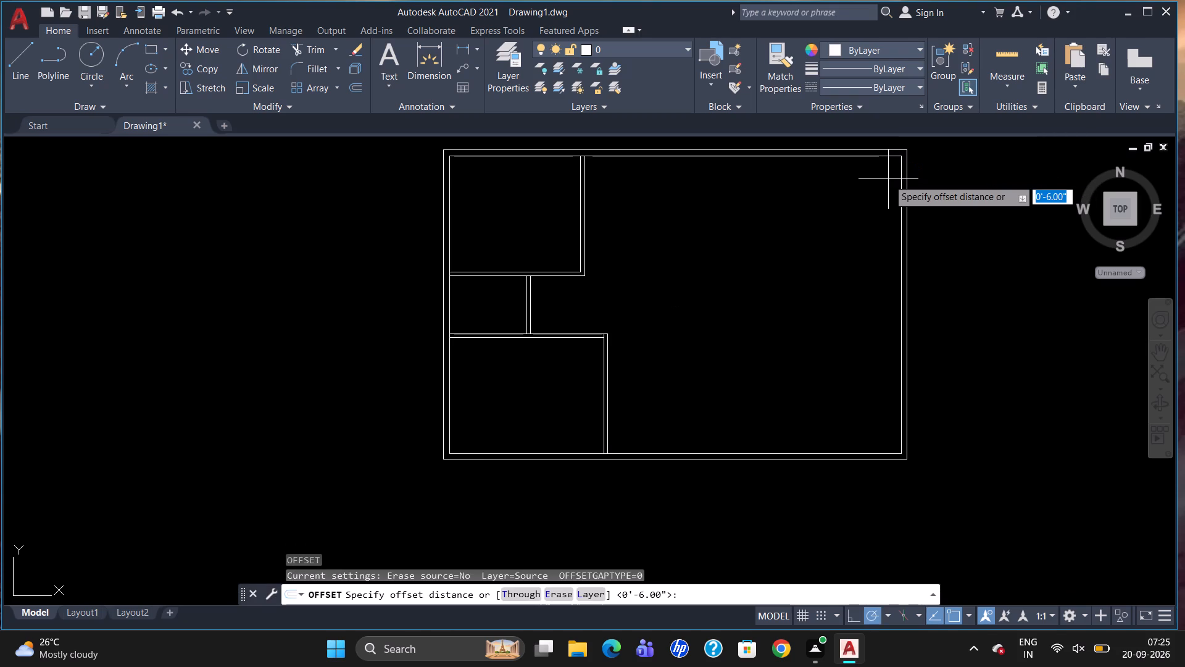
type("15'")
key("Return")
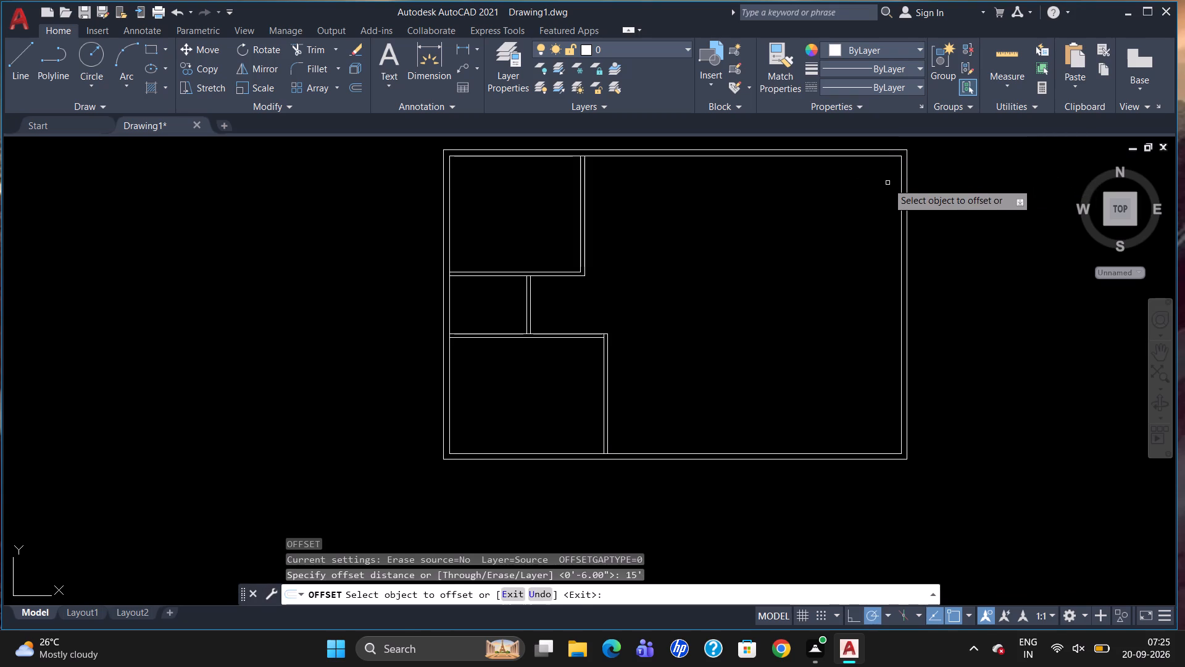
left_click(902, 217)
left_click(834, 271)
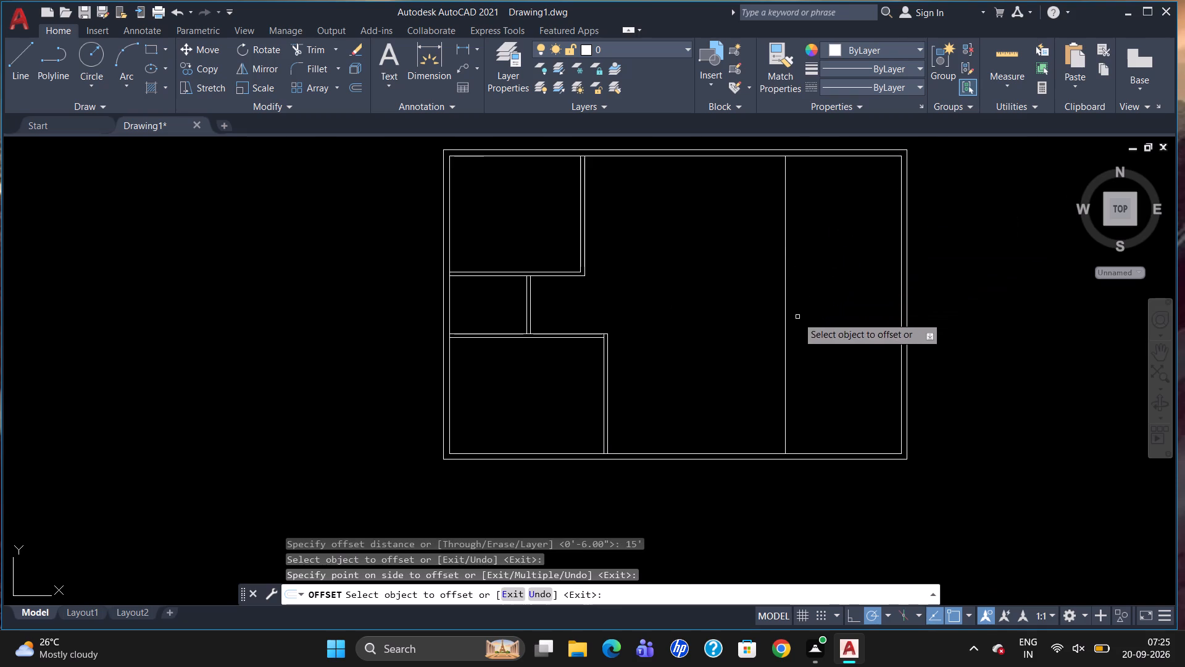
left_click_drag(785, 325, 775, 332)
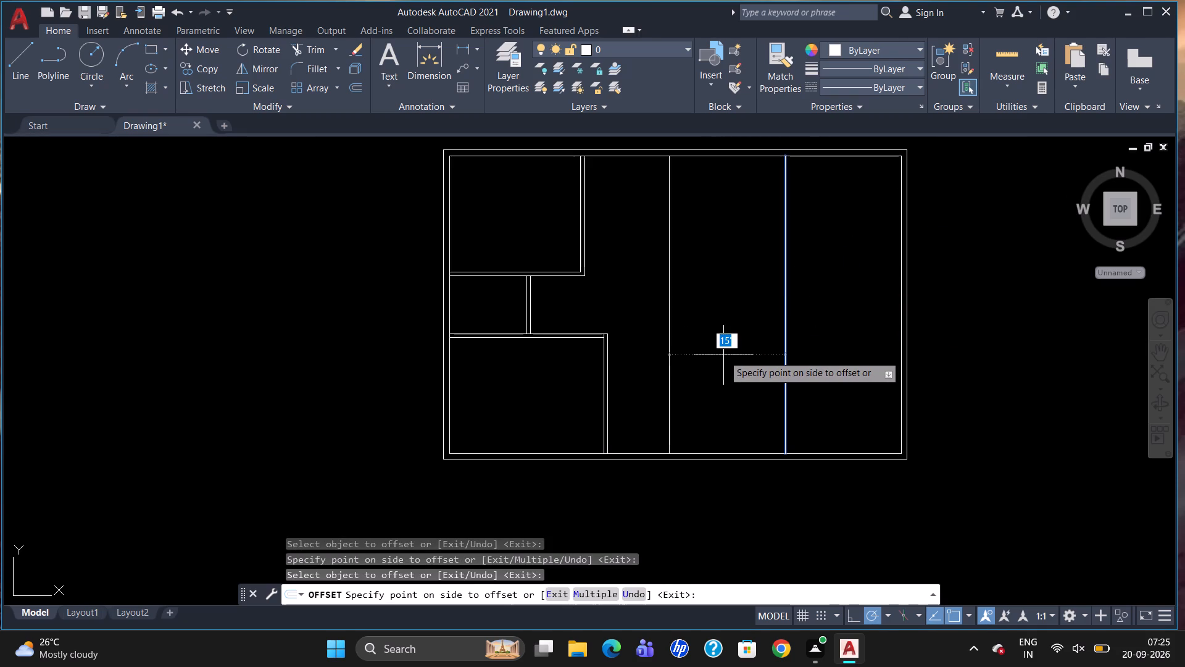
key("6")
key("Return")
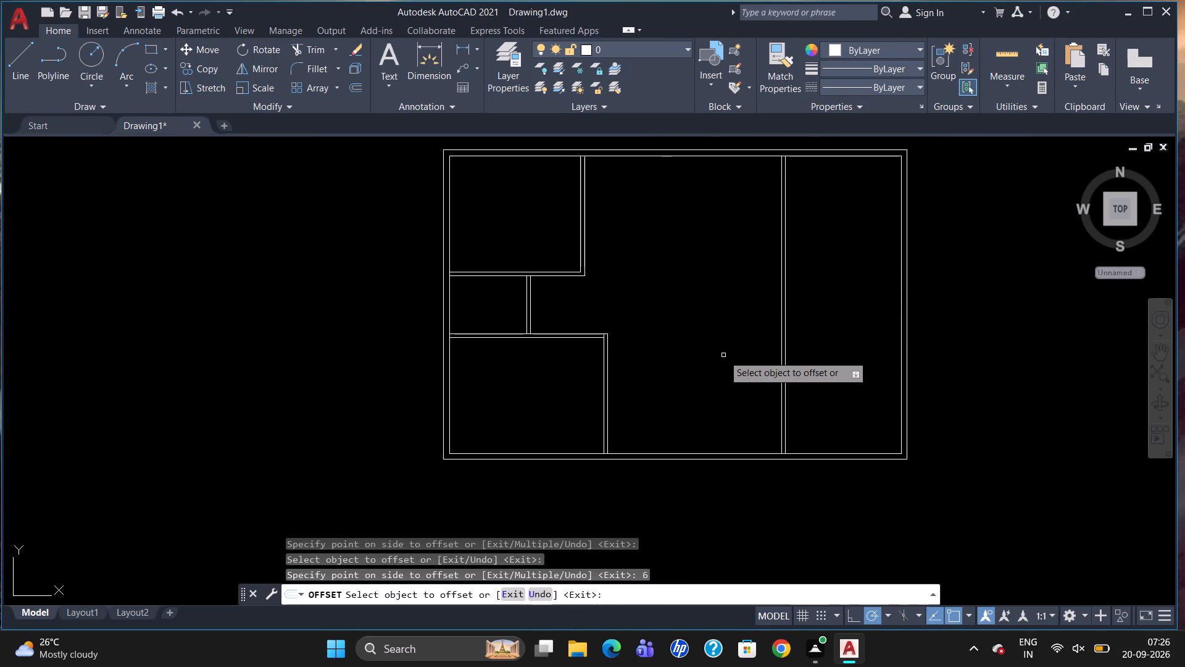
key("Escape")
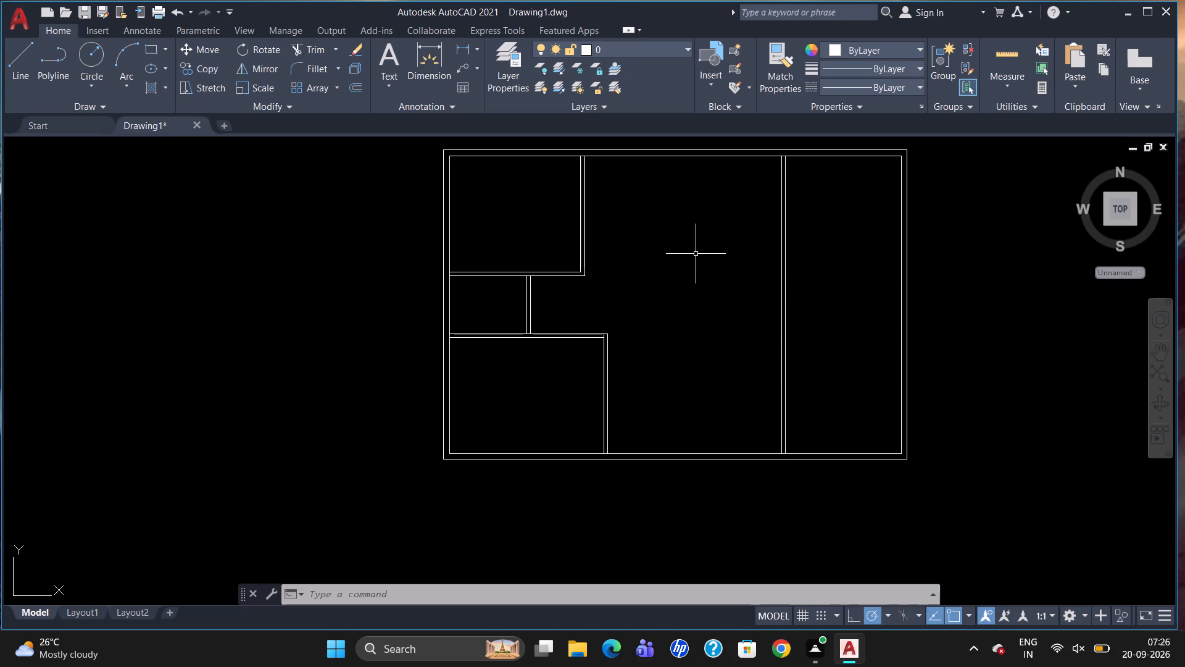
Offset the eastern partition's west face 7'6" west, and offset the copy 6 inches west to form a second full-height partition.
key("o")
key("Return")
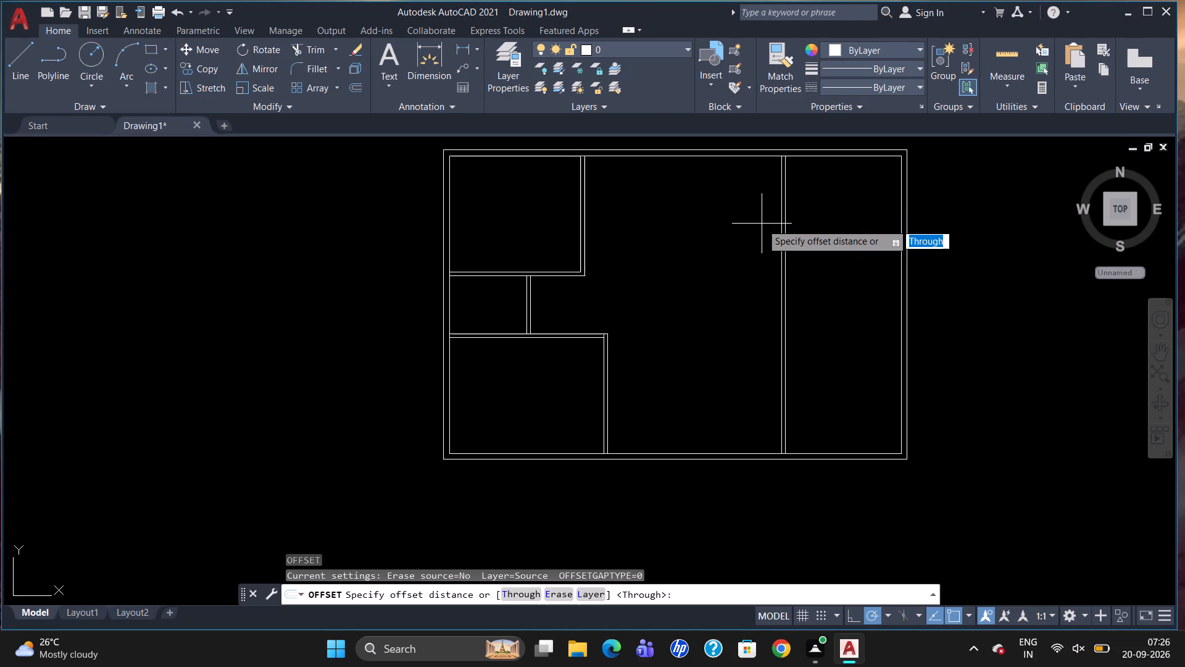
type("7'6\"")
key("Return")
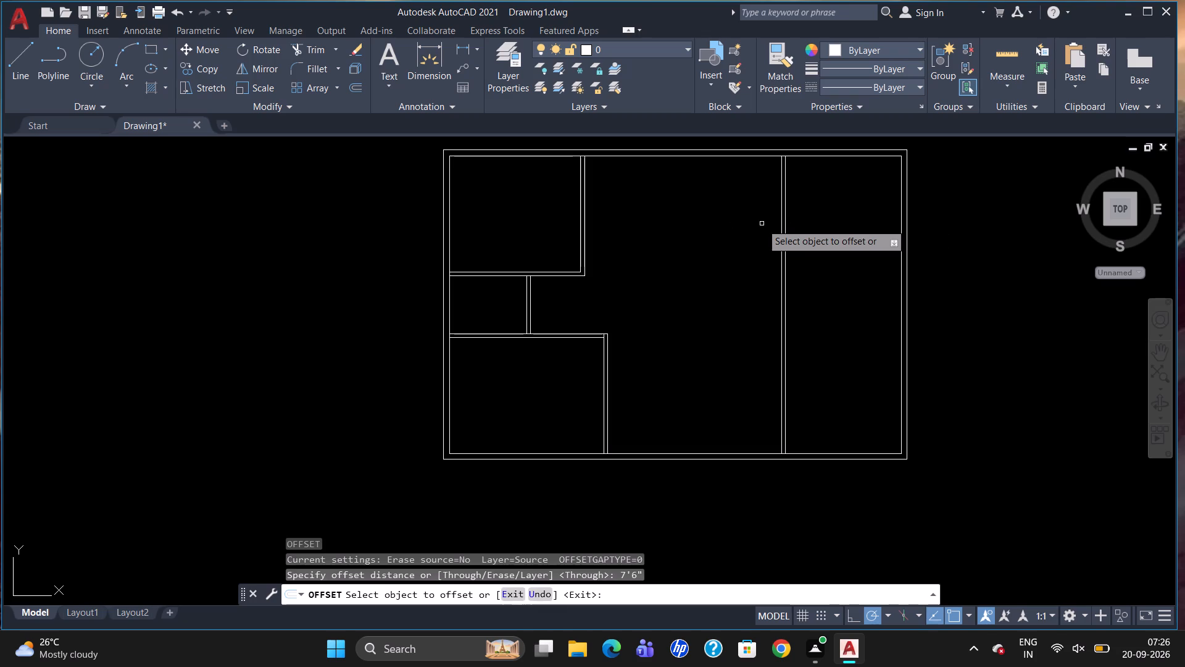
left_click(782, 258)
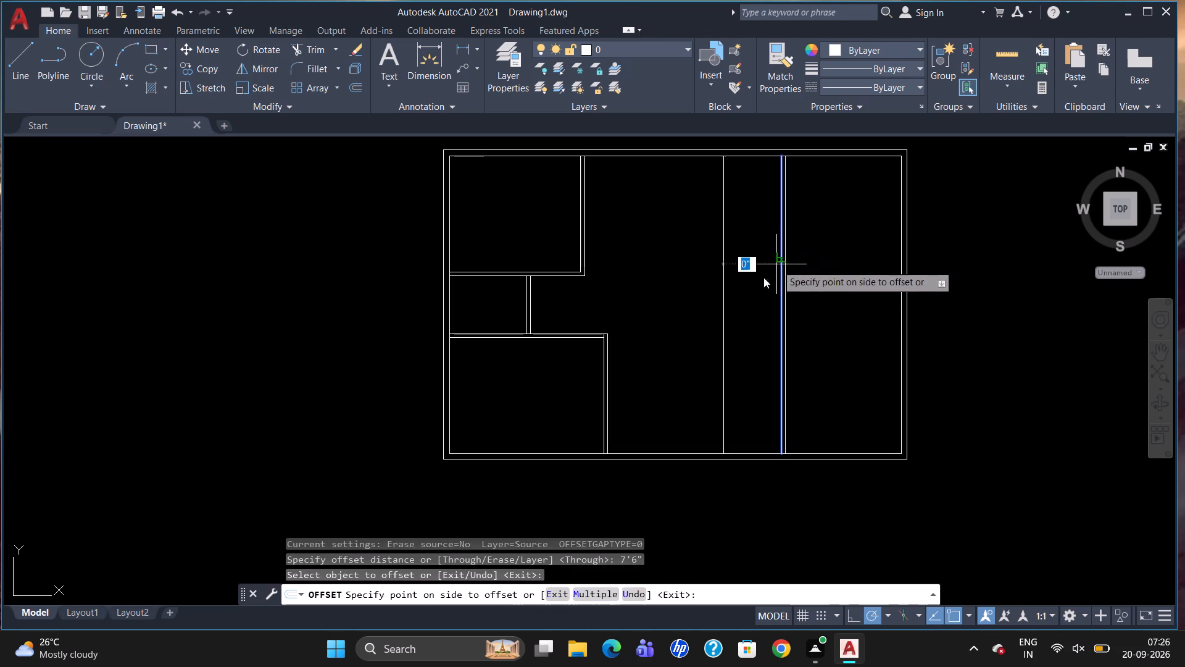
left_click(757, 283)
left_click_drag(723, 336, 718, 342)
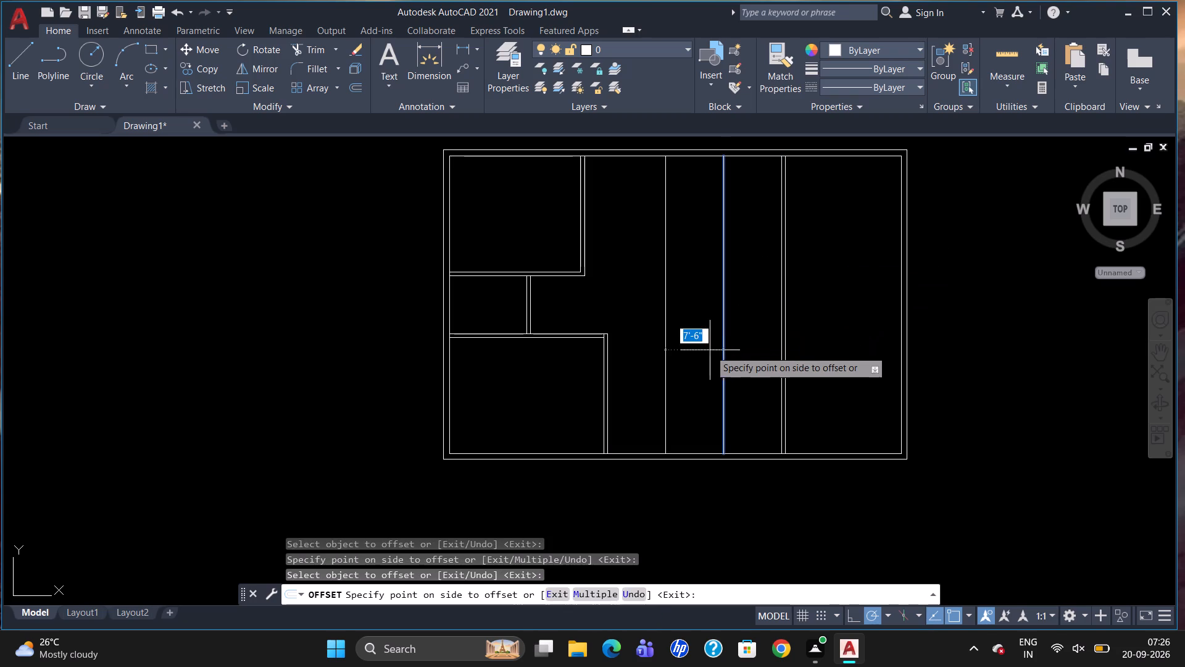
key("6")
key("Return")
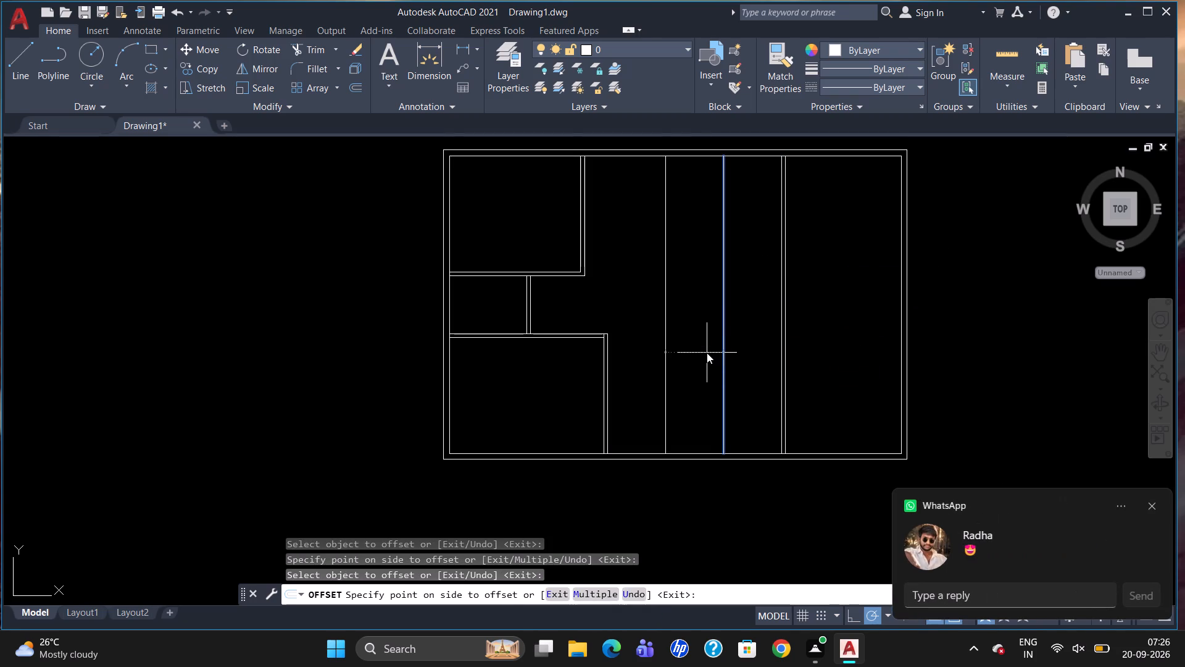
key("Escape")
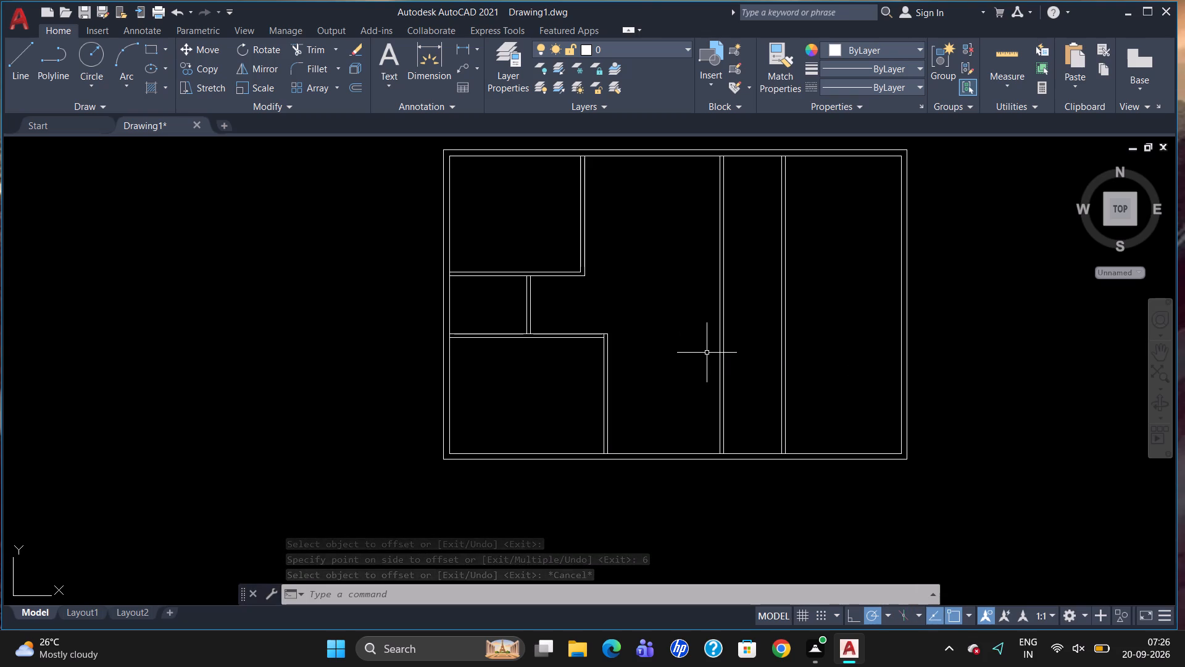
Break the north wall's inner line at the east face of the easternmost partition.
type("BR")
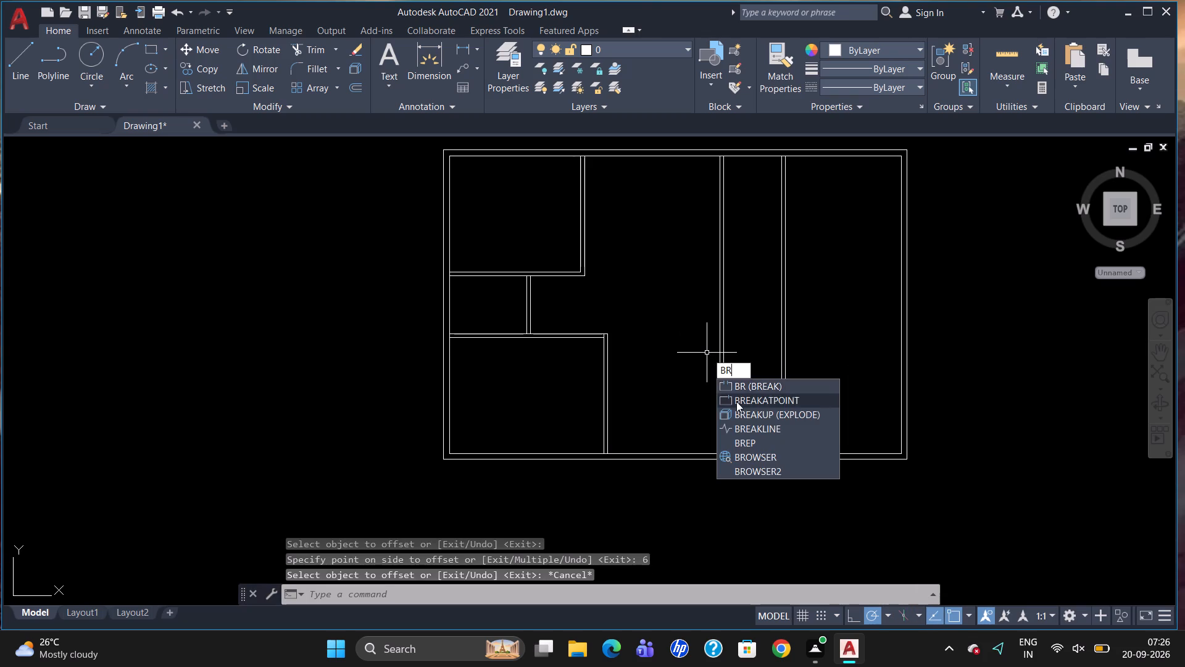
left_click(737, 400)
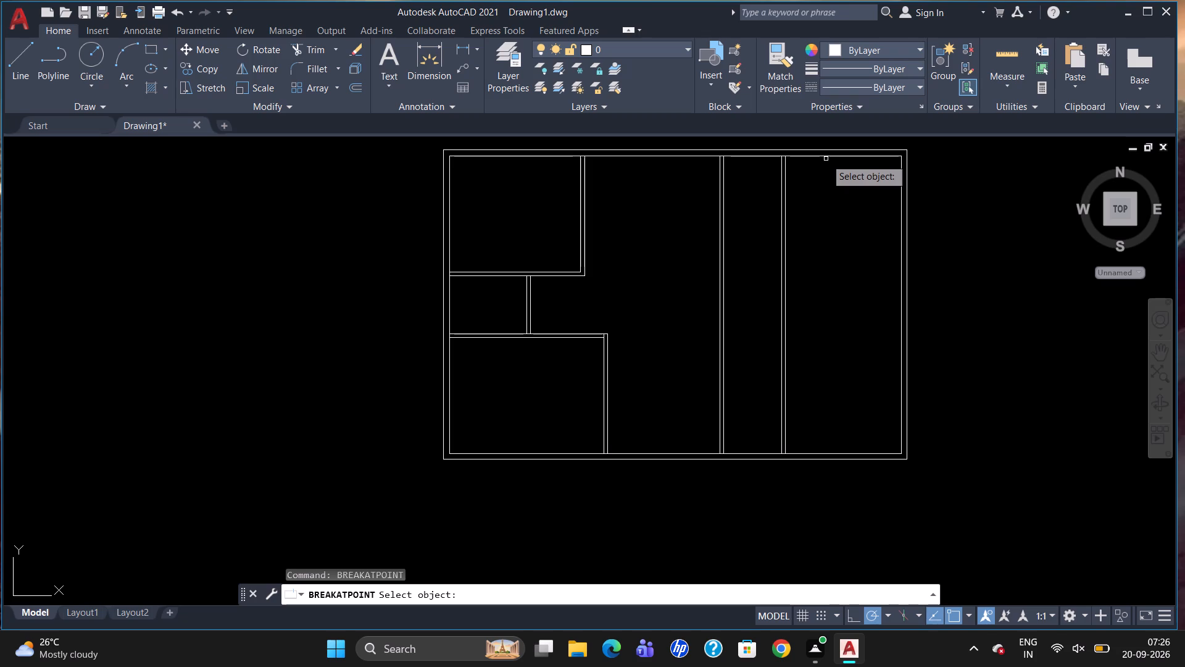
left_click(826, 159)
left_click(825, 156)
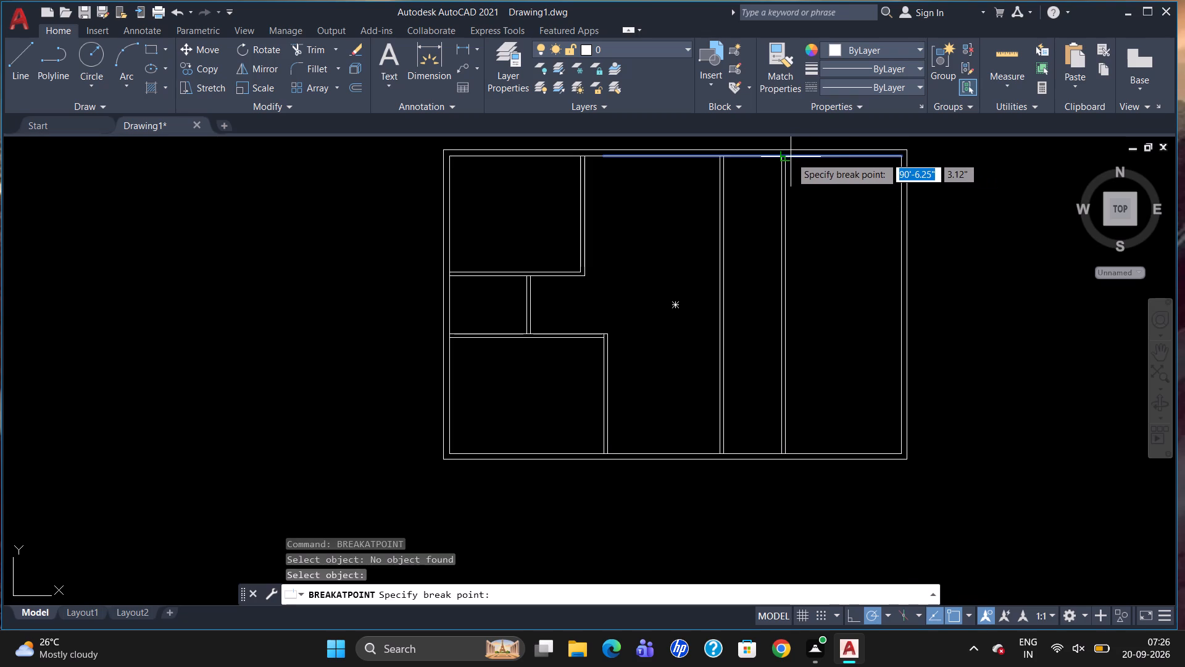
left_click_drag(791, 157, 794, 164)
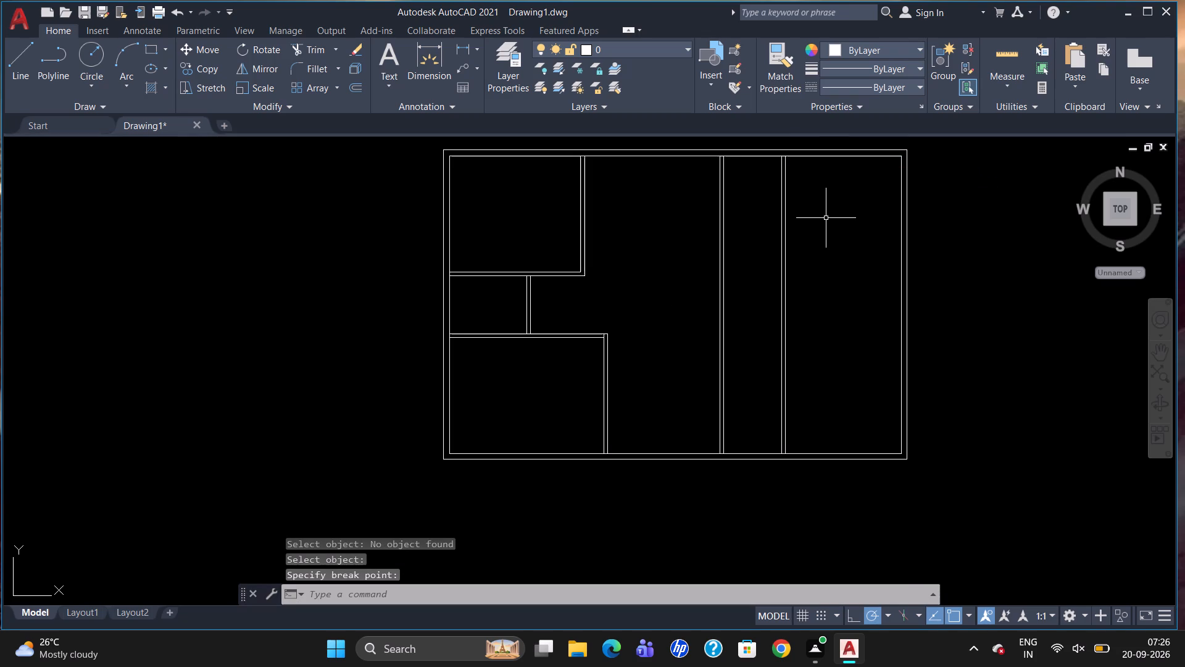
Offset the eastern room's north inner line 15' south, and offset the copy 6 inches south to form a cross partition.
key("o")
key("Return")
type("15'")
key("Return")
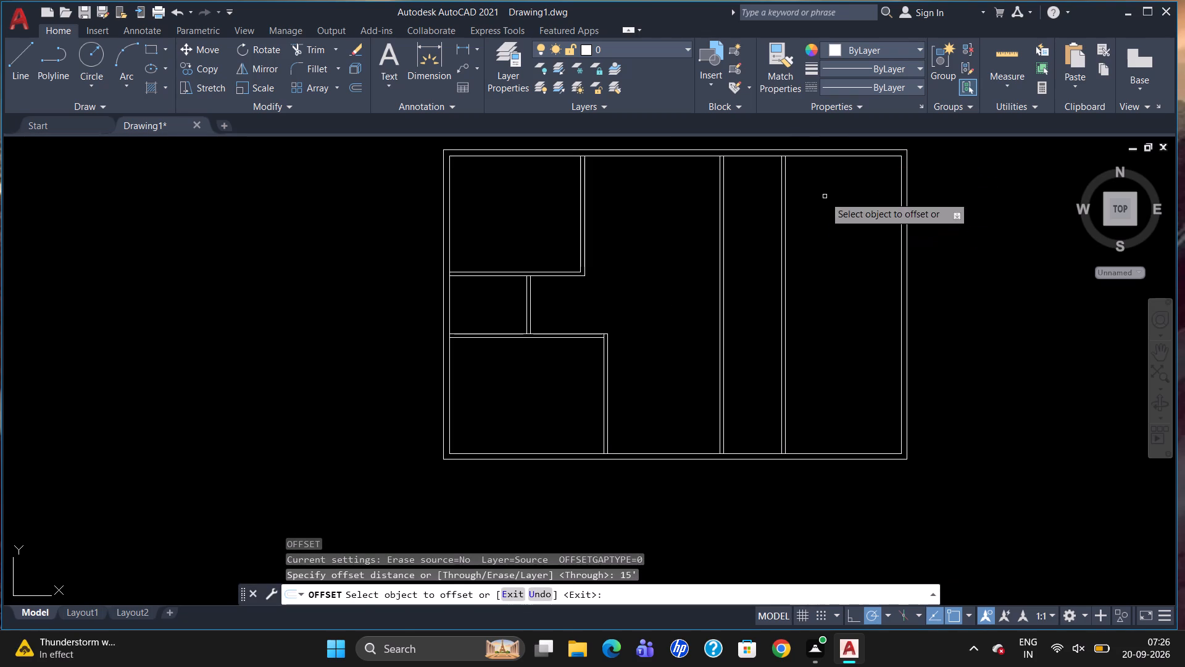
left_click_drag(837, 156, 846, 230)
left_click_drag(846, 230, 846, 245)
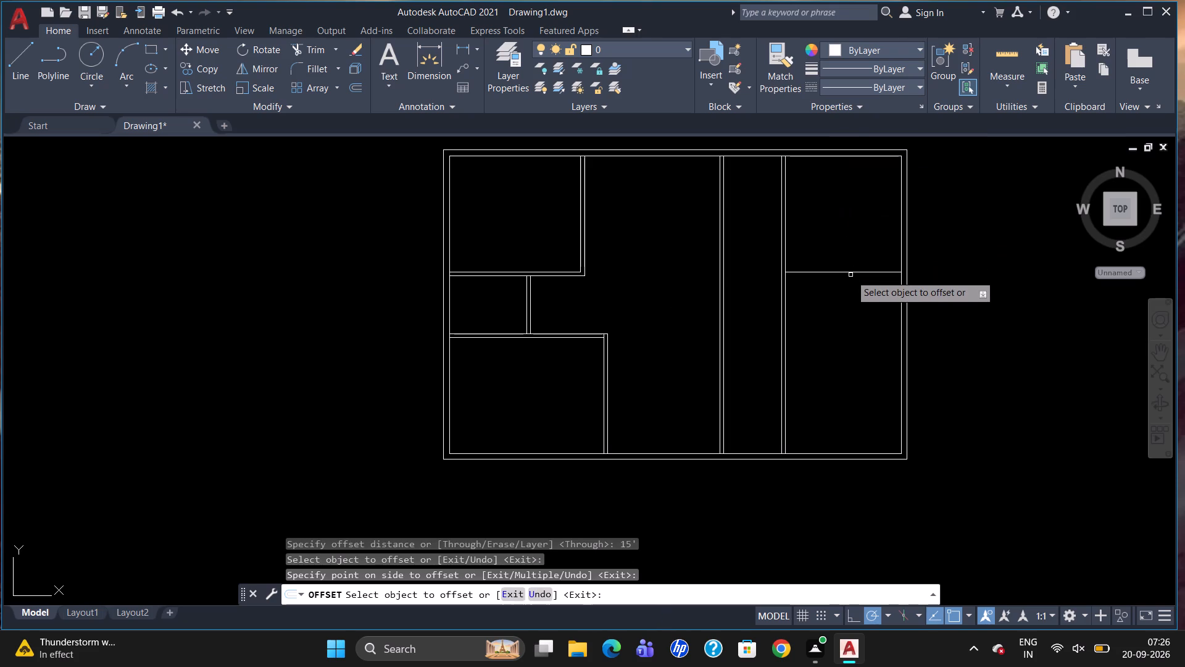
left_click_drag(850, 270, 851, 283)
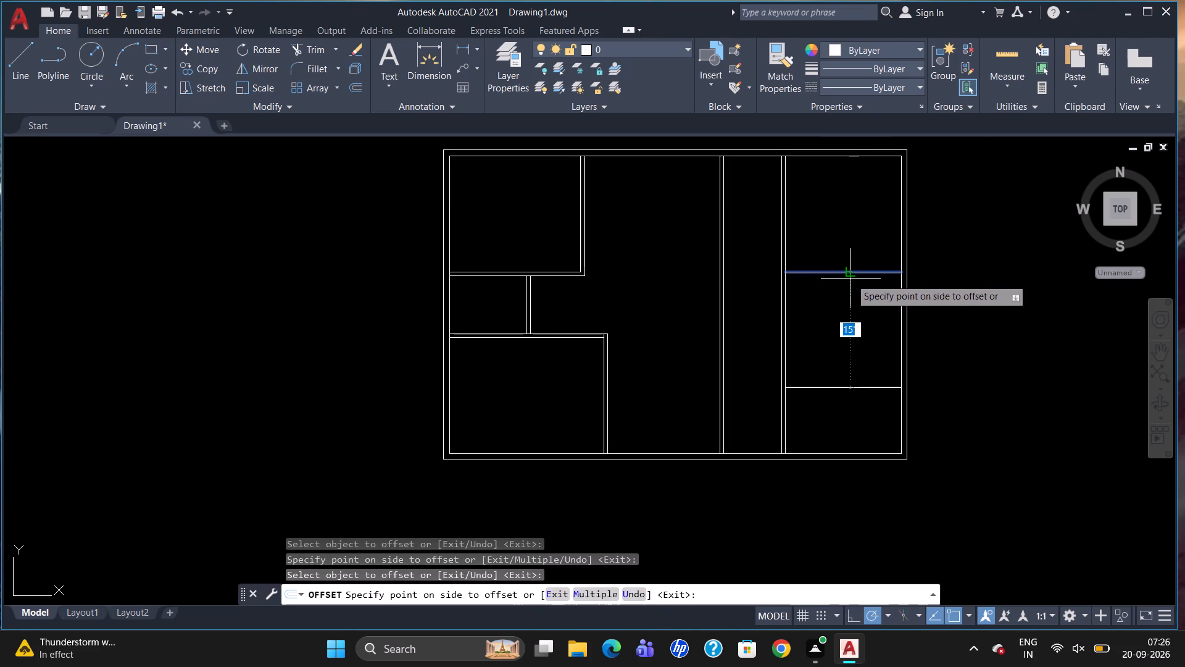
key("6")
key("Return")
key("Escape")
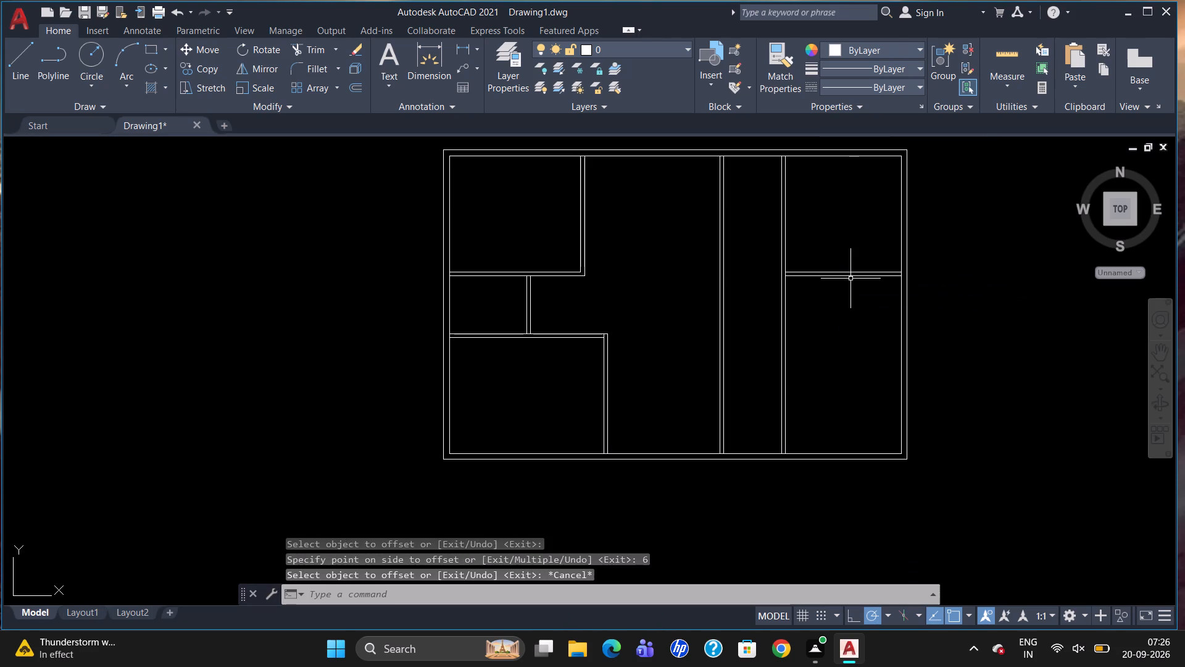
Break the north wall's inner line where it meets both inner faces of the narrow strip between the two long partitions.
type("BR")
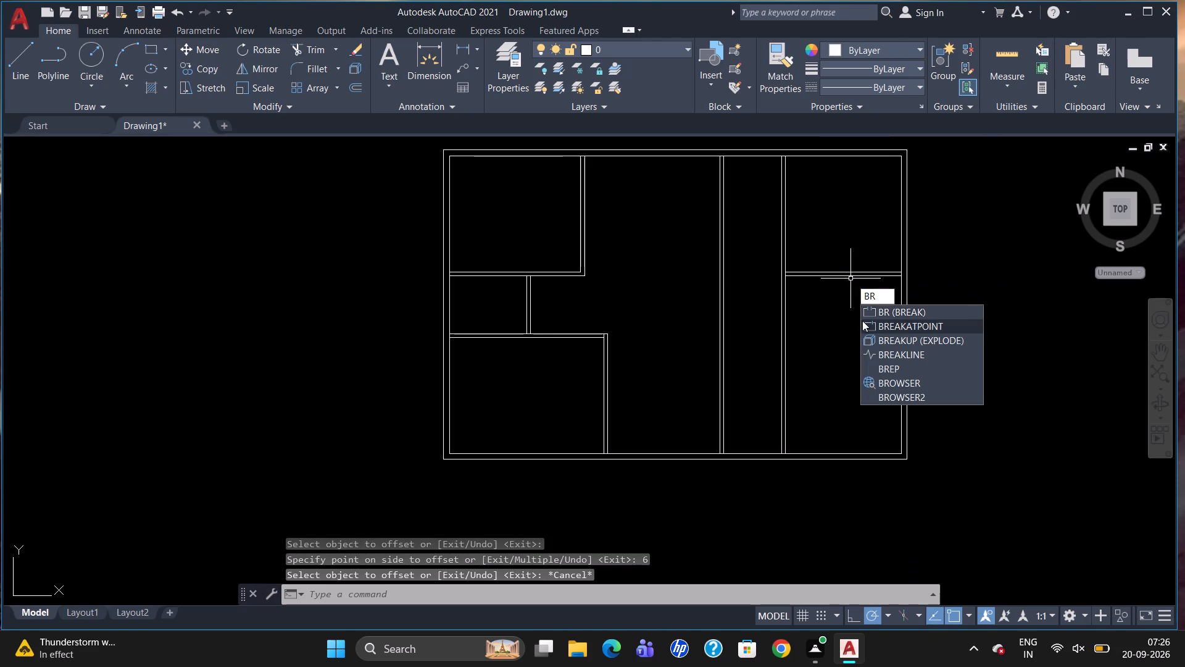
left_click(862, 321)
left_click(773, 155)
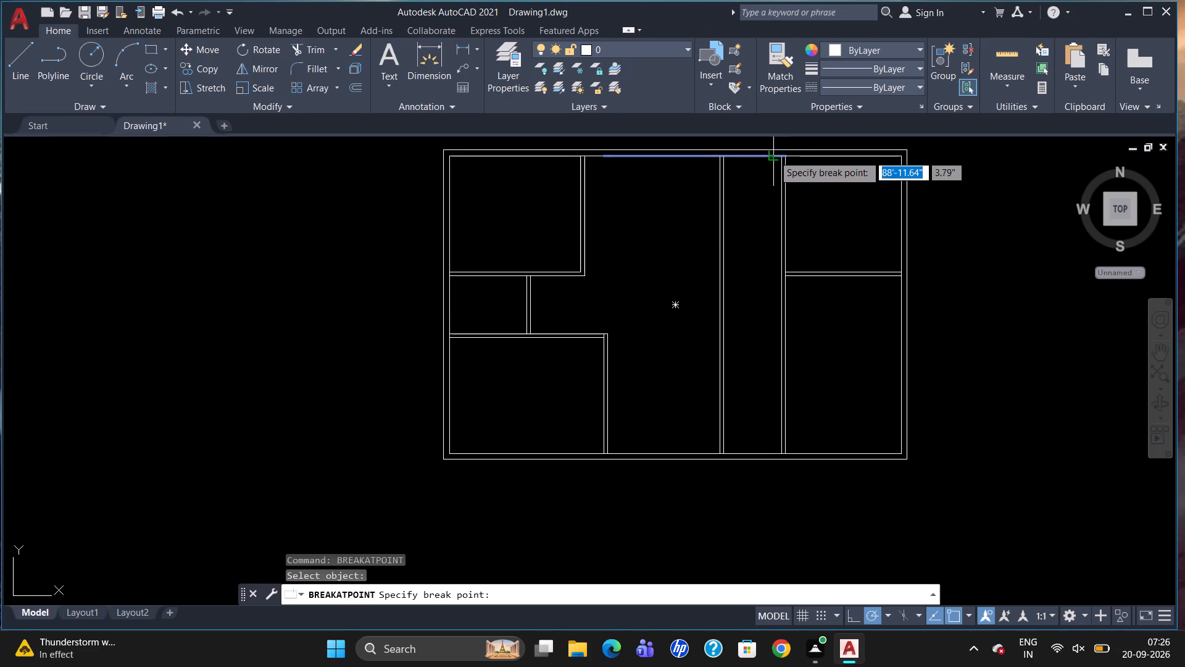
scroll(767, 149, "up", 2)
left_click_drag(658, 161, 673, 196)
type("BR")
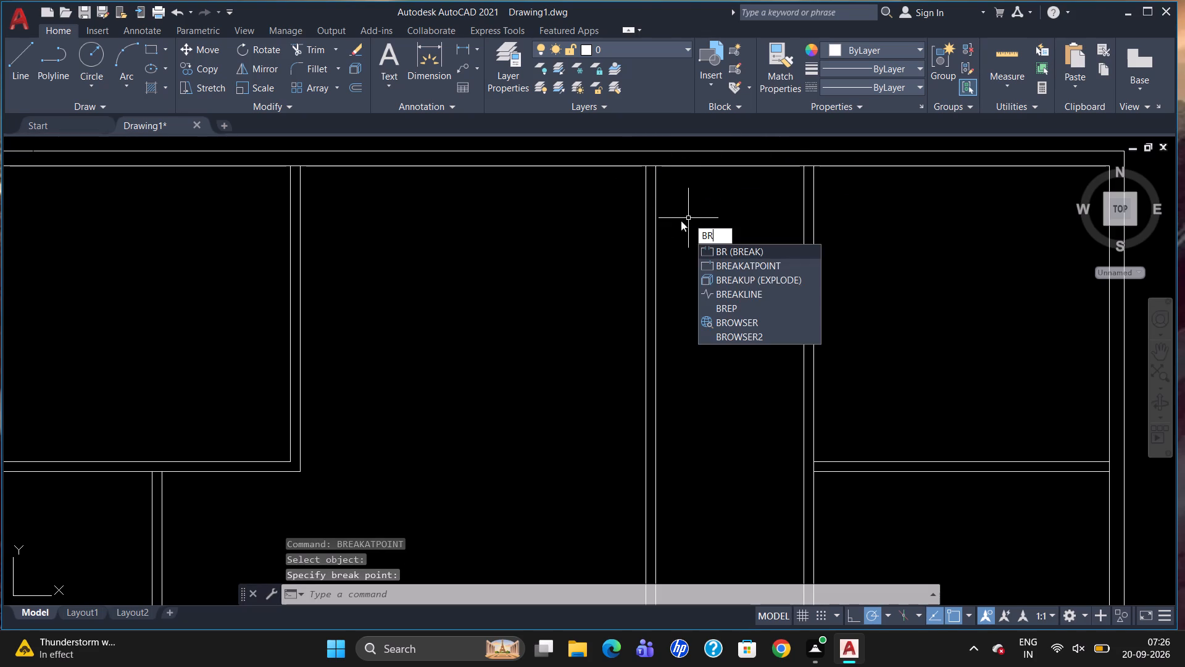
left_click(705, 264)
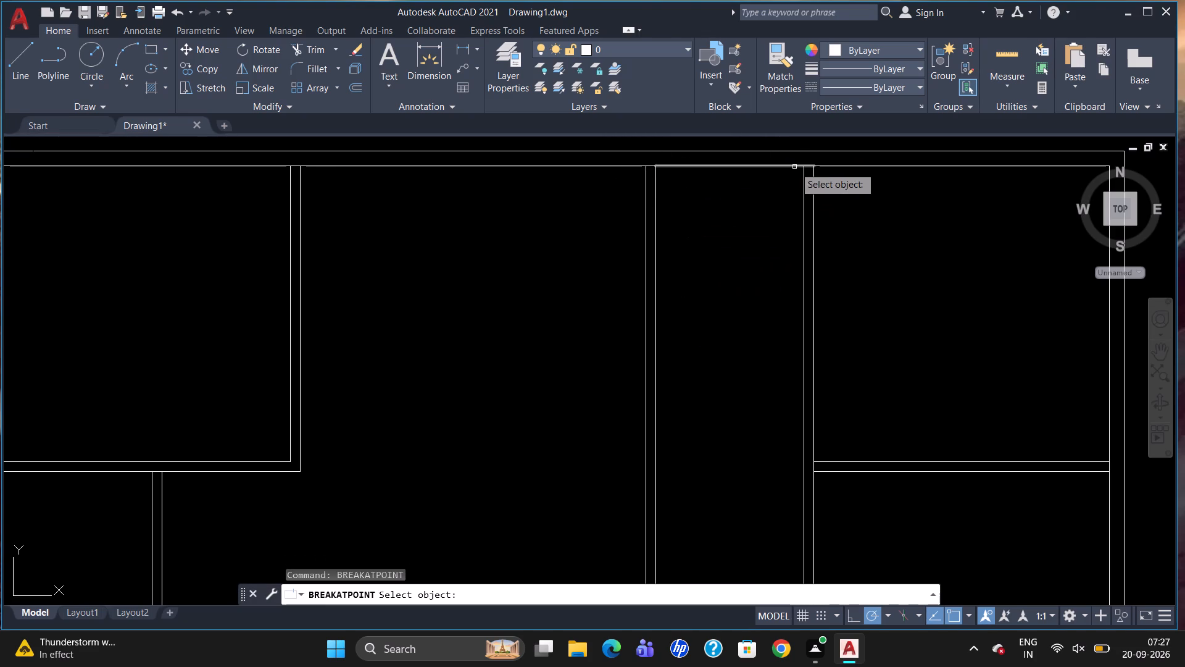
left_click(796, 166)
left_click_drag(804, 164, 804, 191)
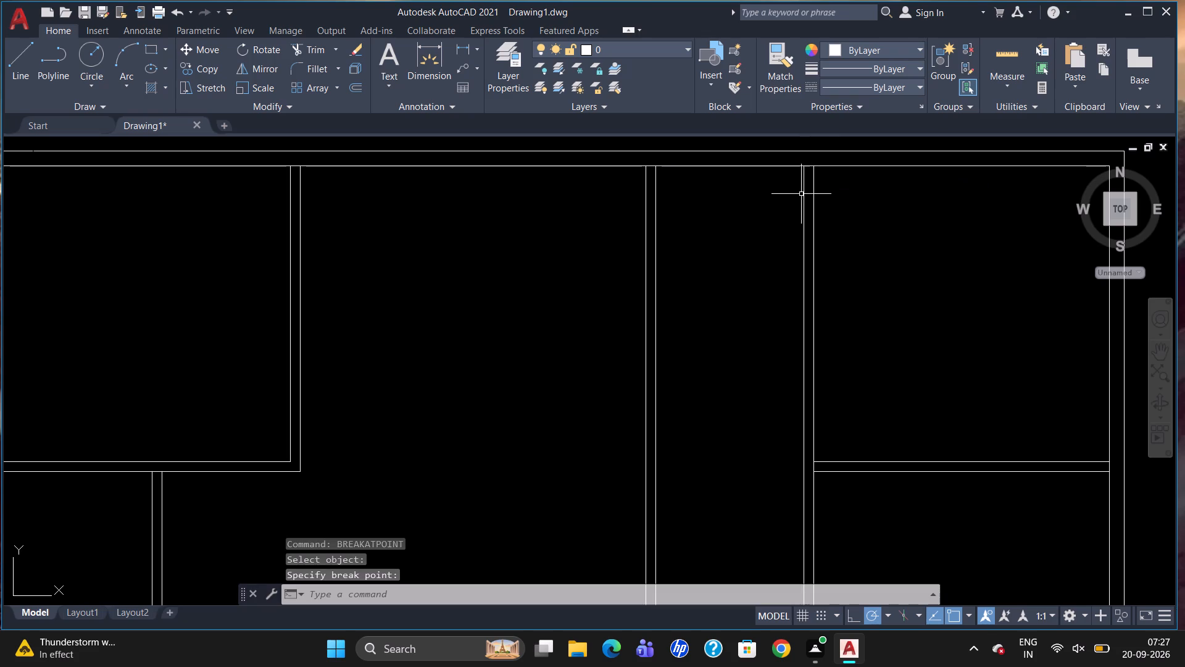
Offset the narrow strip's north inner line 12' south, and offset the copy 6 inches south to form its cross partition.
key("o")
key("Return")
type("12'")
key("Return")
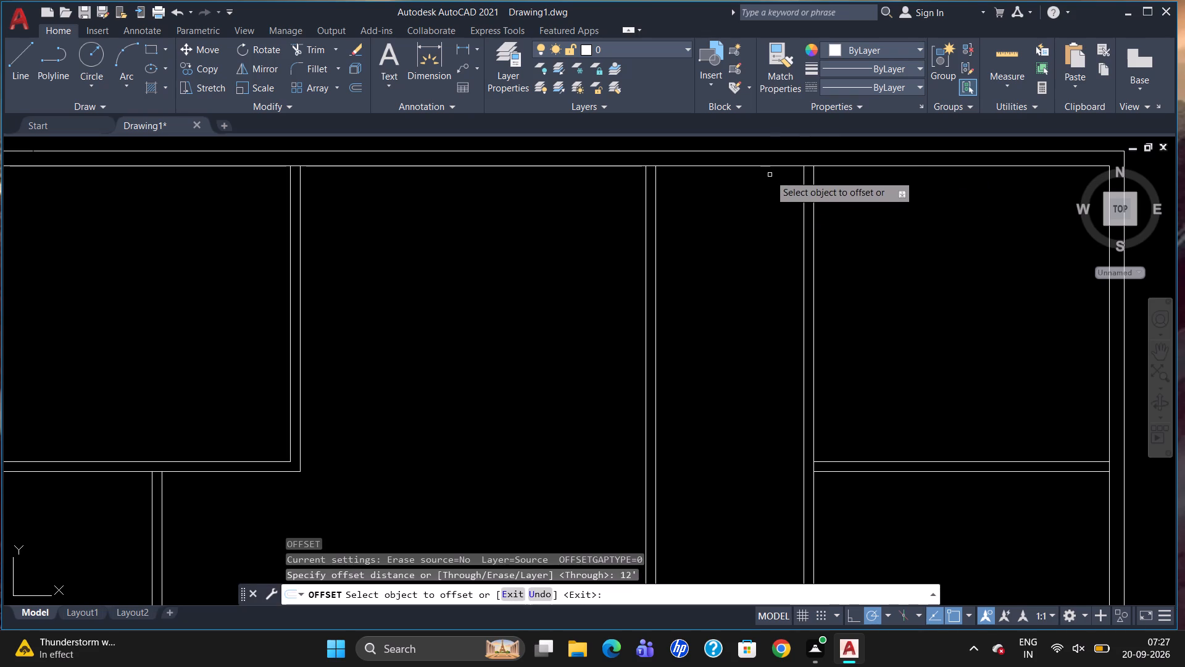
left_click_drag(773, 166, 786, 254)
left_click(786, 314)
scroll(802, 290, "down", 1)
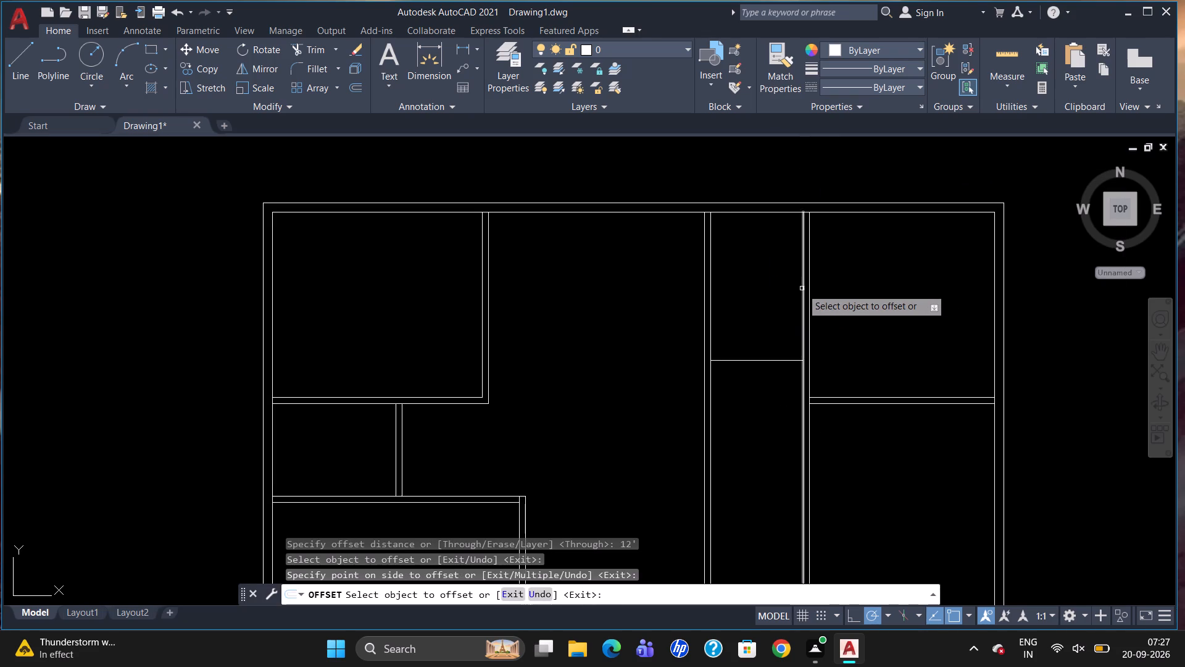
scroll(802, 288, "down", 1)
scroll(793, 312, "up", 1)
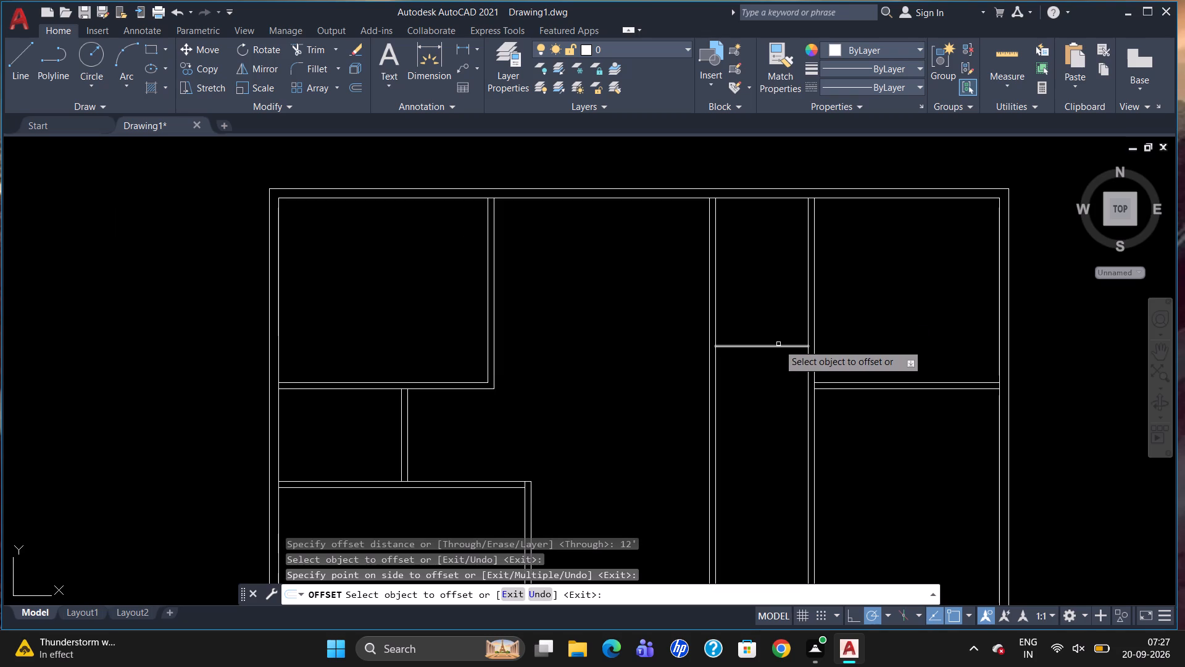
left_click_drag(778, 344, 779, 356)
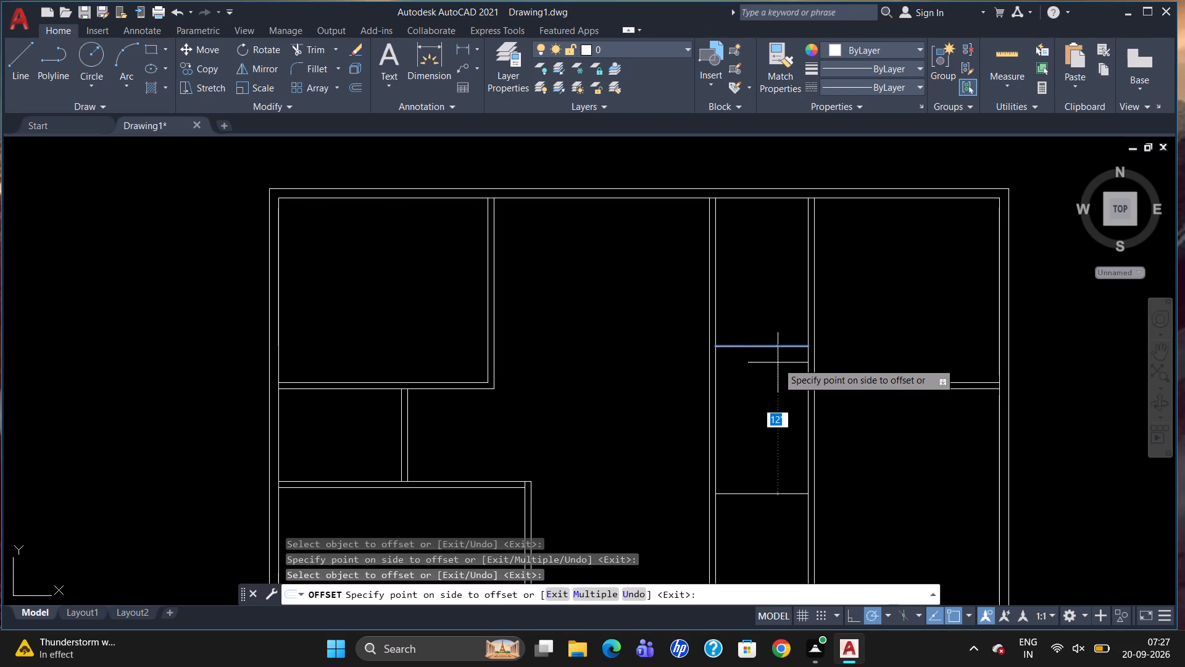
key("6")
key("Return")
key("Escape")
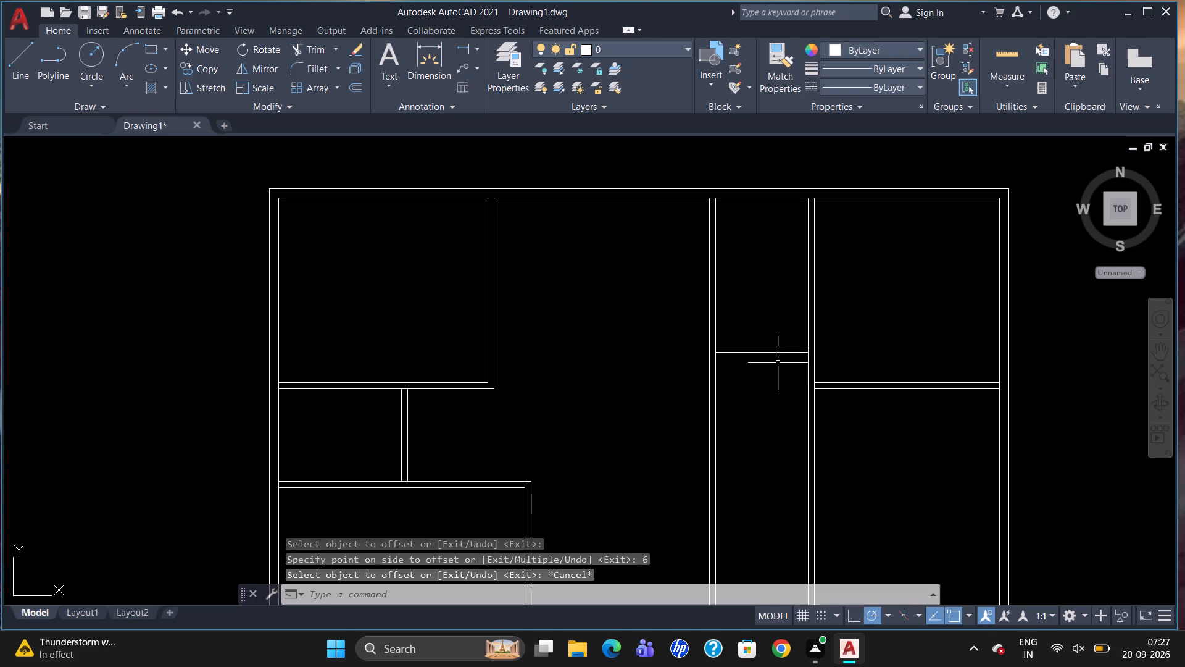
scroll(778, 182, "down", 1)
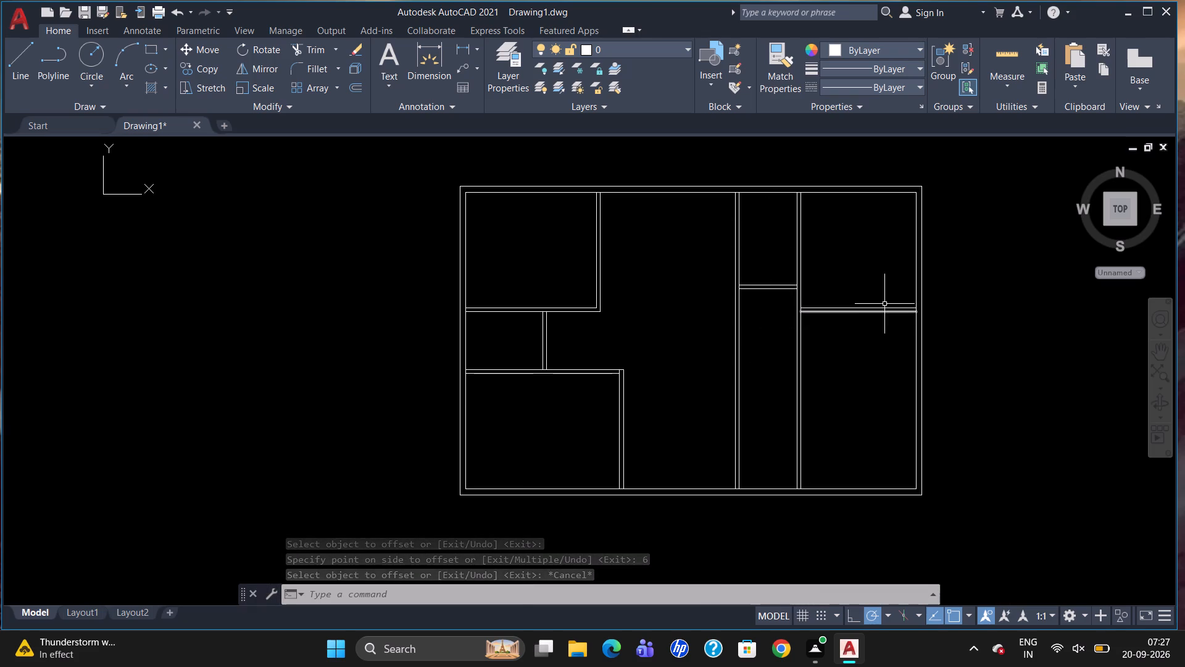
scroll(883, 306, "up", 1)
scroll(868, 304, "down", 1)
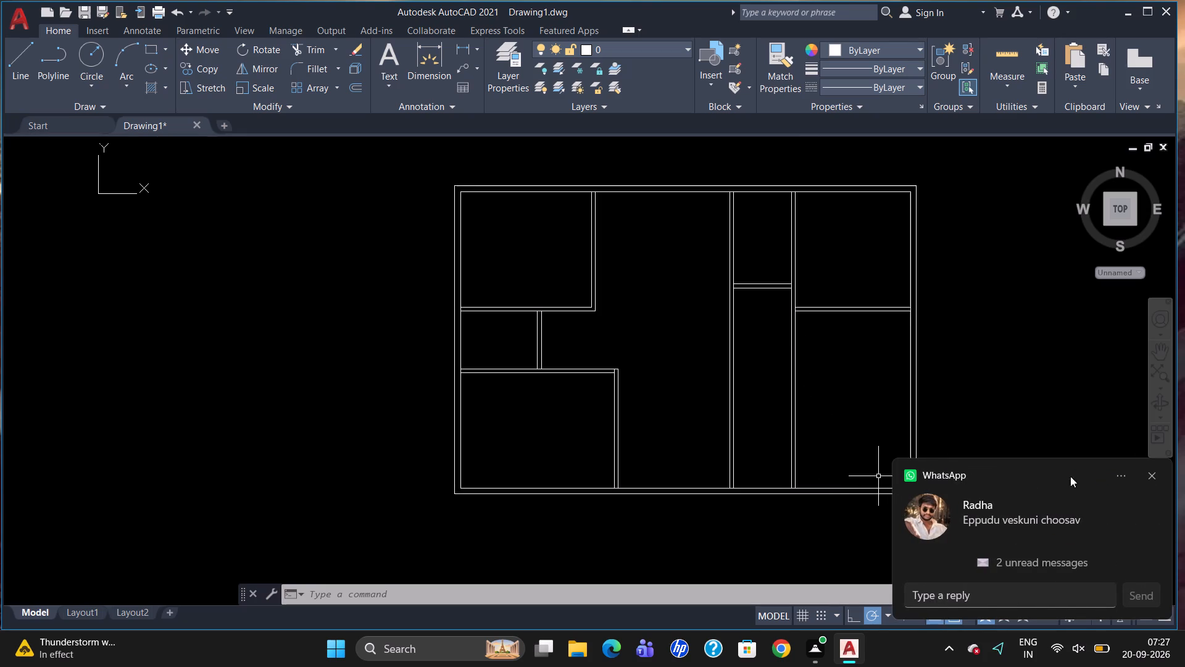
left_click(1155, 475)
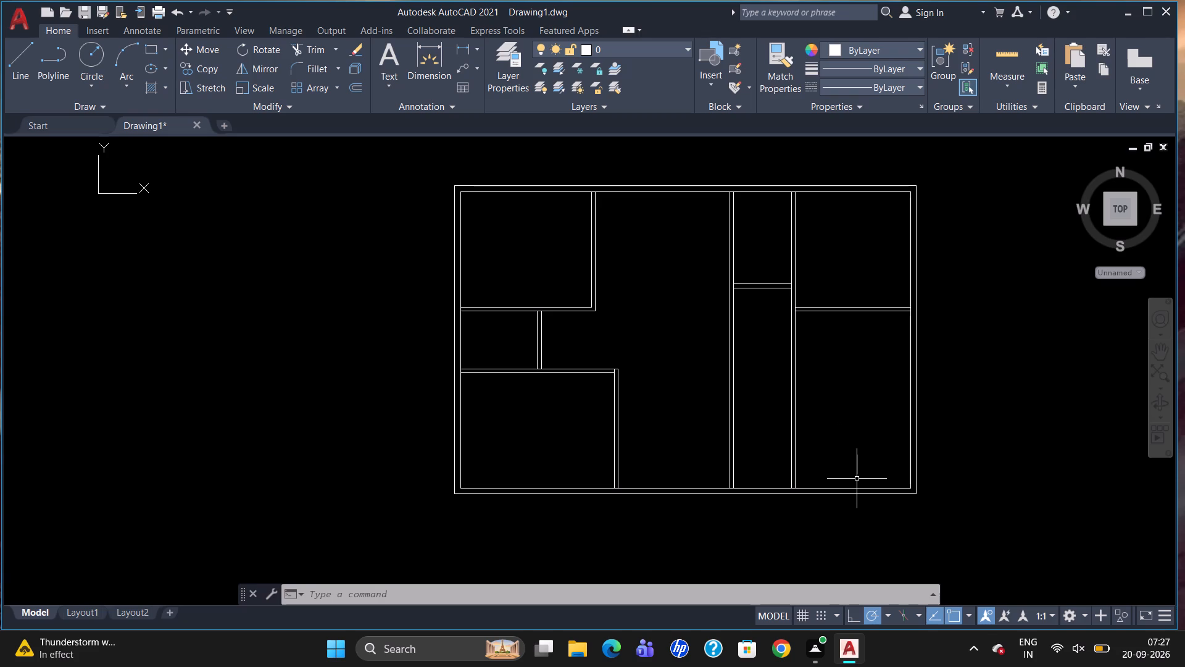
Break the south wall's inner line at the east face of the easternmost long partition.
type("BR")
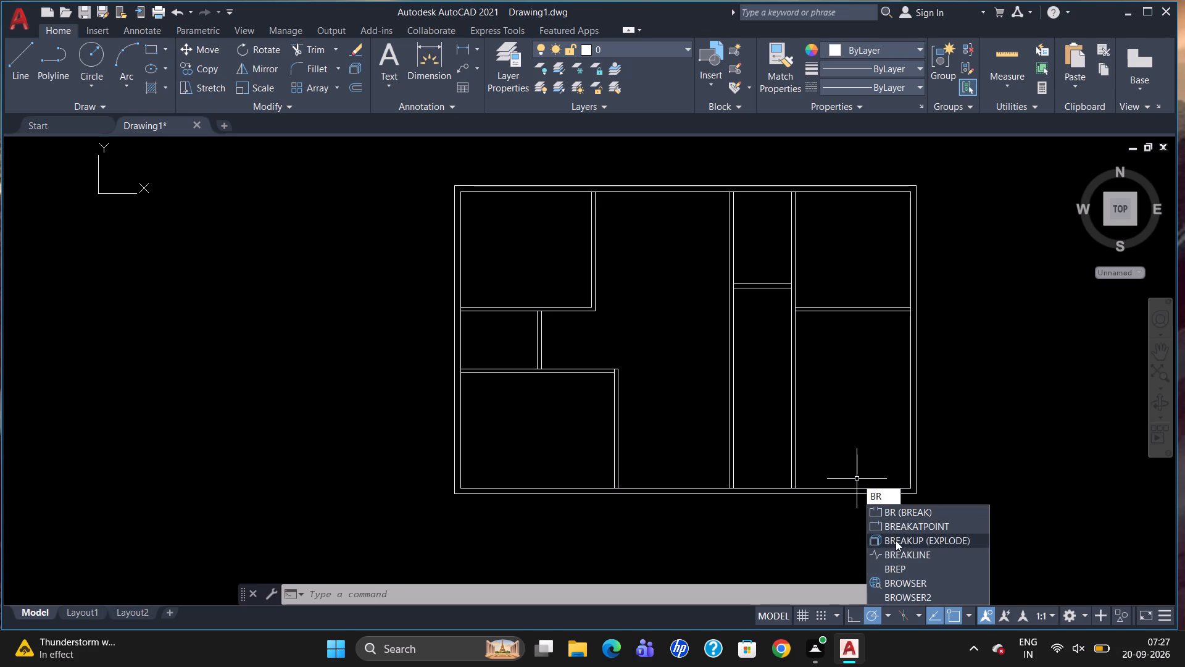
left_click(893, 521)
left_click(831, 487)
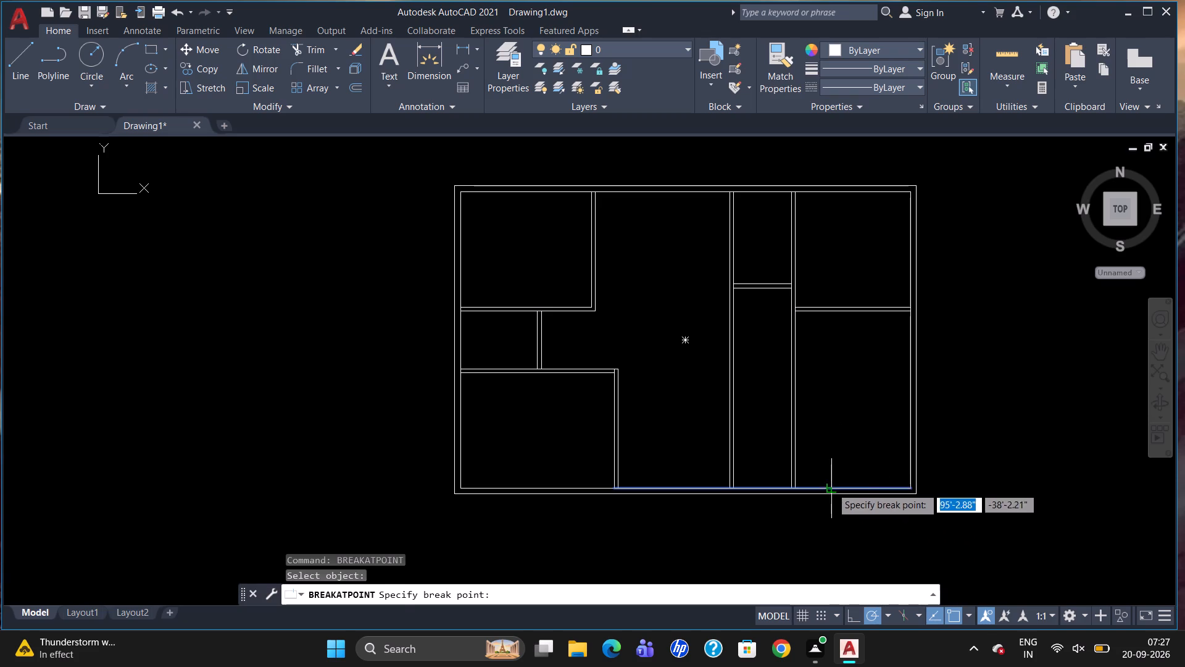
left_click_drag(799, 485, 841, 574)
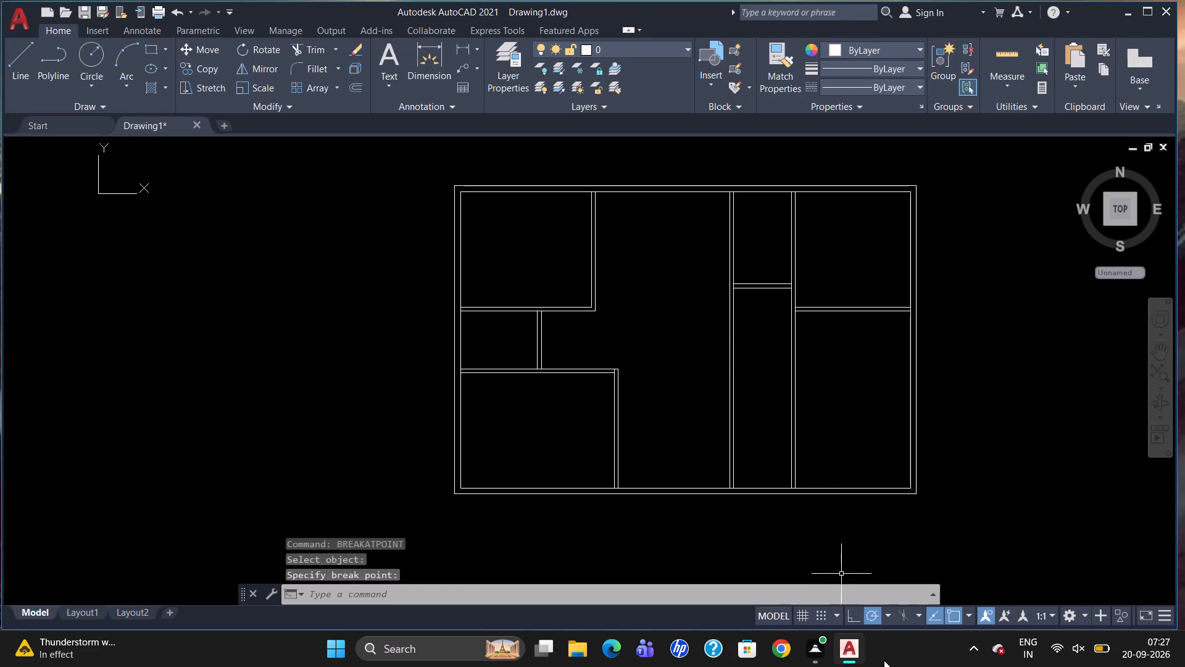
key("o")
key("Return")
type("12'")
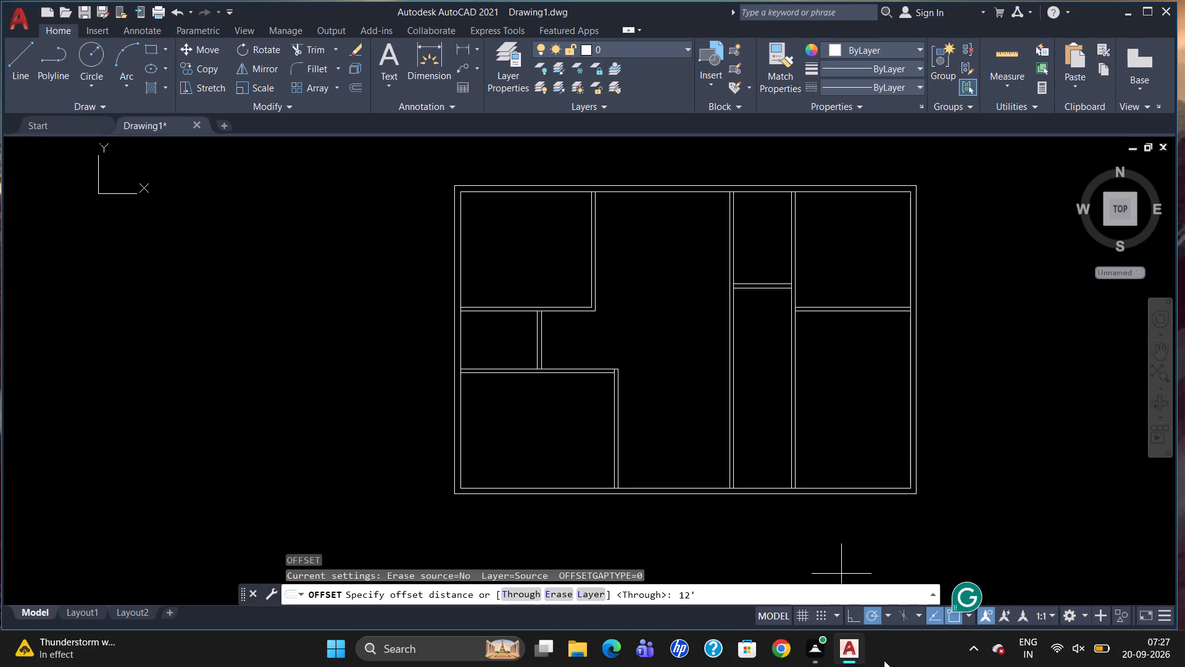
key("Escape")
Starting 12' west of the southeast inner corner, draw a line 12' north and continue it east to the east wall's inner face.
key("l")
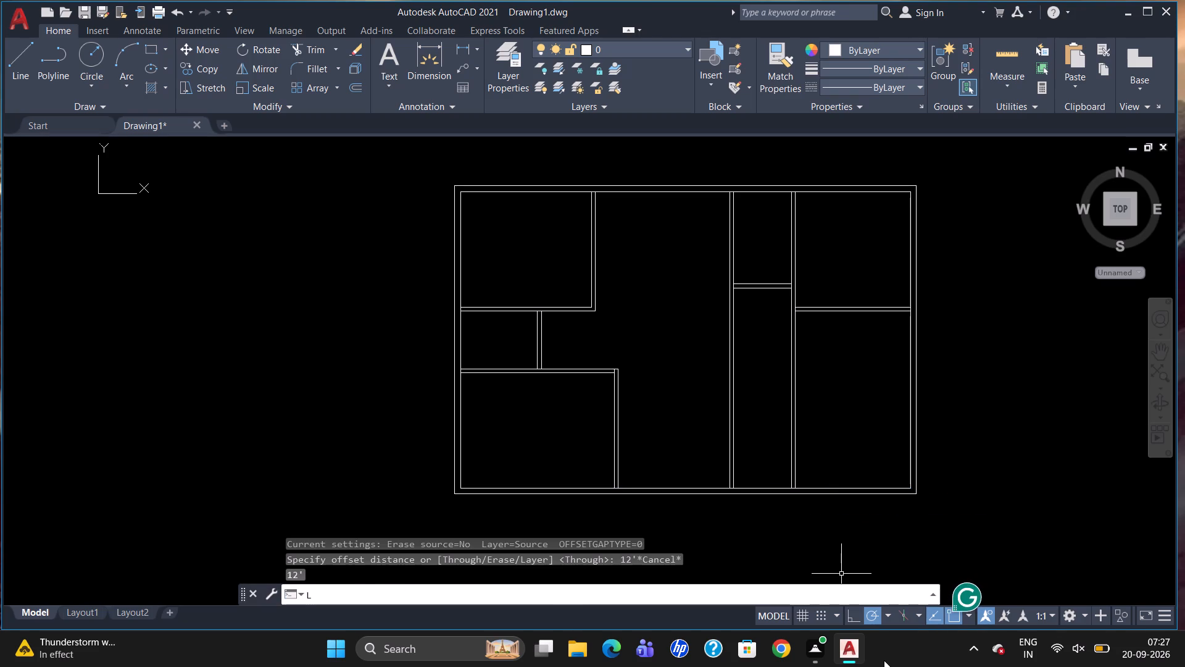
key("Return")
type("TK")
key("Return")
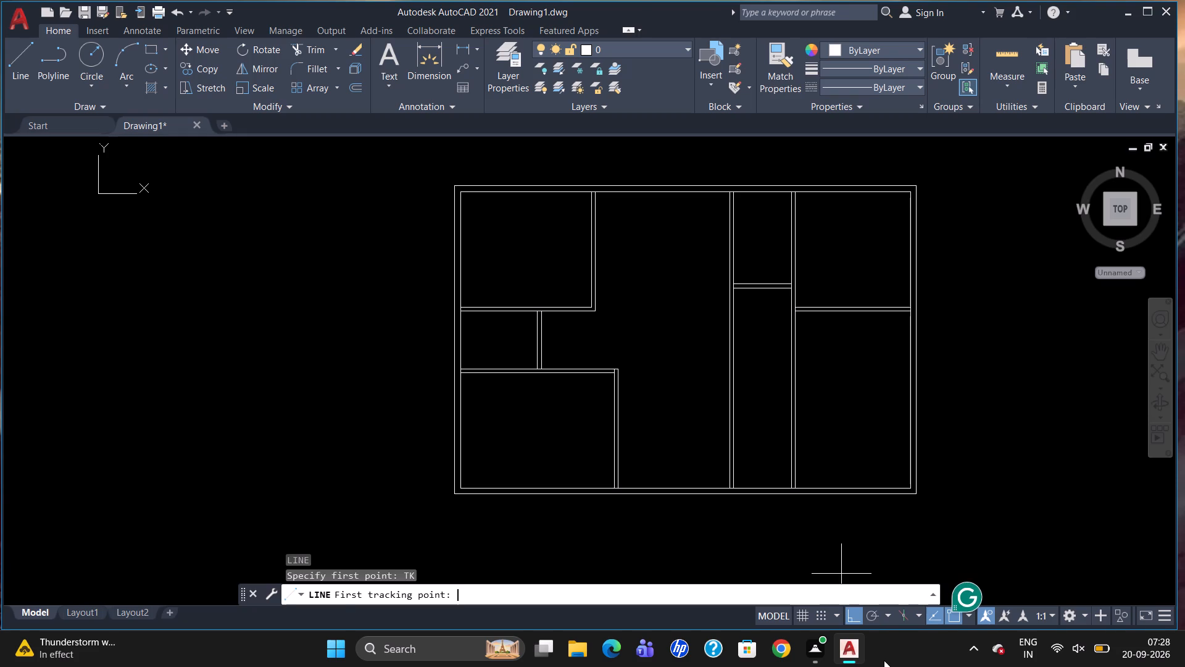
scroll(908, 482, "up", 1)
left_click(908, 489)
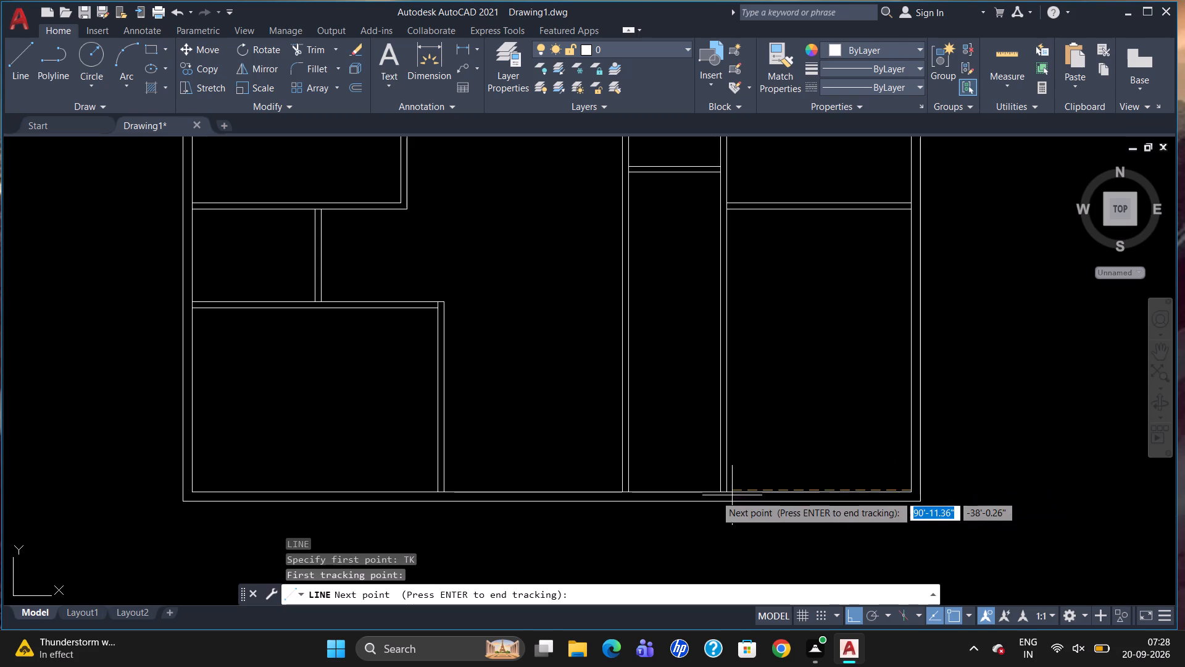
type("12'")
key("Return")
key("Return")
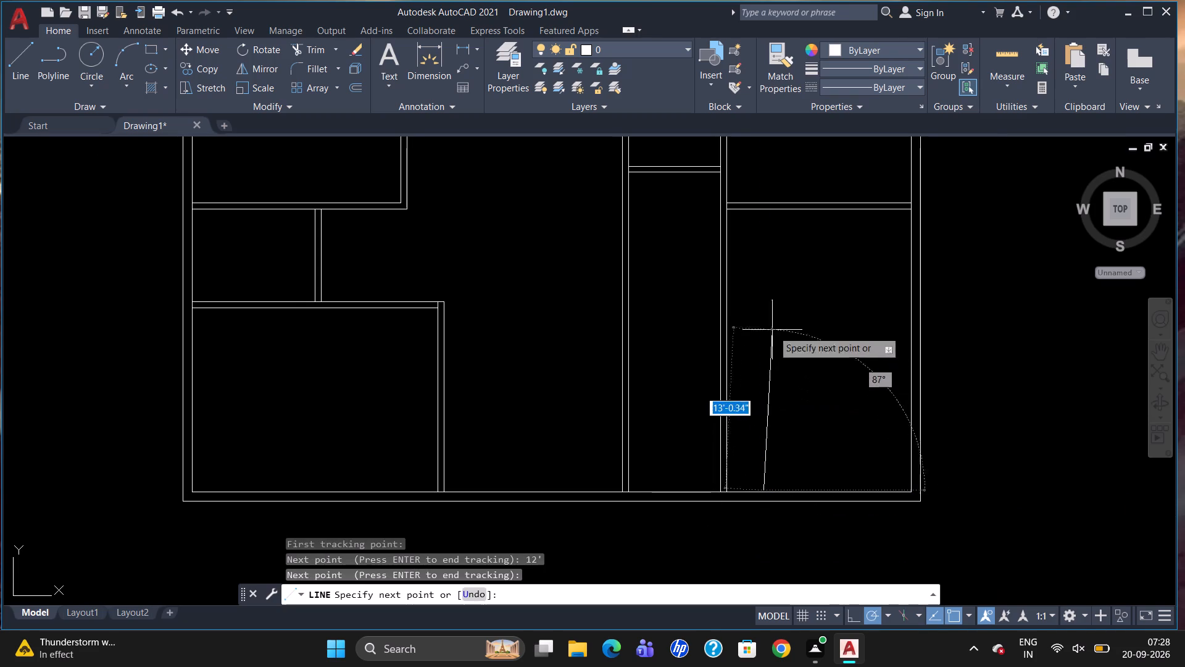
type("12")
key("apostrophe")
key("Return")
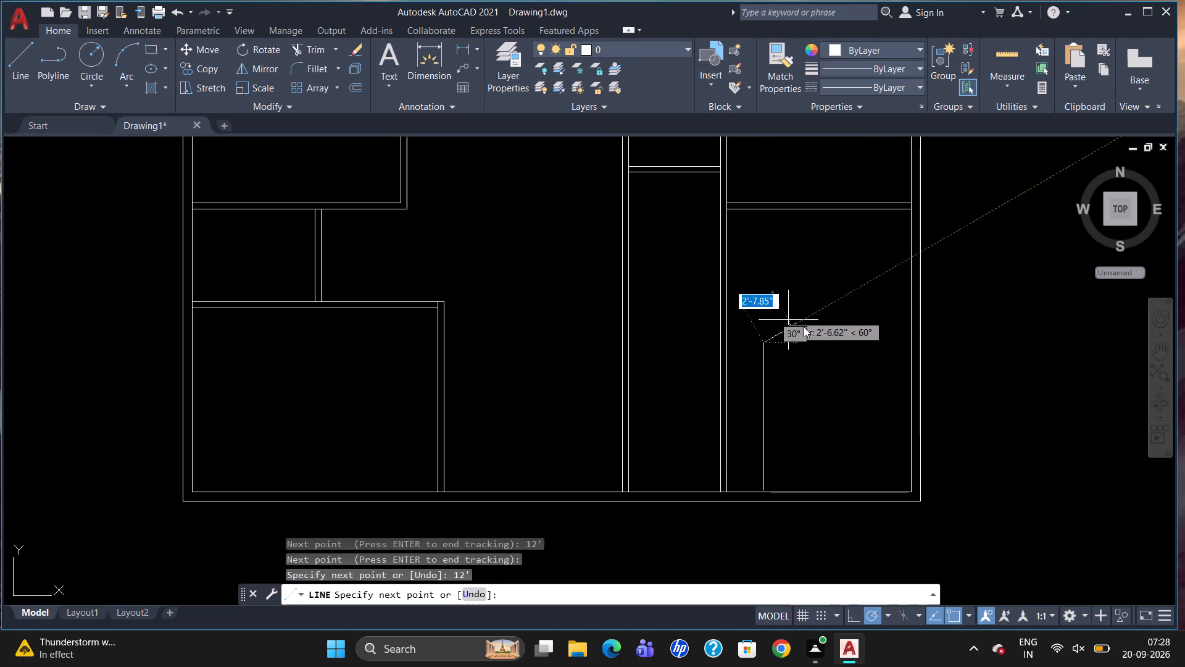
left_click(910, 338)
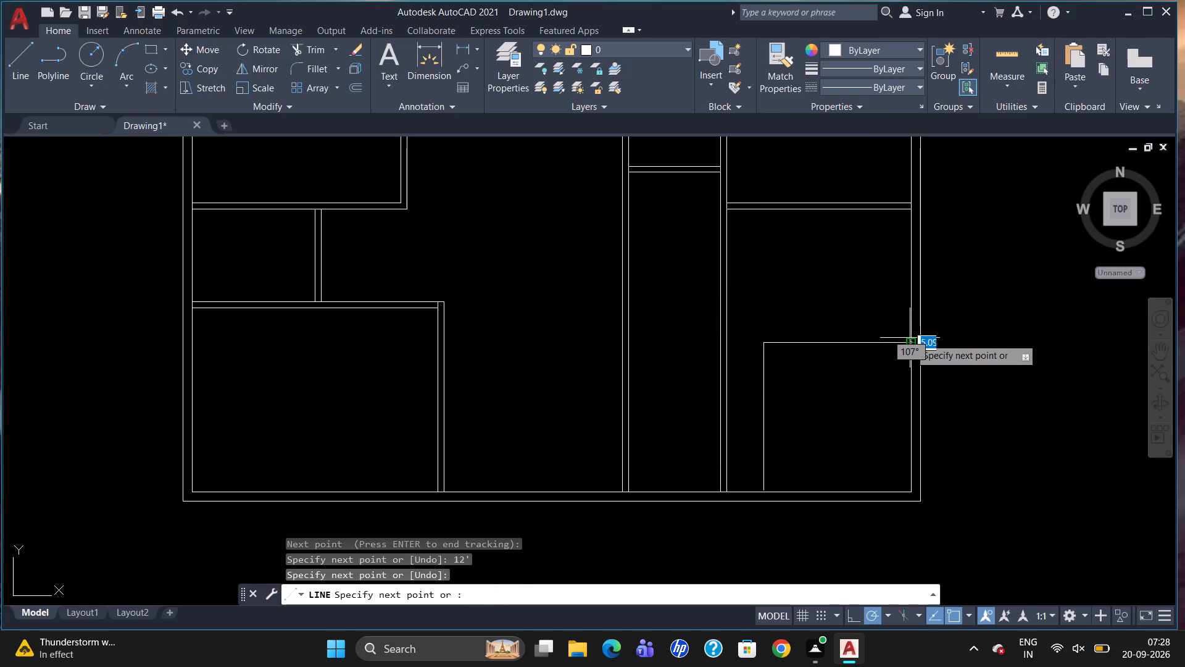
key("Escape")
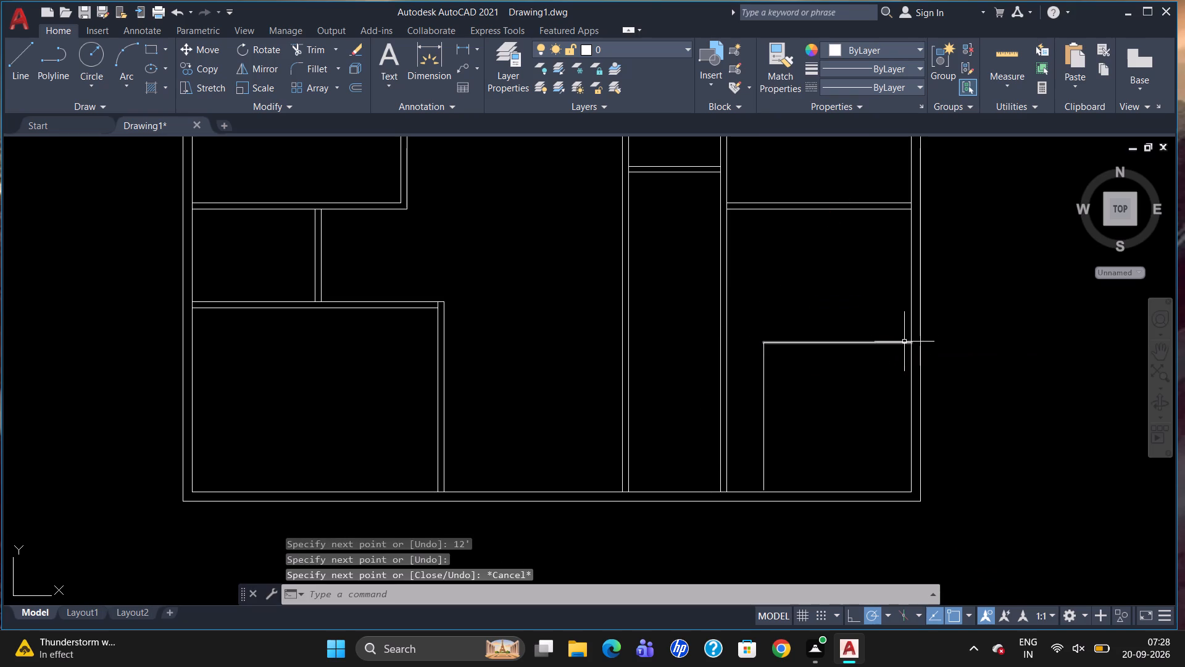
Extend the southeast room's west line down to the south wall's inner line.
scroll(791, 516, "up", 2)
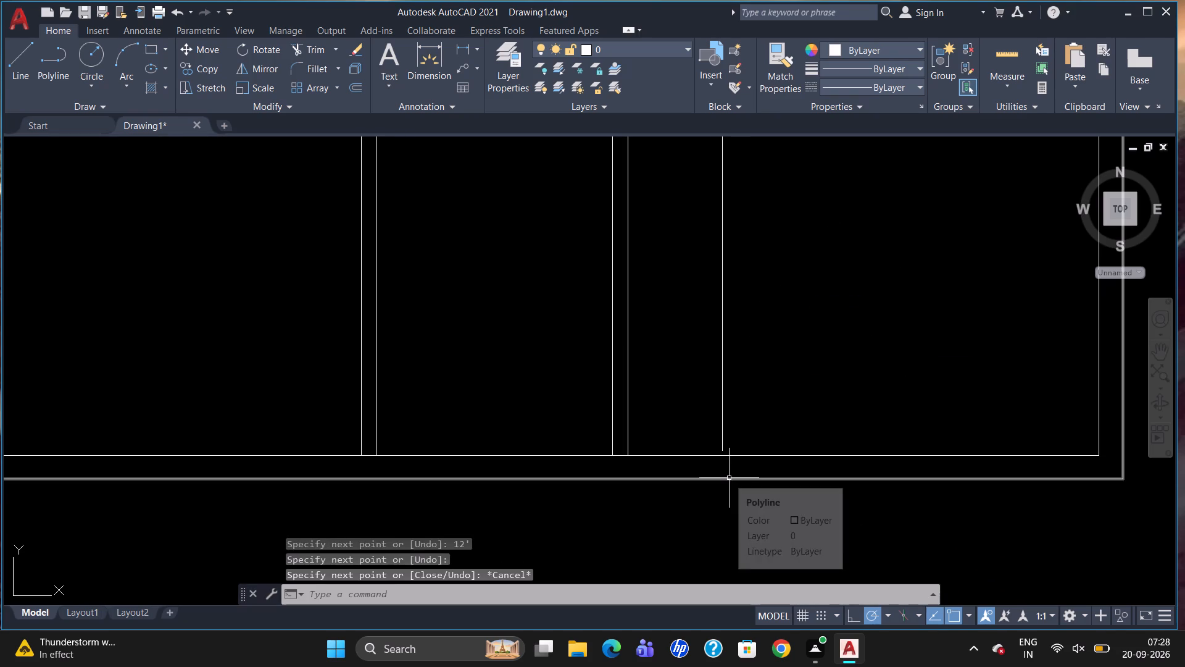
type("EX")
key("Return")
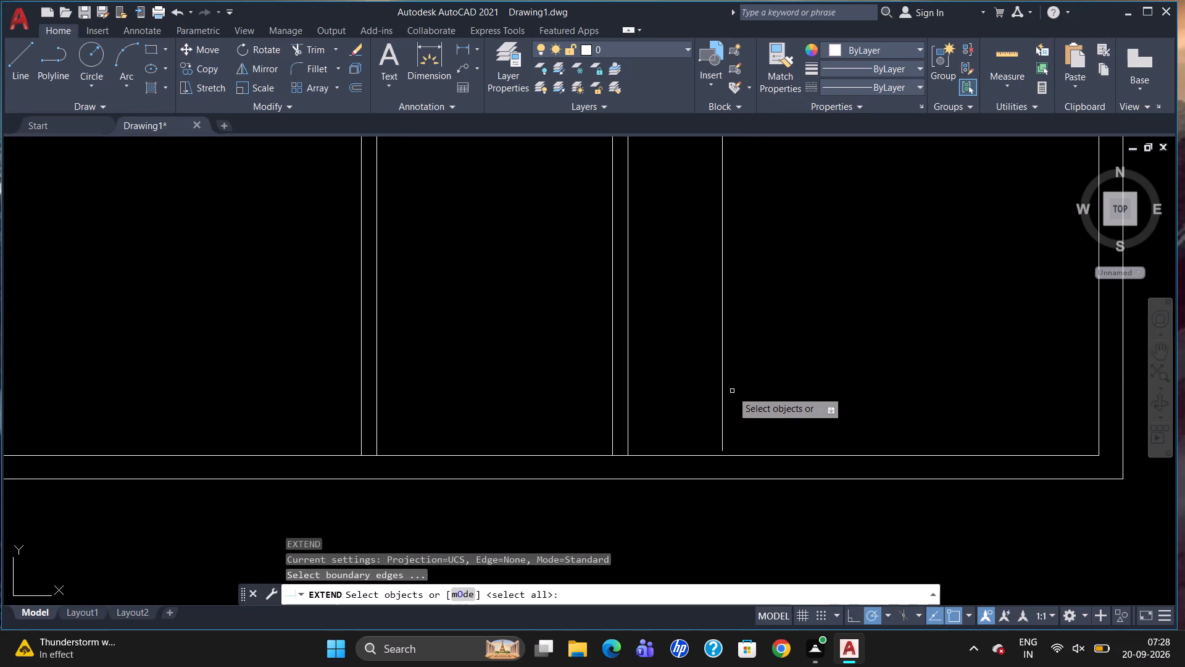
left_click(733, 456)
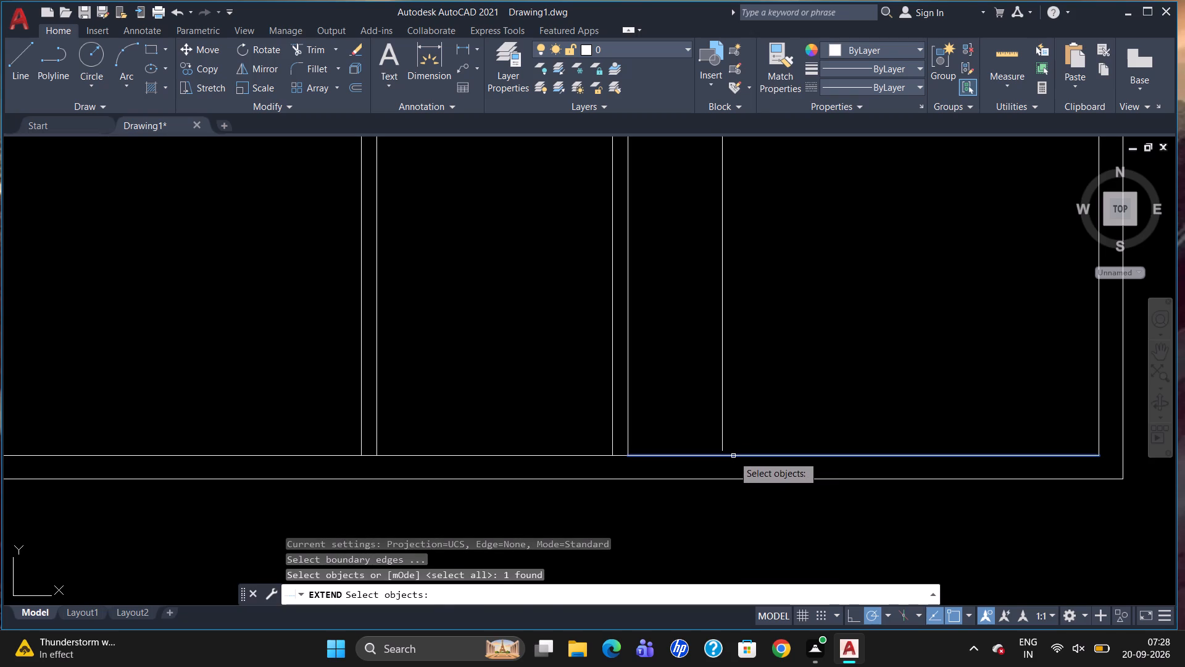
key("Return")
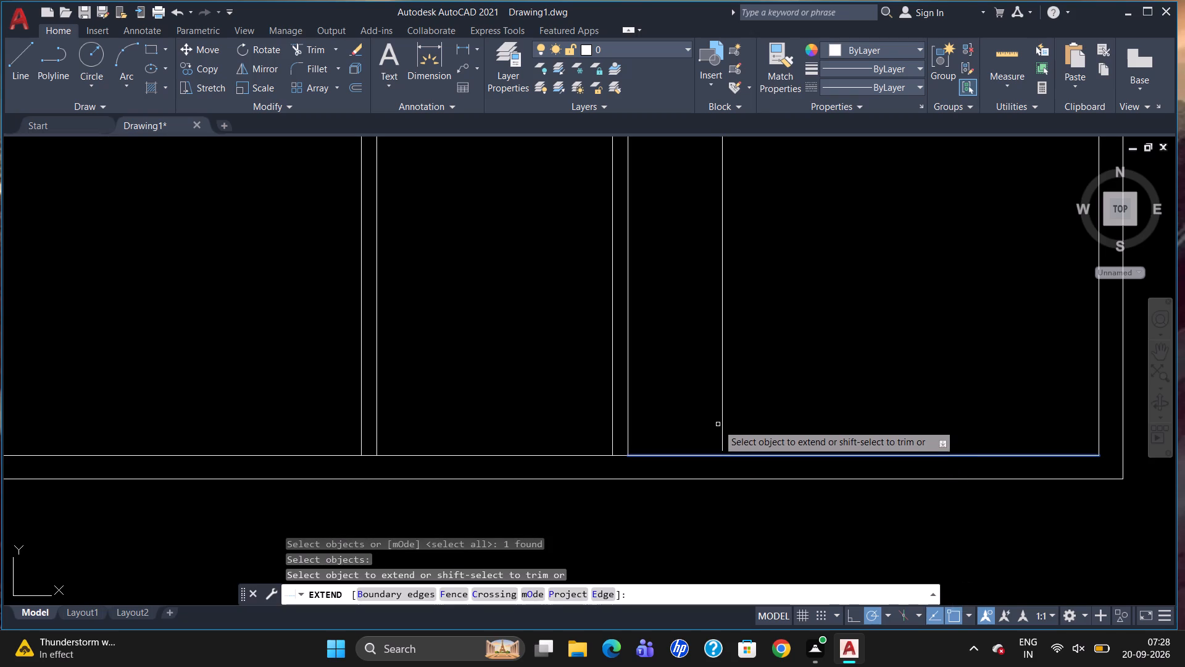
left_click(721, 425)
scroll(760, 437, "down", 2)
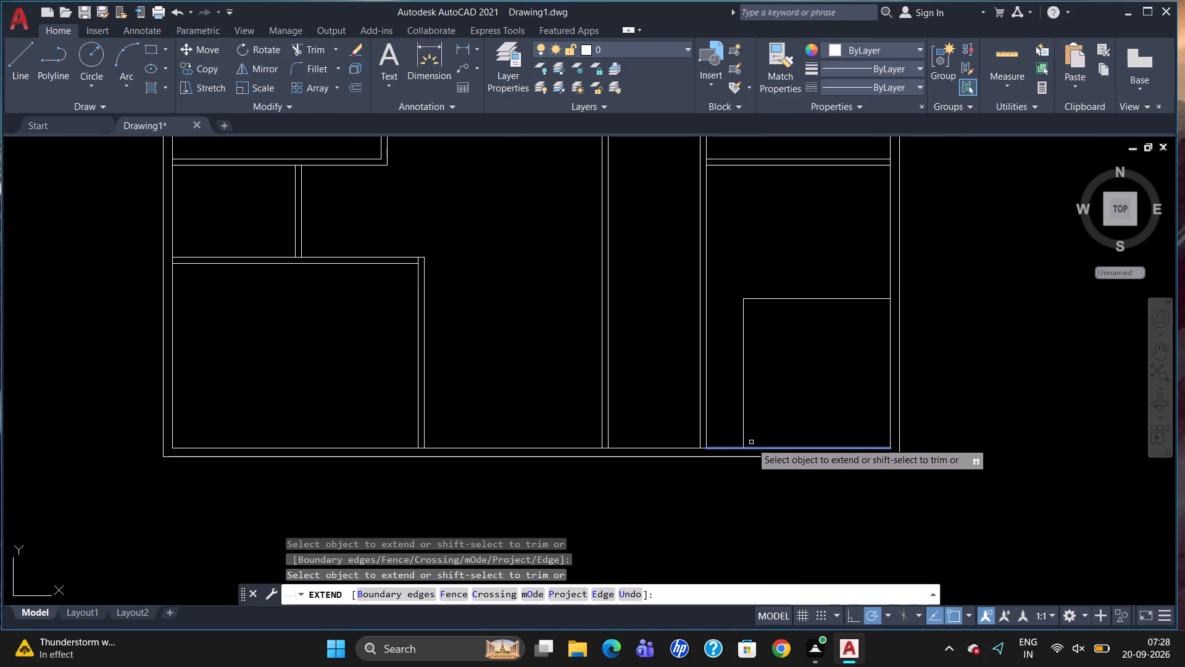
key("Escape")
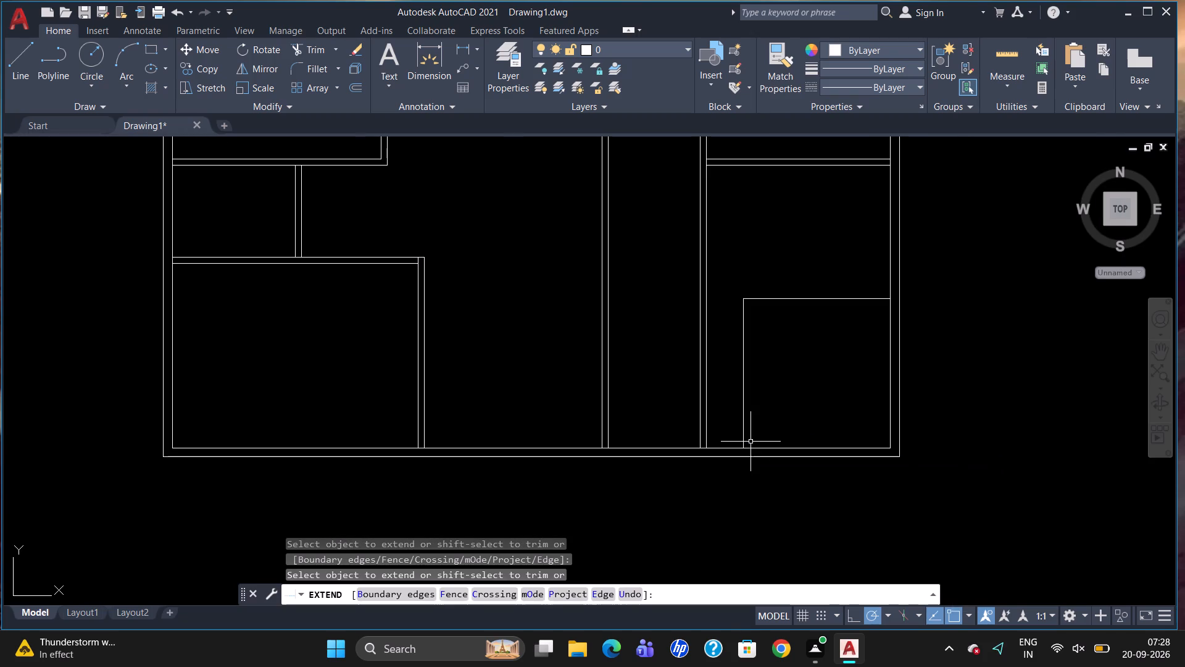
Offset the southeast room's west line 6 inches west and its north line 6 inches north.
key("o")
key("Return")
key("6")
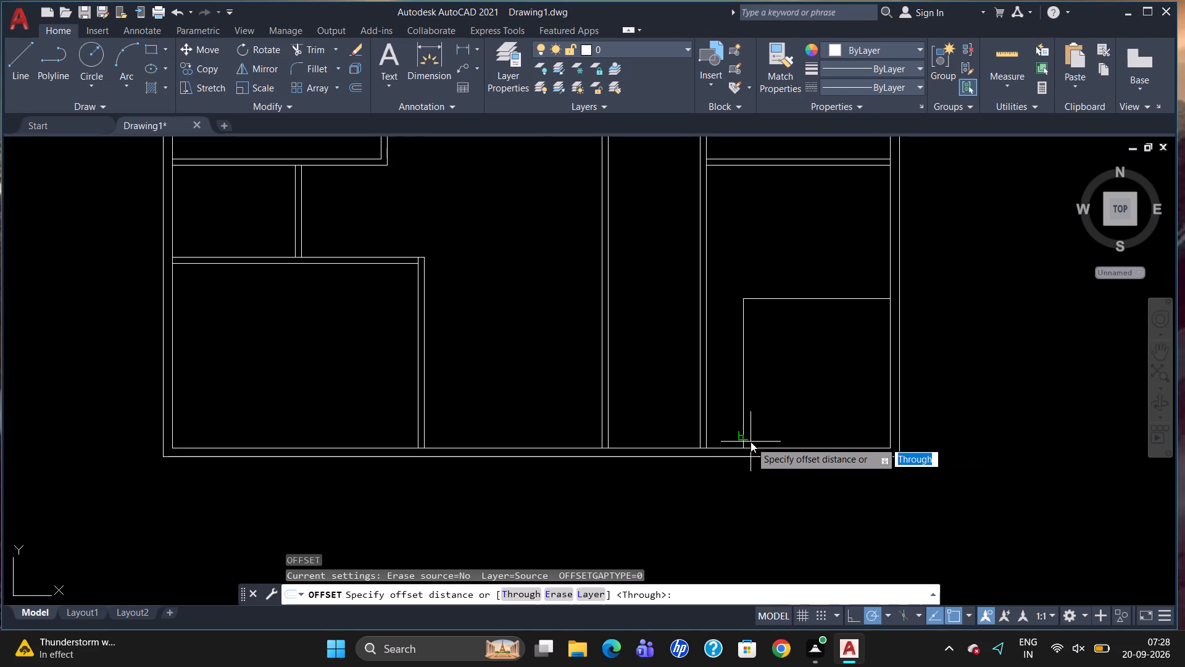
key("Return")
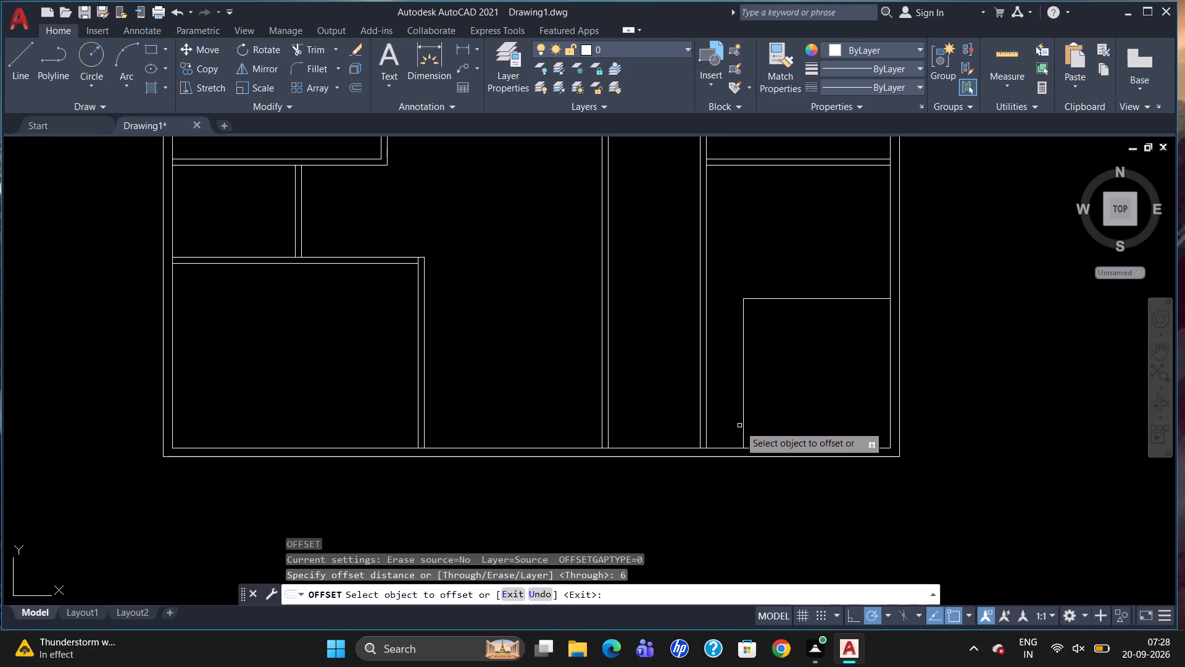
left_click_drag(742, 420, 731, 429)
left_click_drag(723, 432, 725, 427)
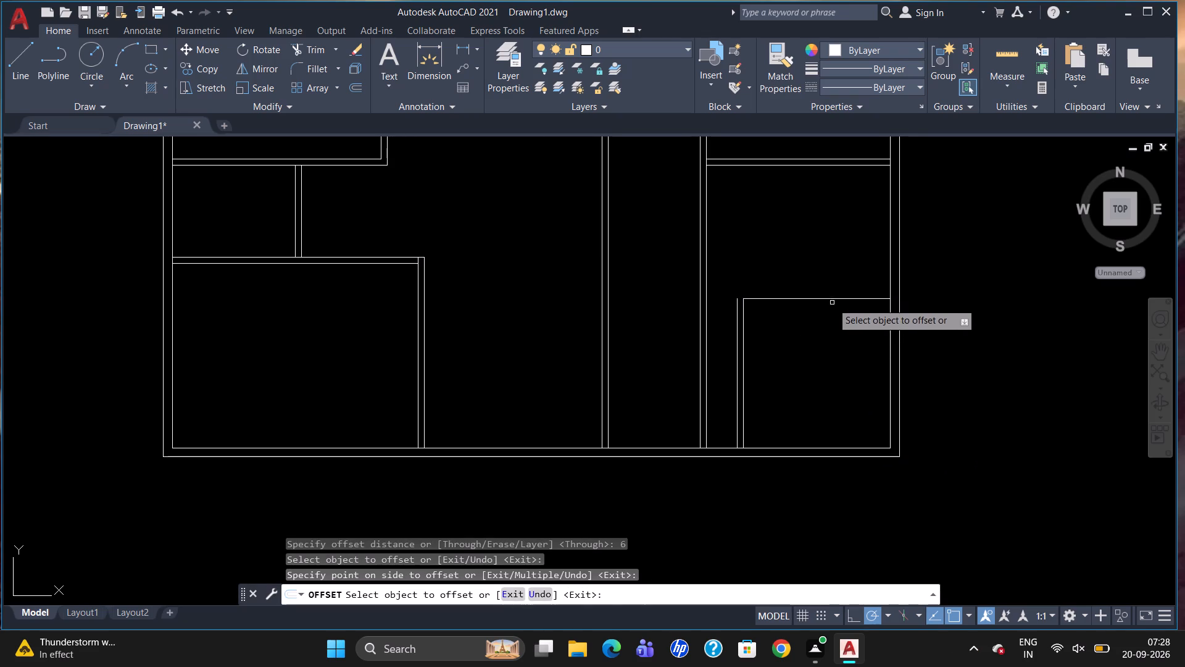
left_click(831, 300)
left_click_drag(832, 279, 832, 301)
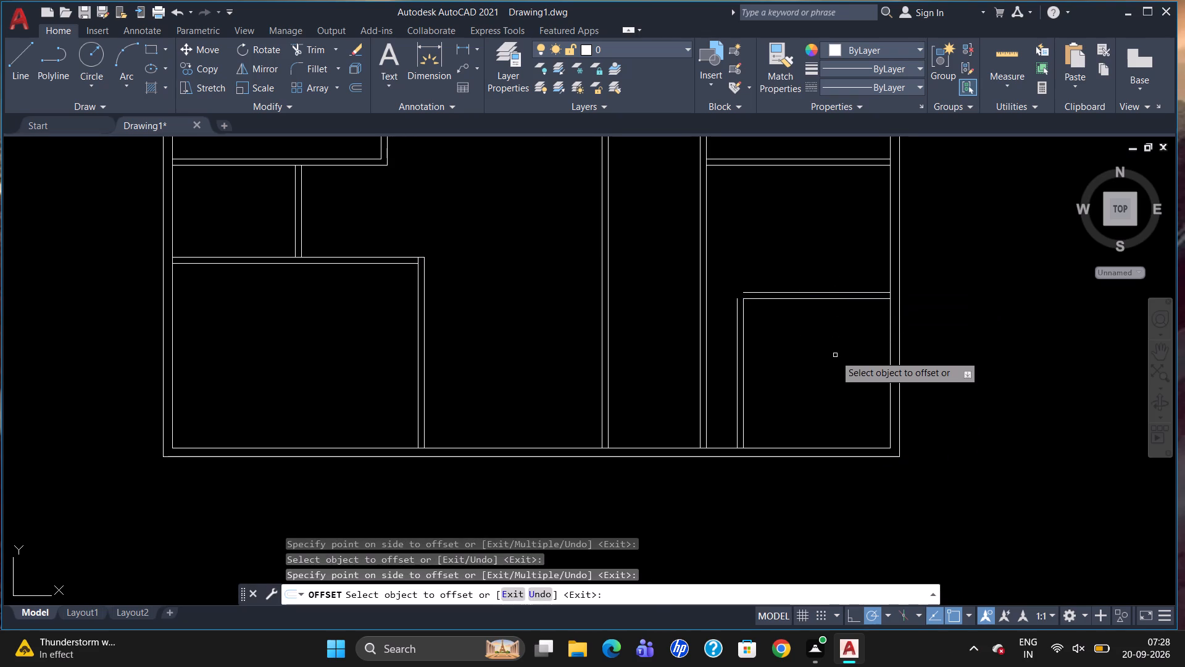
key("Escape")
Draw a short line north from the top of the southeast room's outer west line, past the level of the outer north line.
key("l")
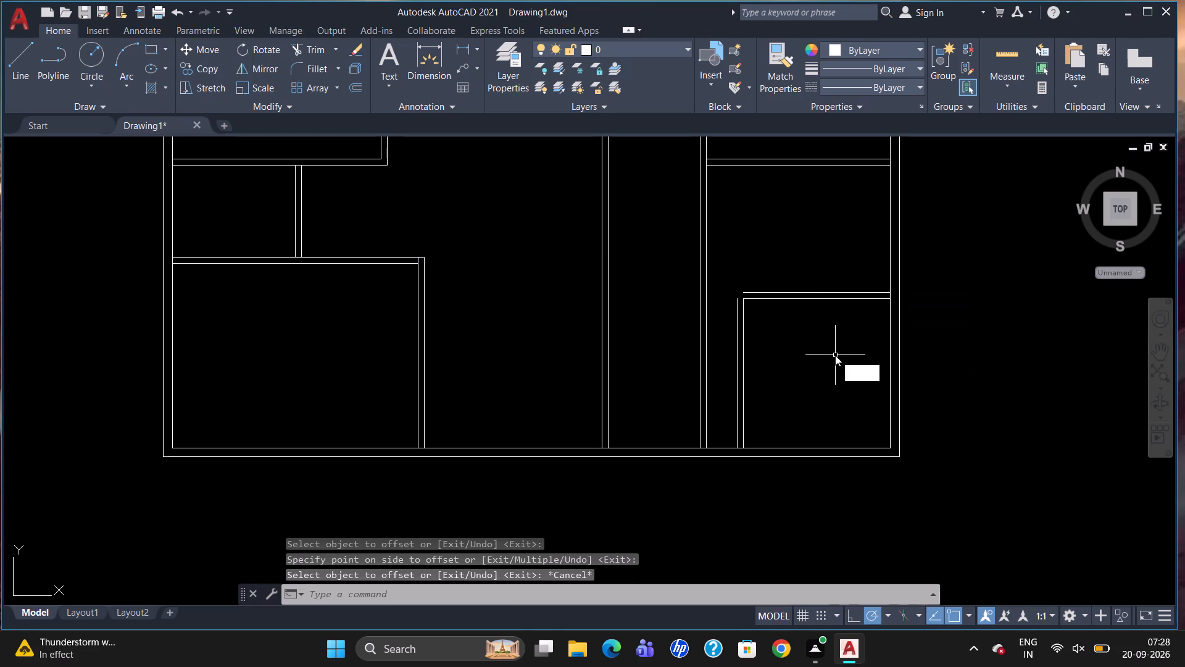
key("Return")
scroll(794, 335, "up", 2)
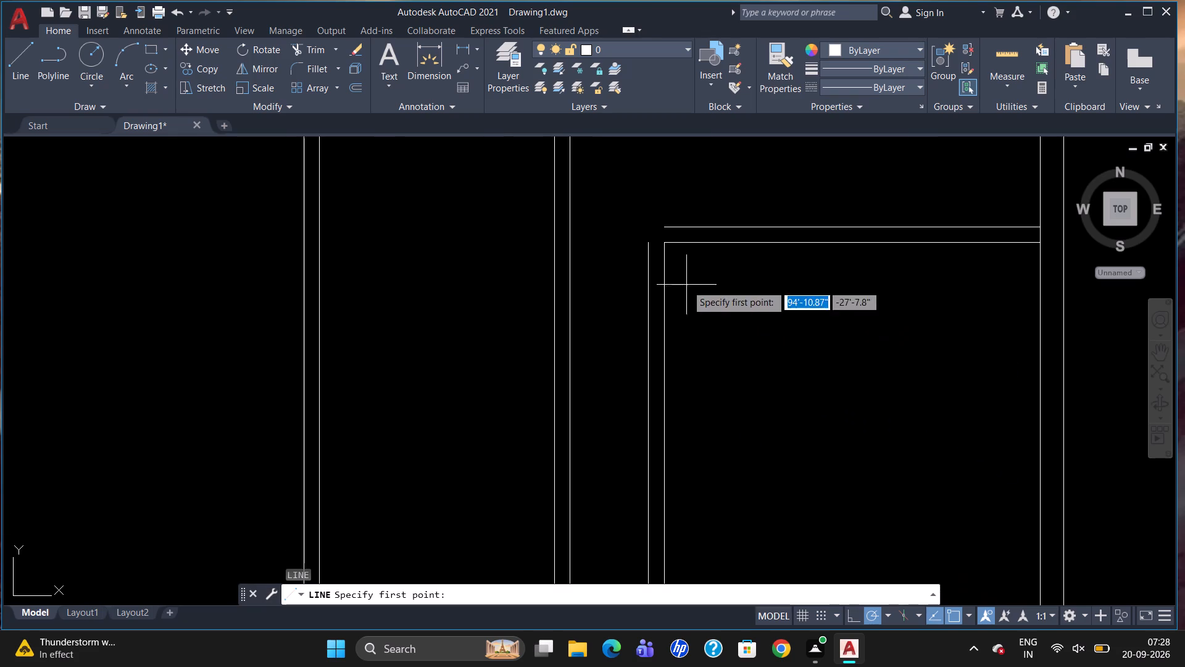
left_click(648, 240)
left_click(644, 203)
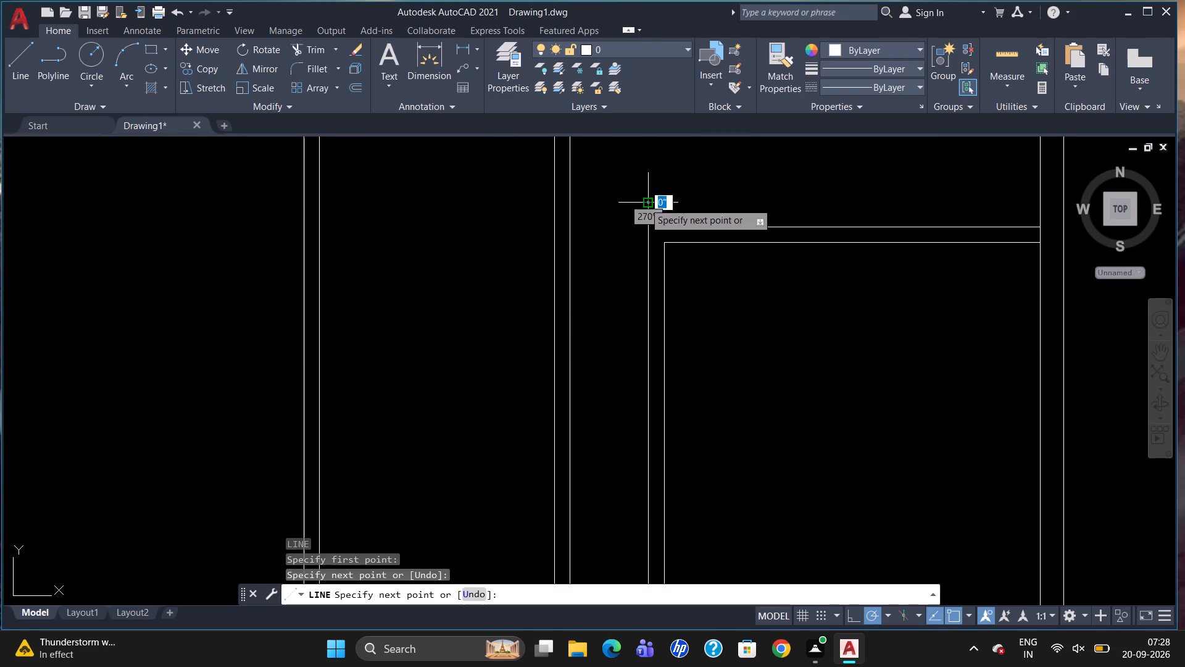
key("Escape")
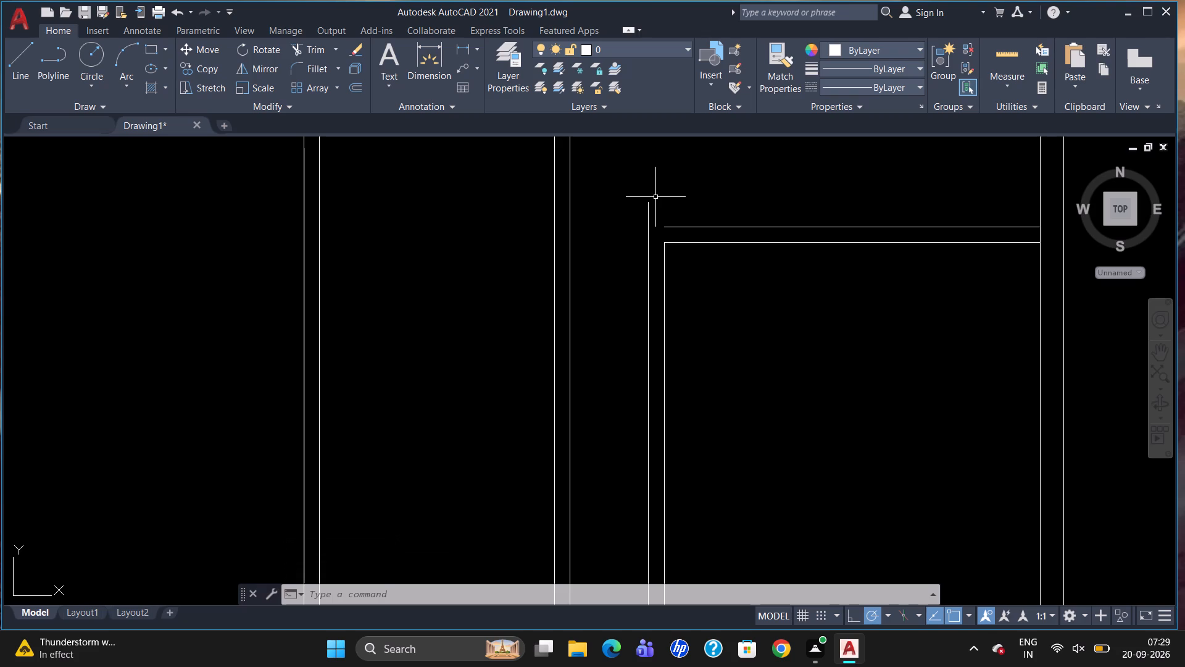
Extend the southeast room's outer north line west to the short vertical line.
type("EX")
key("Return")
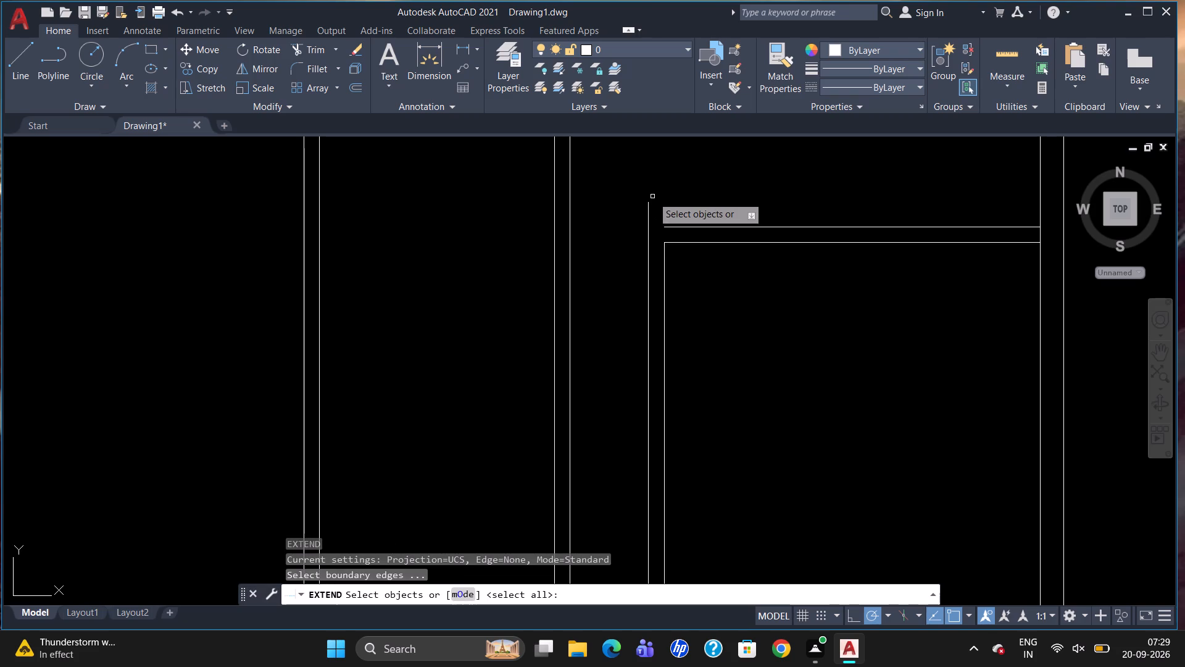
left_click(649, 223)
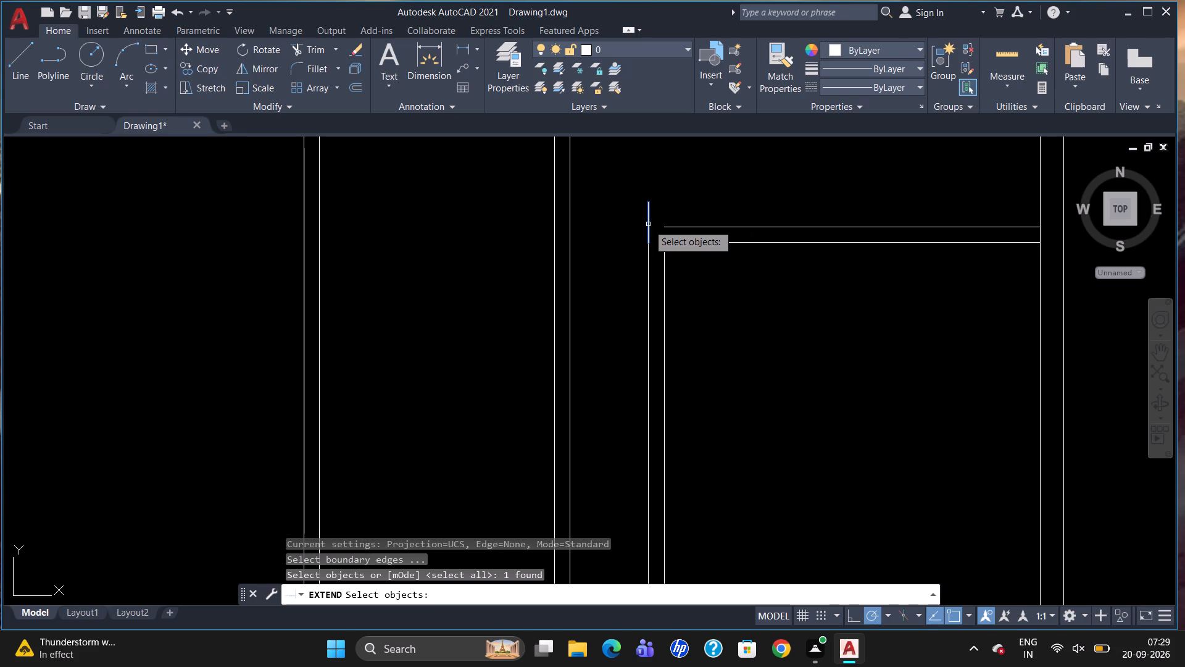
key("Return")
left_click(692, 225)
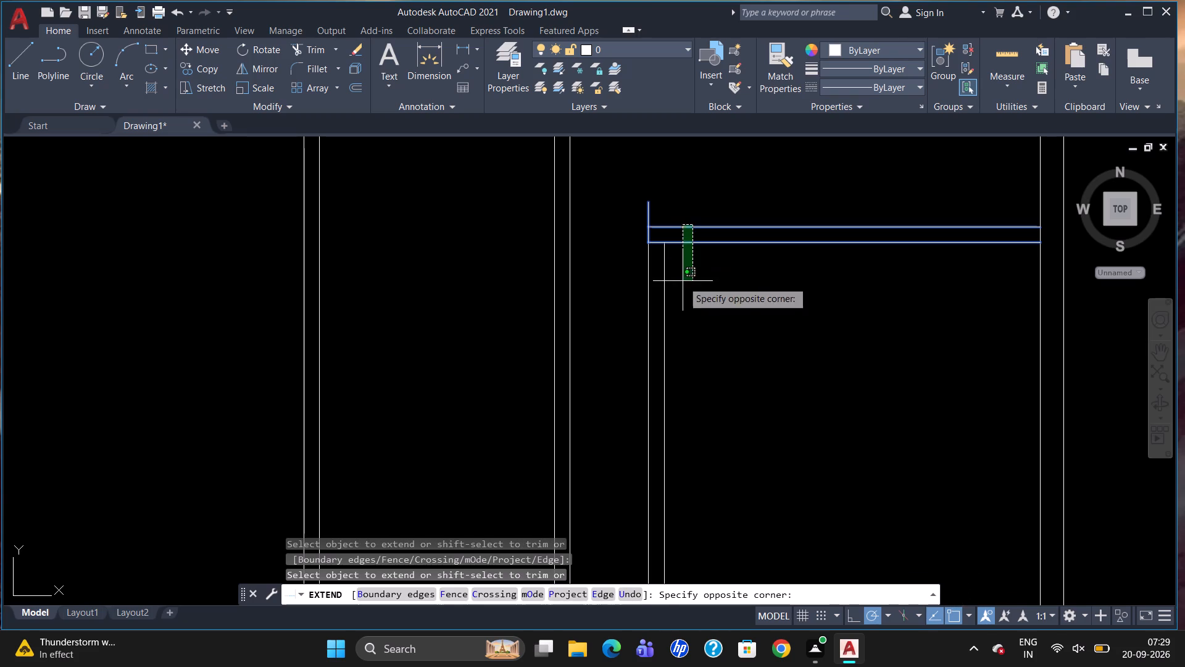
left_click(699, 219)
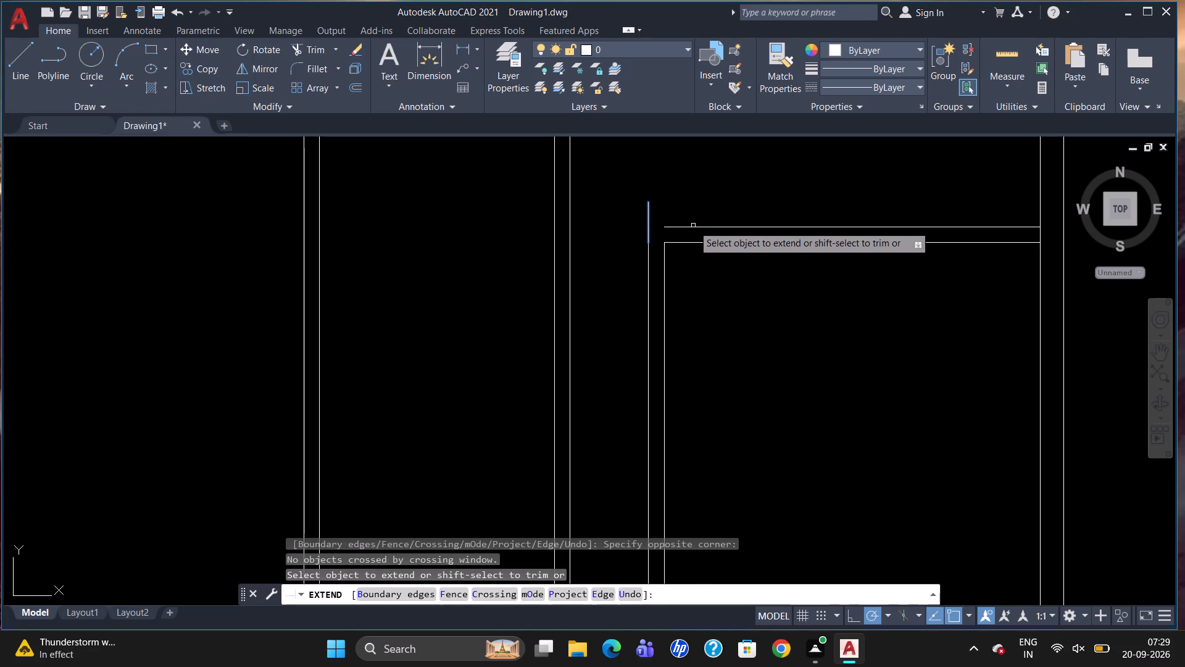
left_click(692, 229)
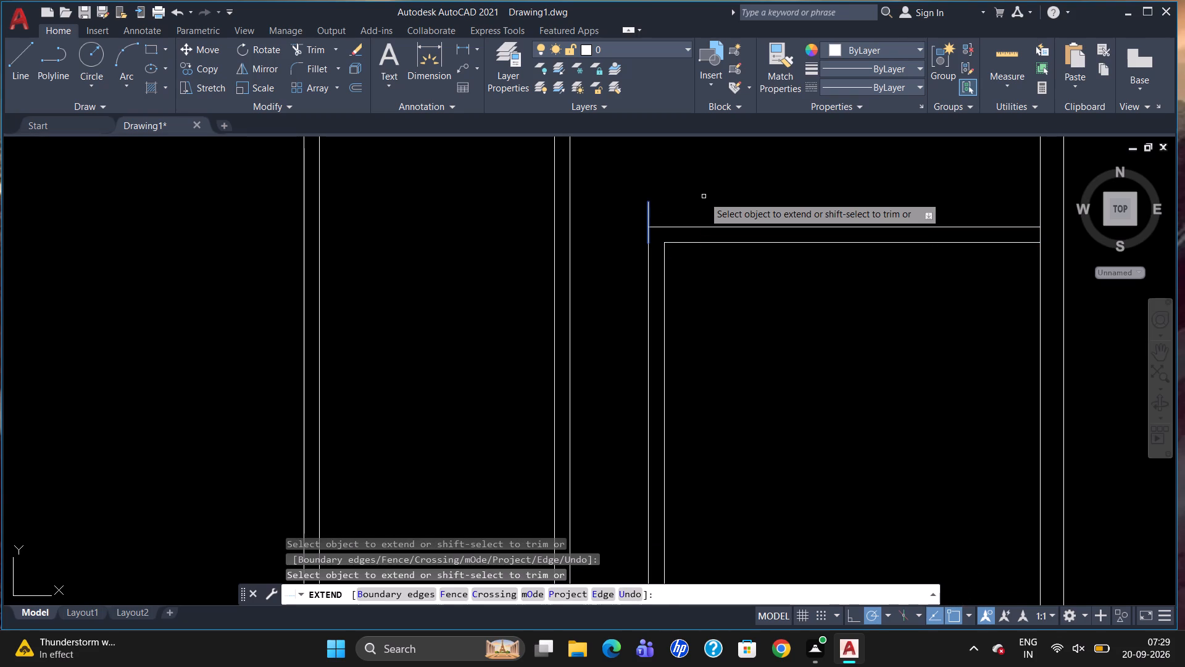
key("Escape")
Trim the short vertical line's overhang above the southeast room's outer north line.
type("TR")
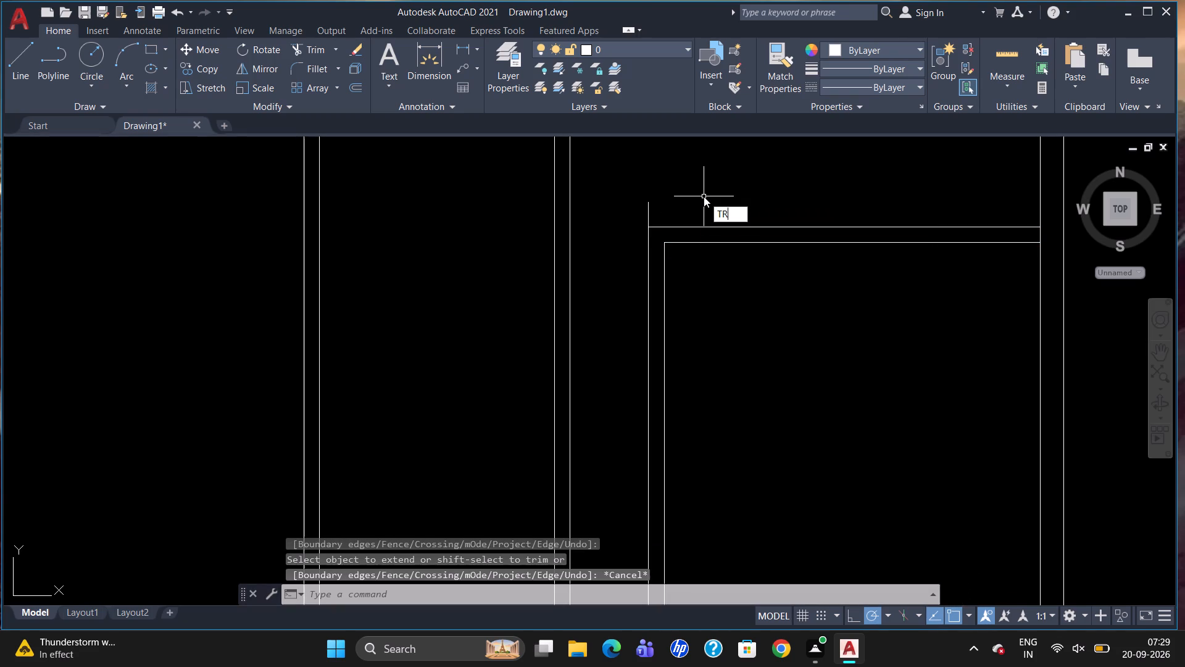
key("Return")
key("Return")
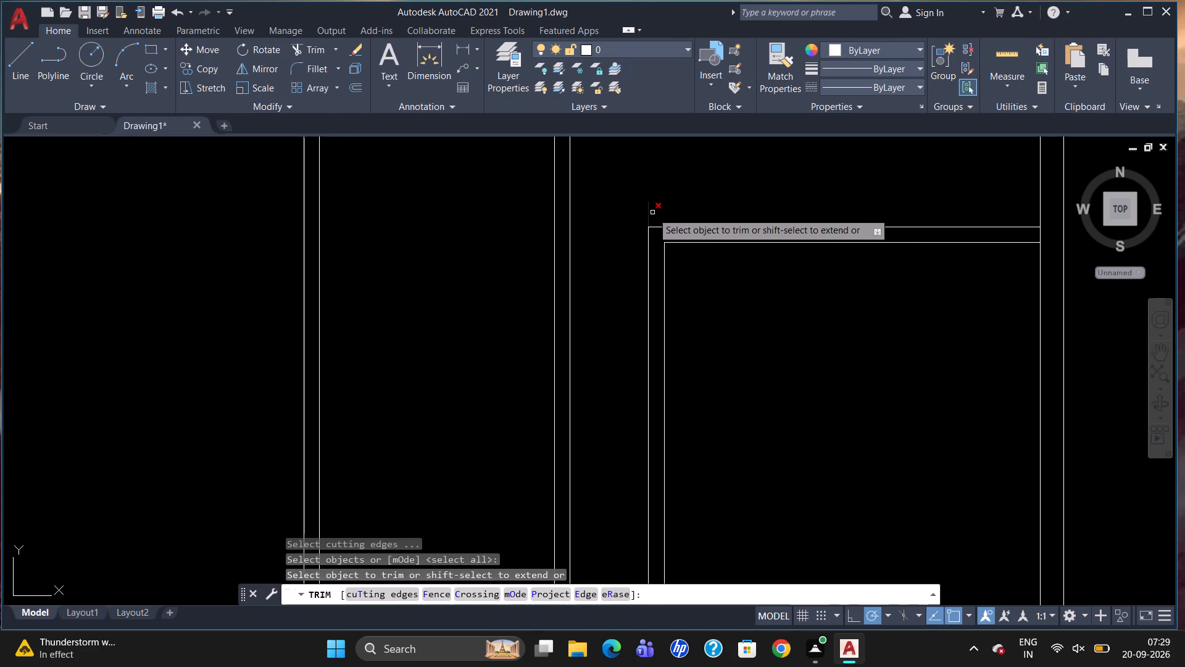
left_click(654, 212)
left_click(647, 214)
Trim the easternmost long partition's east face line south of the northeast room's cross partition.
scroll(676, 225, "down", 4)
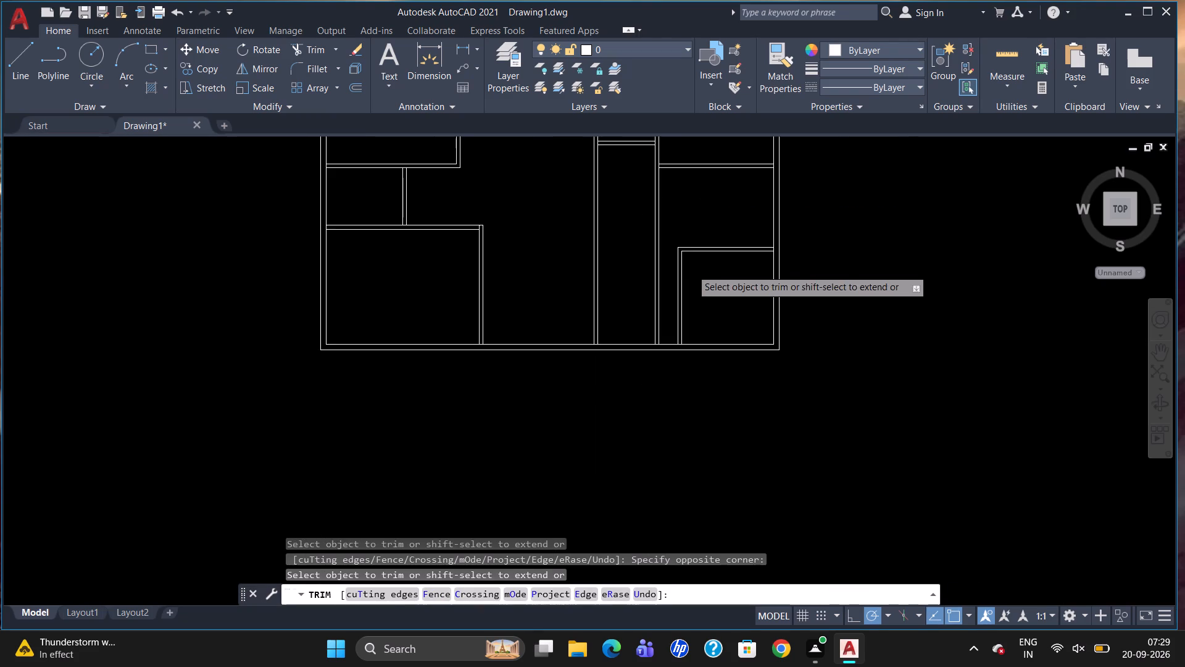
scroll(645, 216, "up", 3)
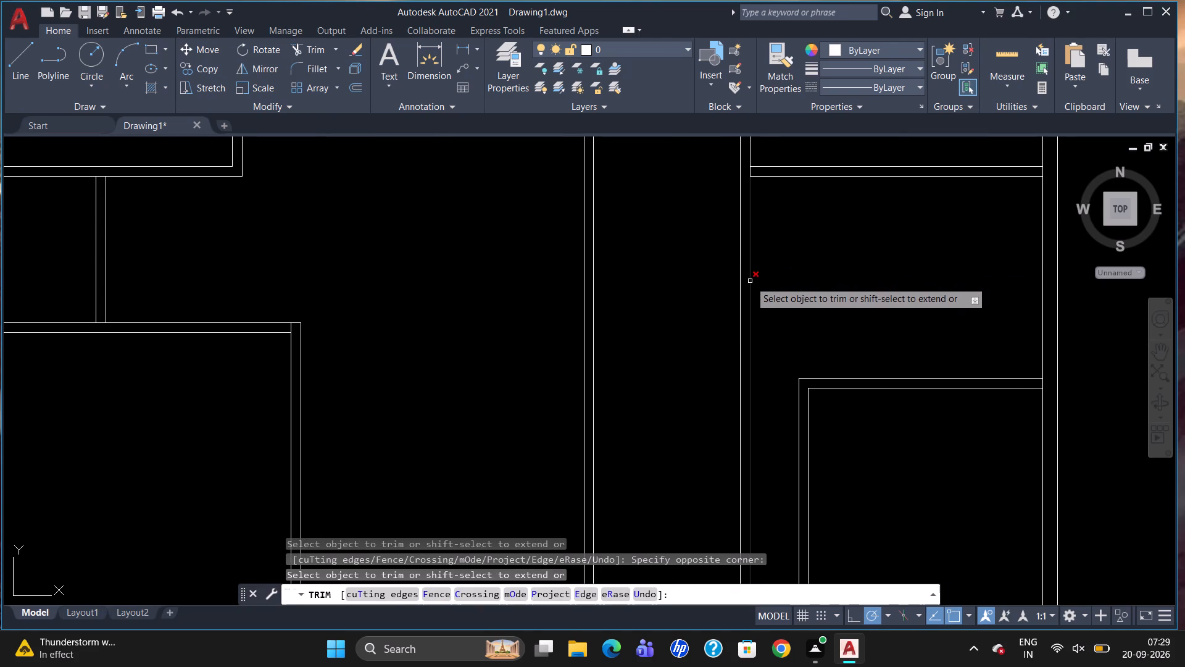
left_click(750, 280)
key("Escape")
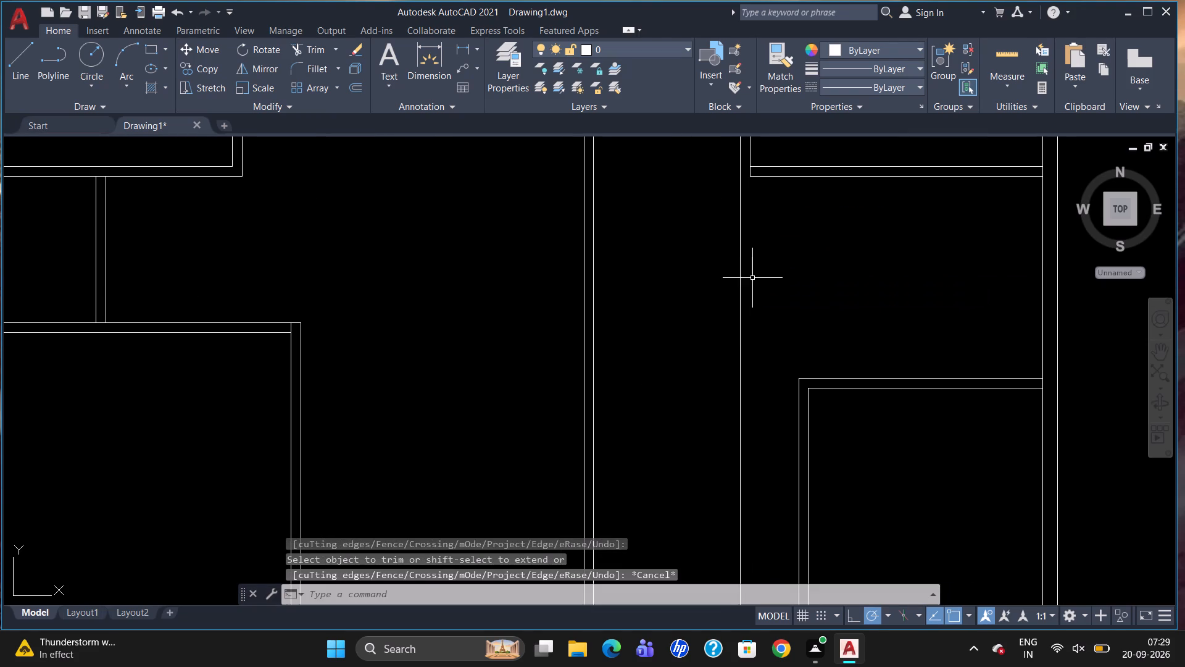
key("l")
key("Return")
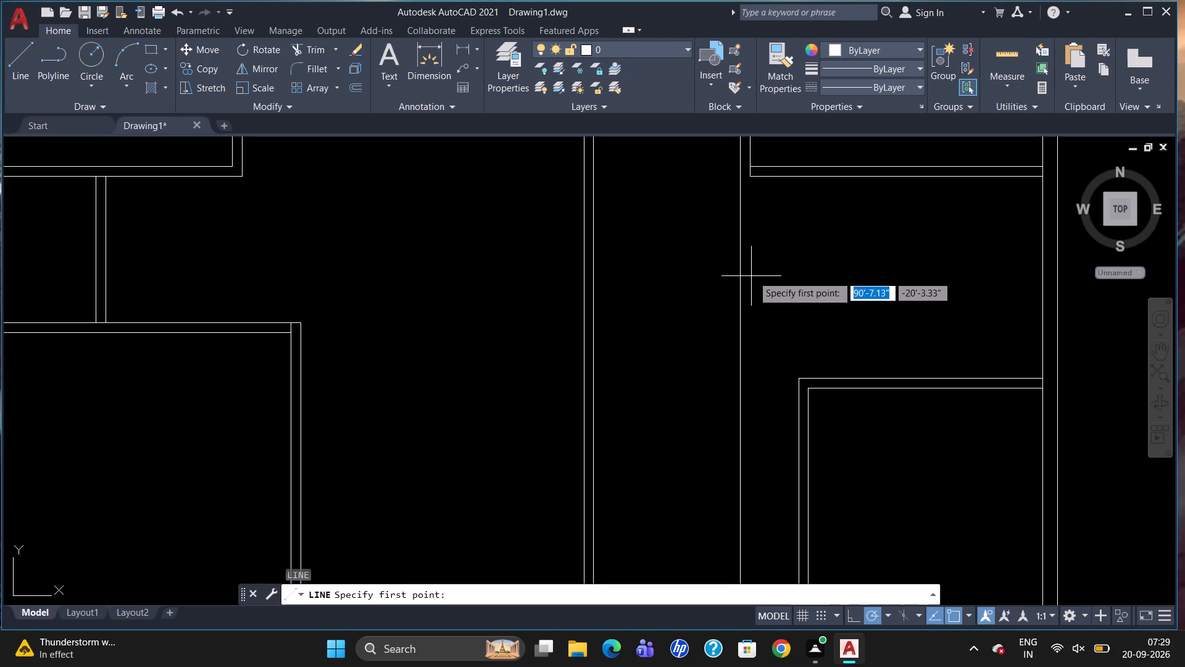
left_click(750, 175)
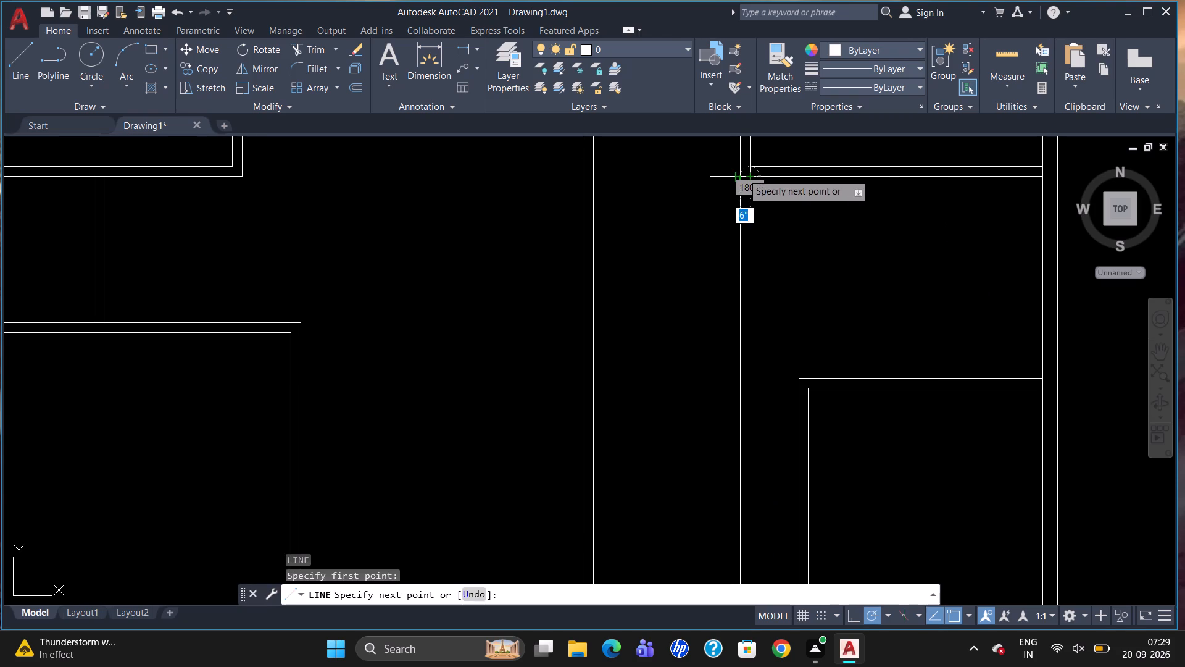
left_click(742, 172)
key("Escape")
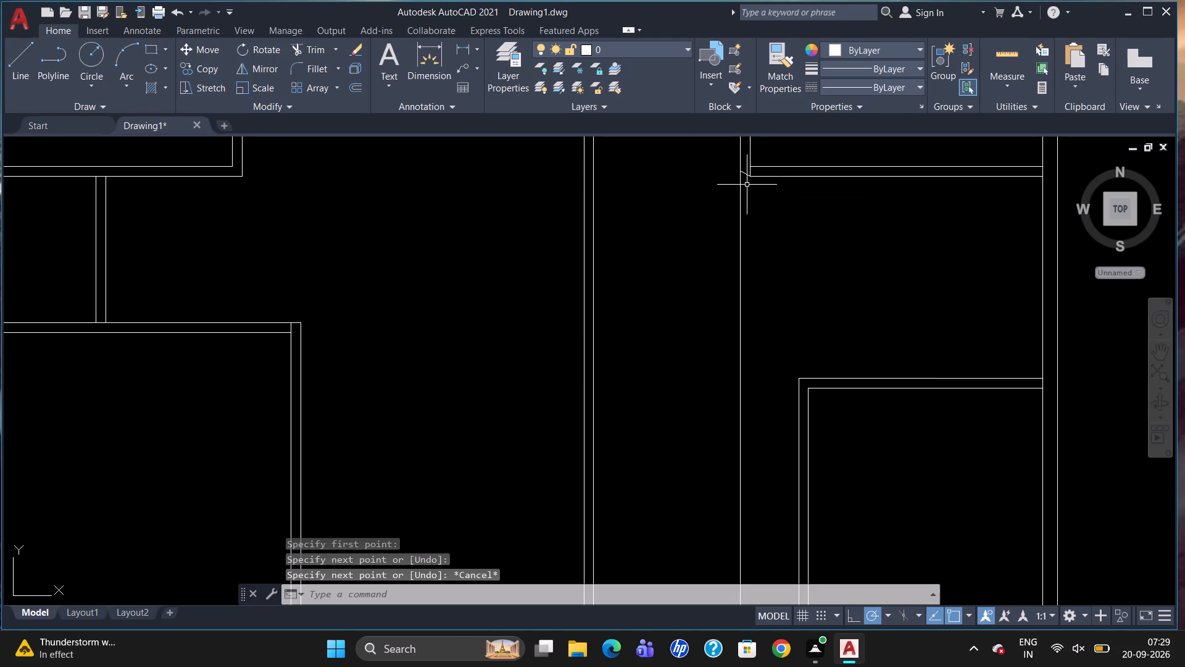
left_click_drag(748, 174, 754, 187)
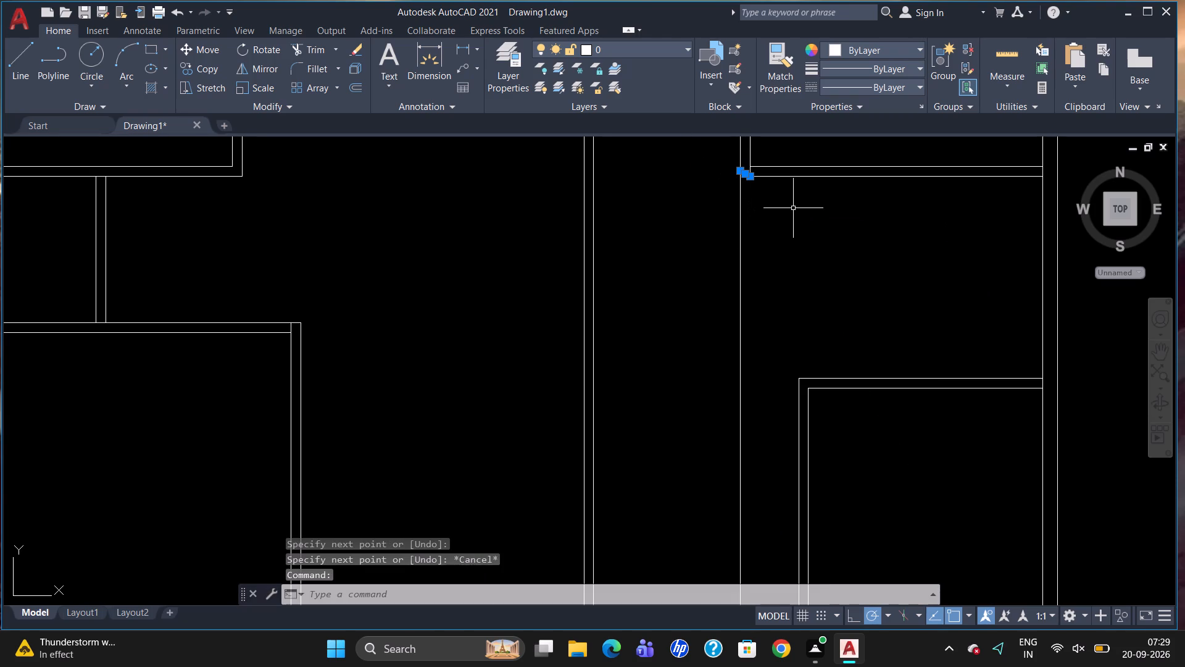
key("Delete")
Draw a 6-inch line west from the northeast room's outer south line to the adjoining long partition's west face line.
key("l")
key("Return")
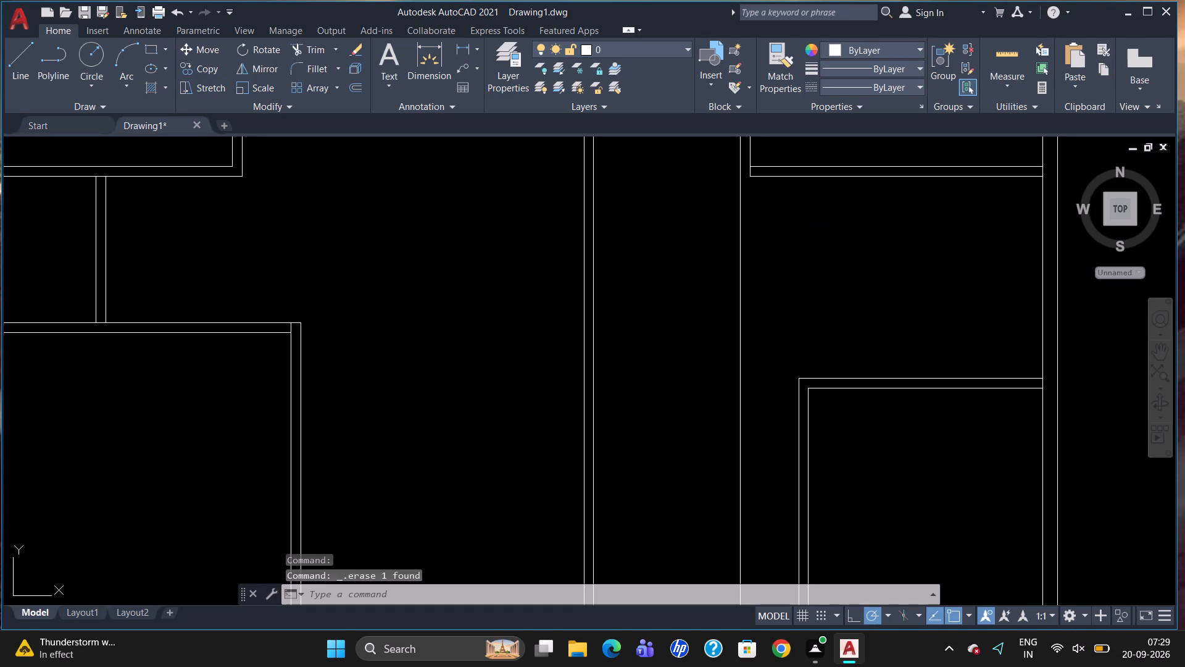
left_click(753, 172)
left_click(740, 175)
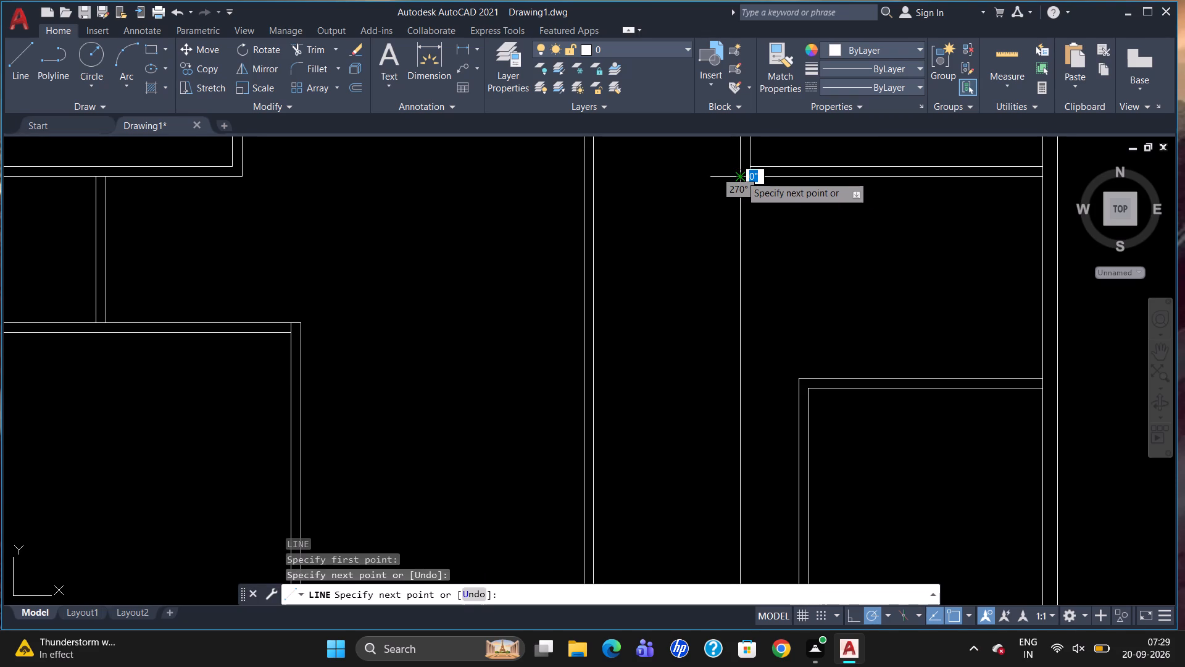
key("Escape")
Trim the northeast room's west partition: its west face line south of the corner and the east face stub inside the corner.
type("TR")
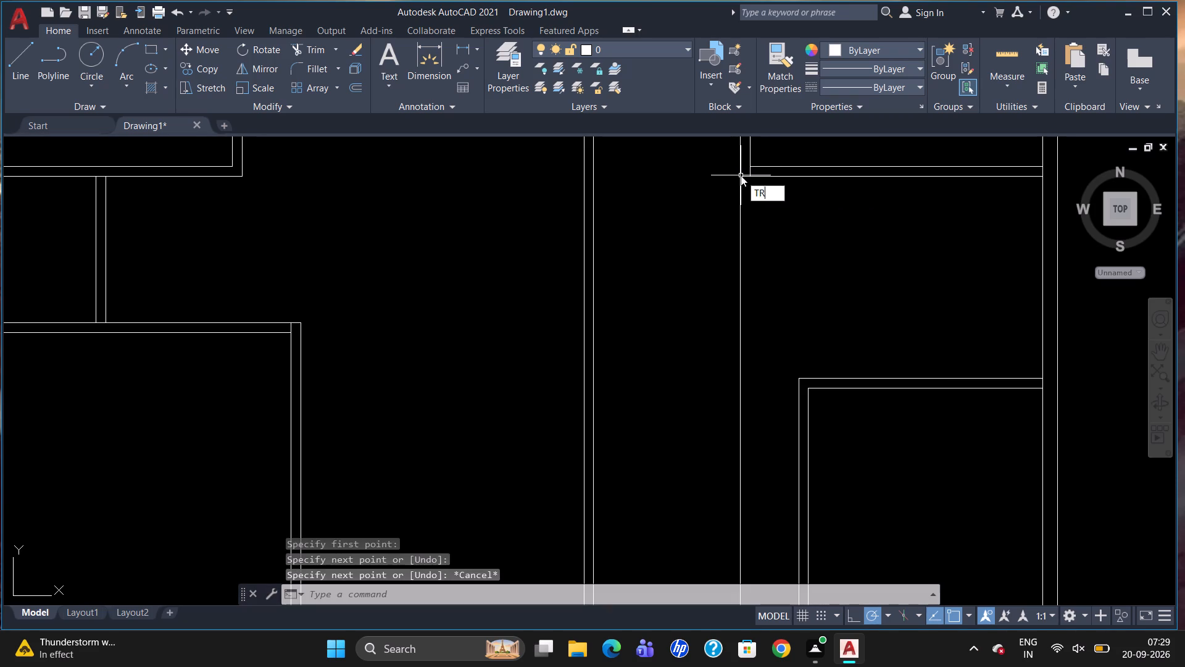
key("Return")
key("Return")
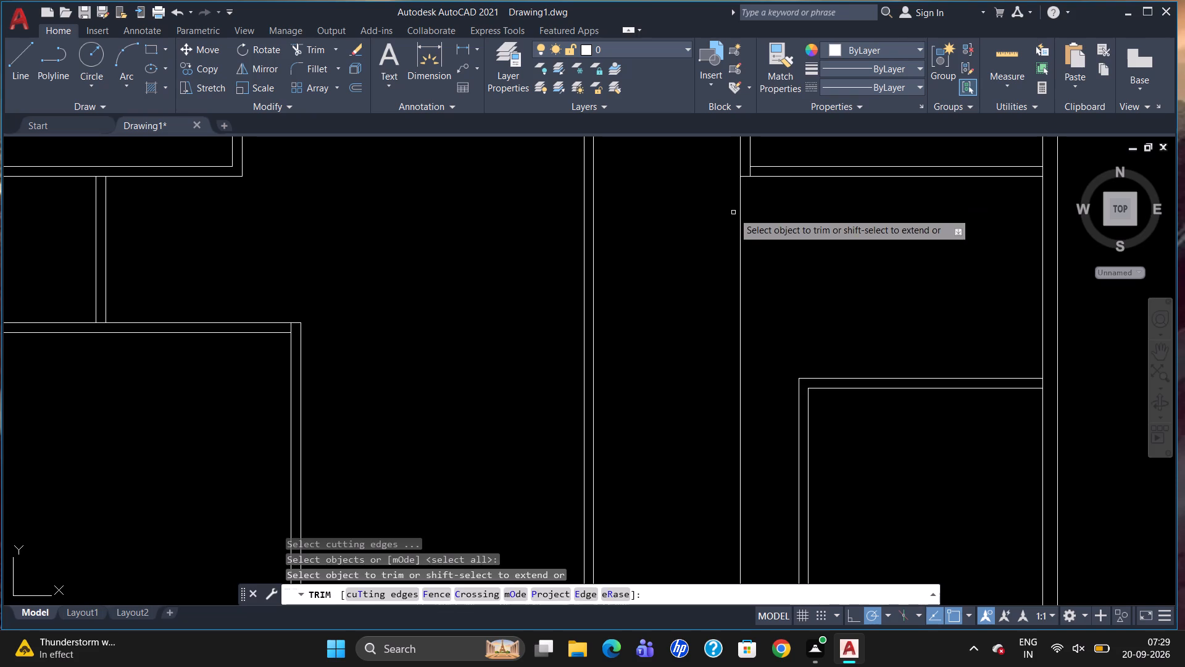
left_click(740, 216)
scroll(773, 266, "down", 1)
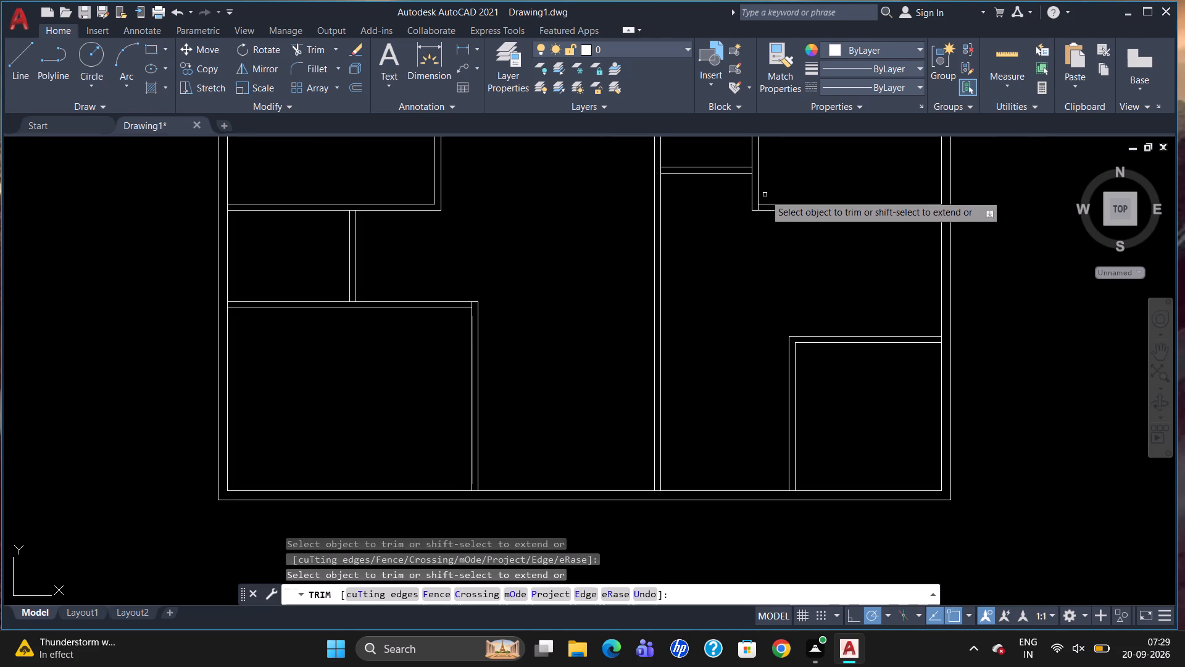
scroll(765, 193, "up", 3)
left_click(741, 251)
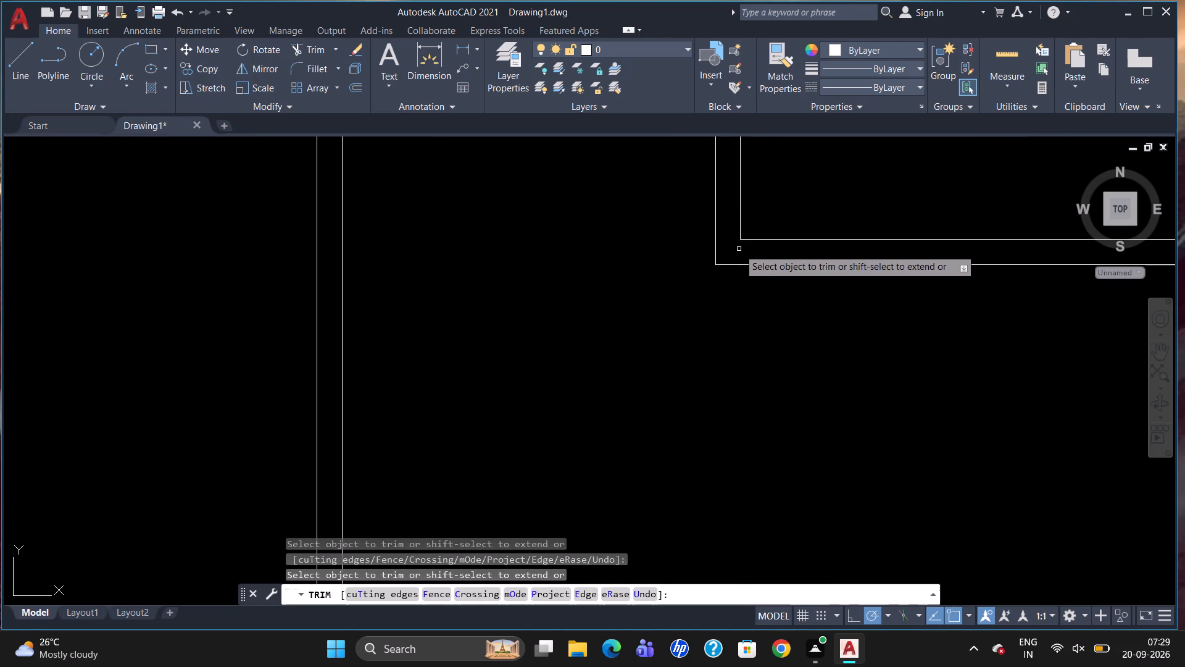
key("Escape")
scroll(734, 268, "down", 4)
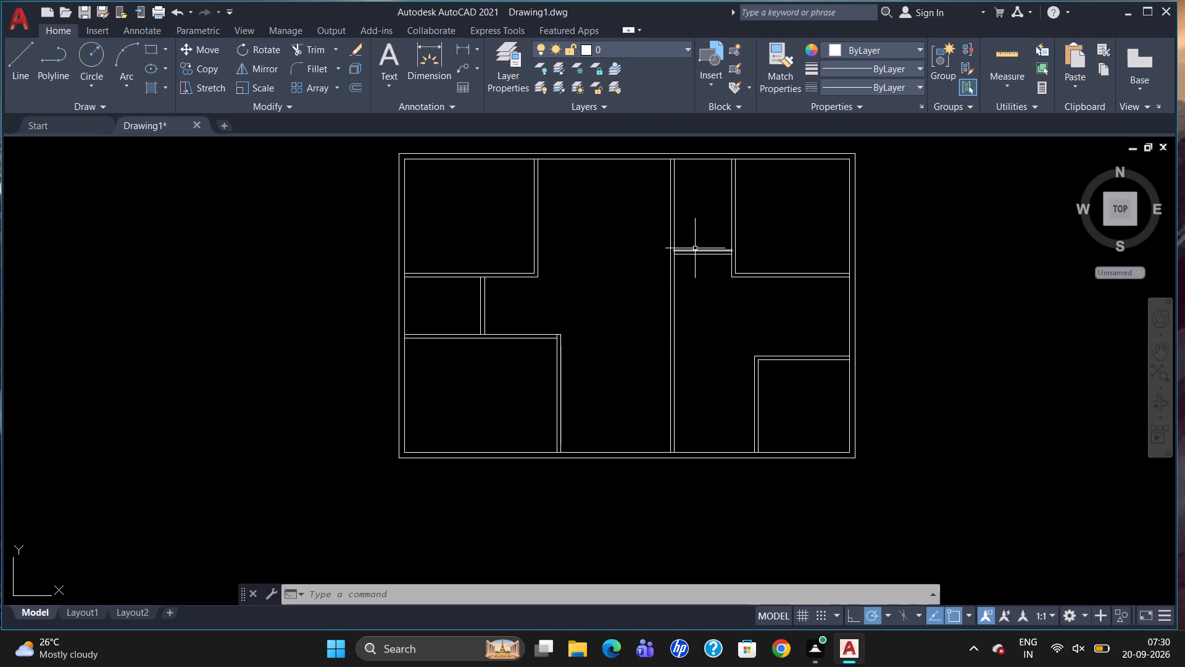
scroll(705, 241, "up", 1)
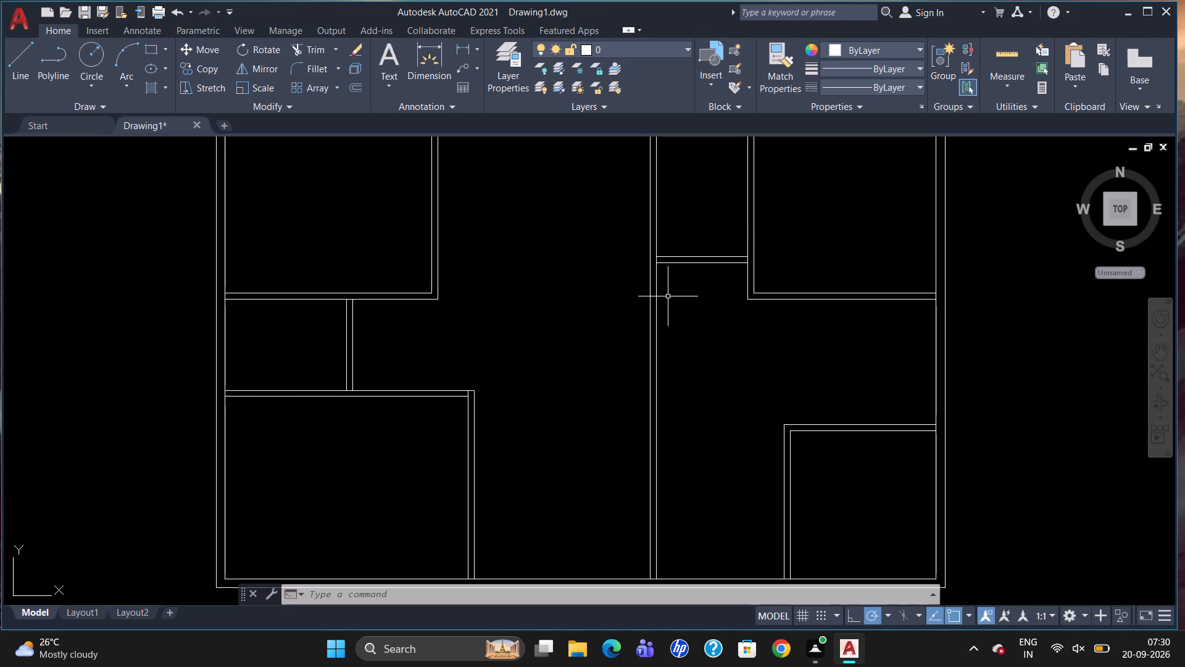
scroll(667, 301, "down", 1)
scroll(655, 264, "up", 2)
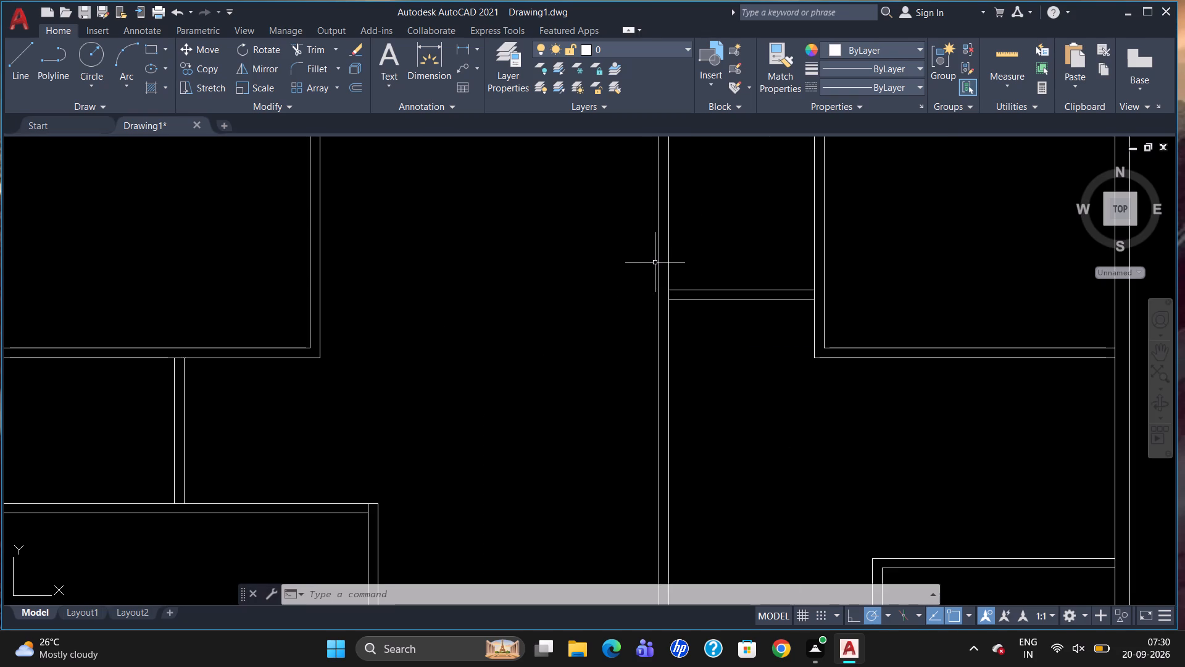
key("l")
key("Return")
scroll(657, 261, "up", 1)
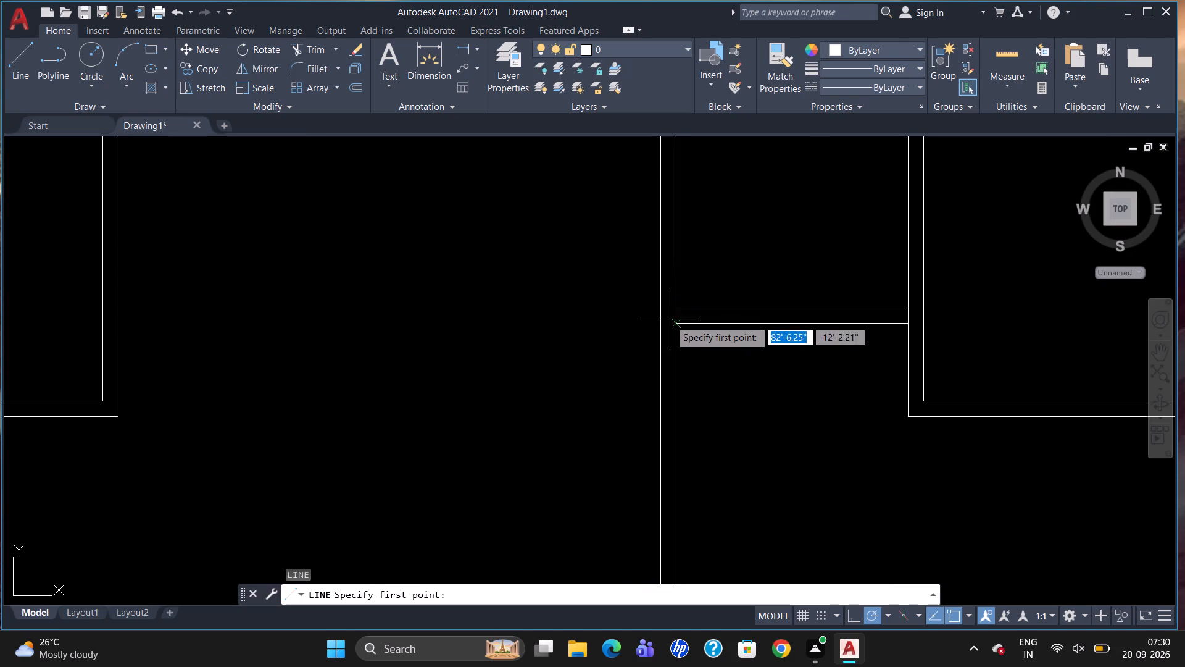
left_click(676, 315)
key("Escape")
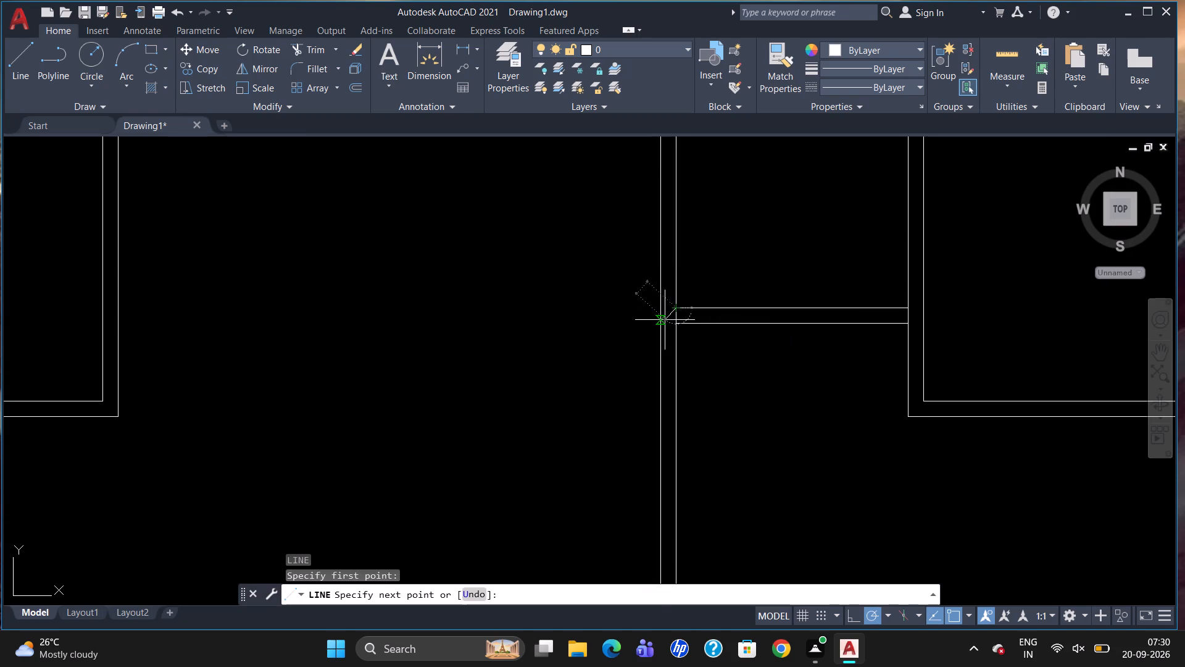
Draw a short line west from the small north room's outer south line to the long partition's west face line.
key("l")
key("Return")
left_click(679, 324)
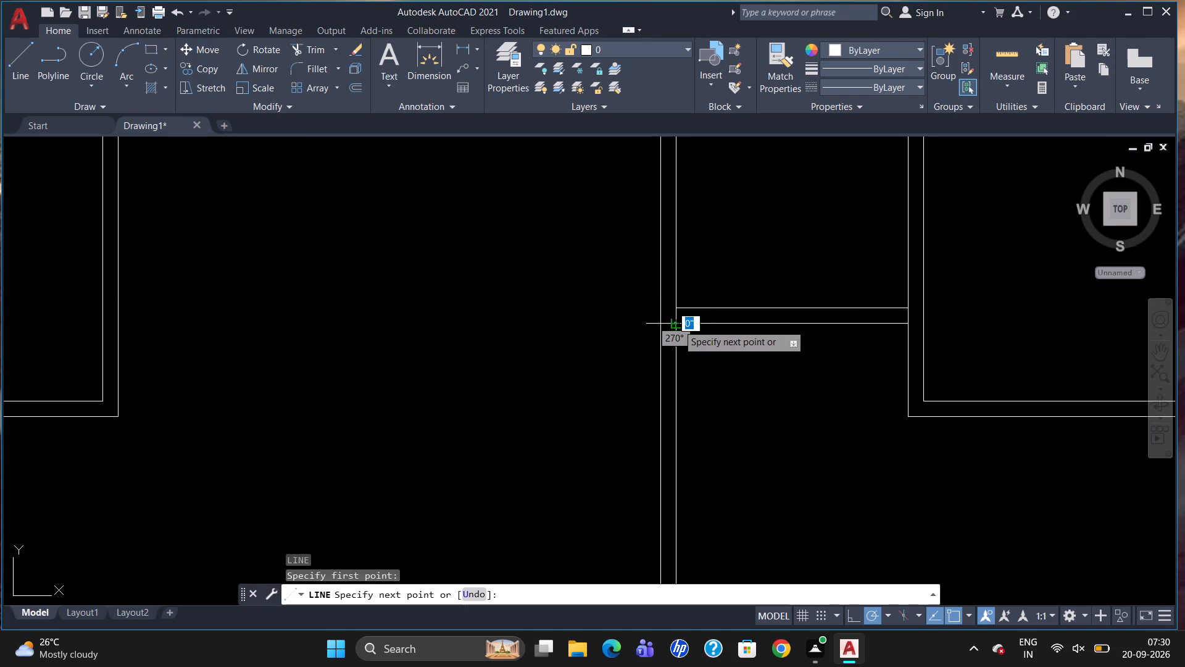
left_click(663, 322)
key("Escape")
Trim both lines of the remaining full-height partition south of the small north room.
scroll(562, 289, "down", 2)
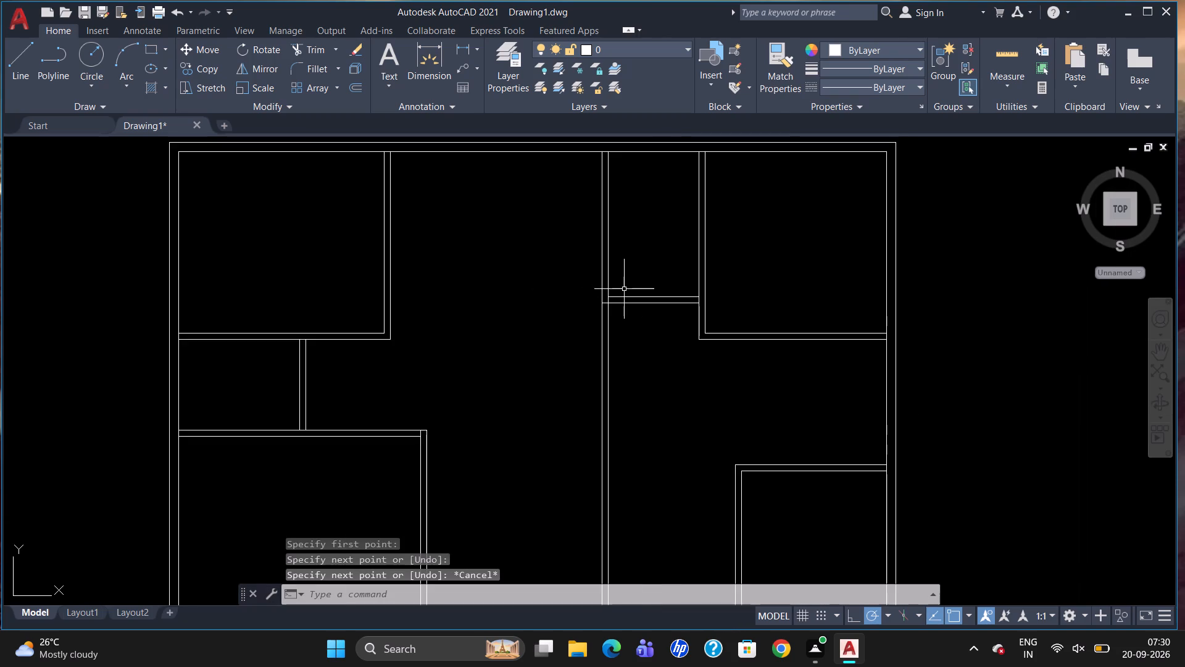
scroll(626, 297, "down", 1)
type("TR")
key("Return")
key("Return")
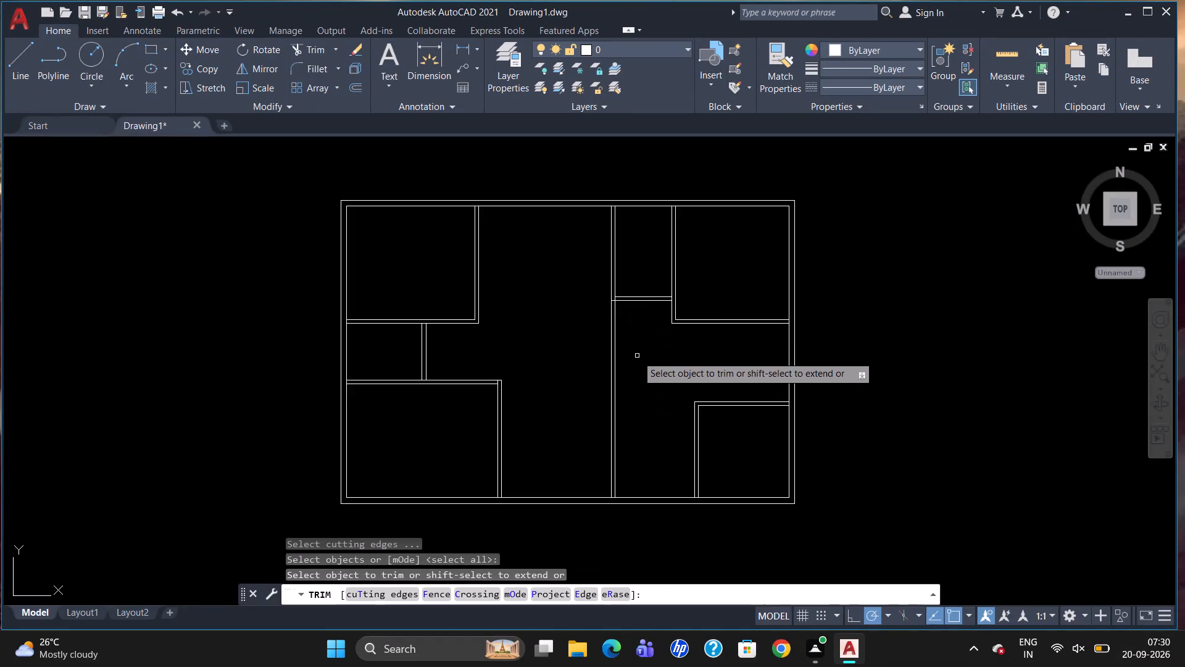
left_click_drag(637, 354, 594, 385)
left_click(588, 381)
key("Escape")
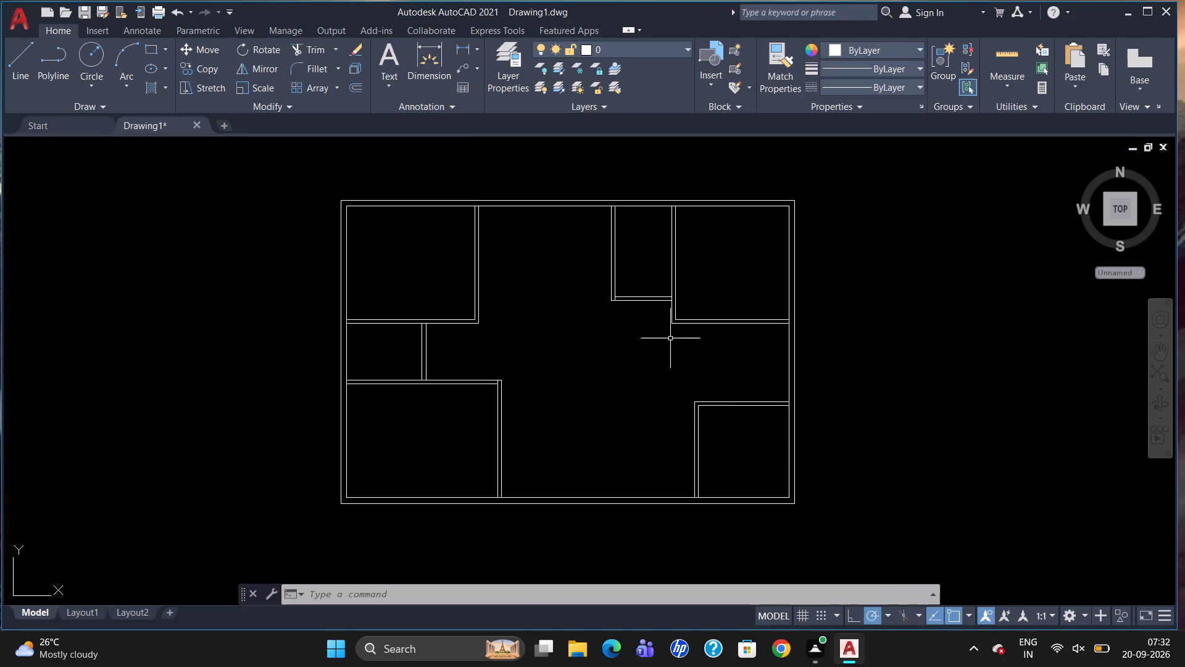
Erase the west and south partition lines of the small room beside the northeast room, including the short closing line.
left_click_drag(642, 293, 650, 327)
left_click(623, 299)
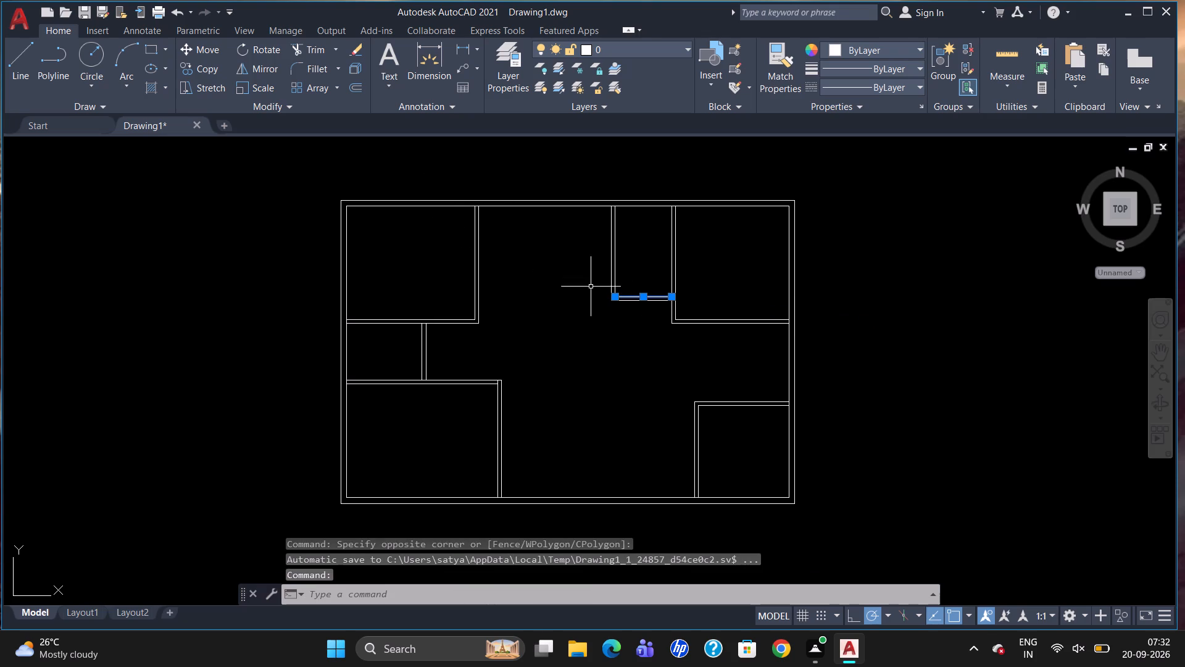
left_click(615, 251)
left_click_drag(612, 255, 618, 301)
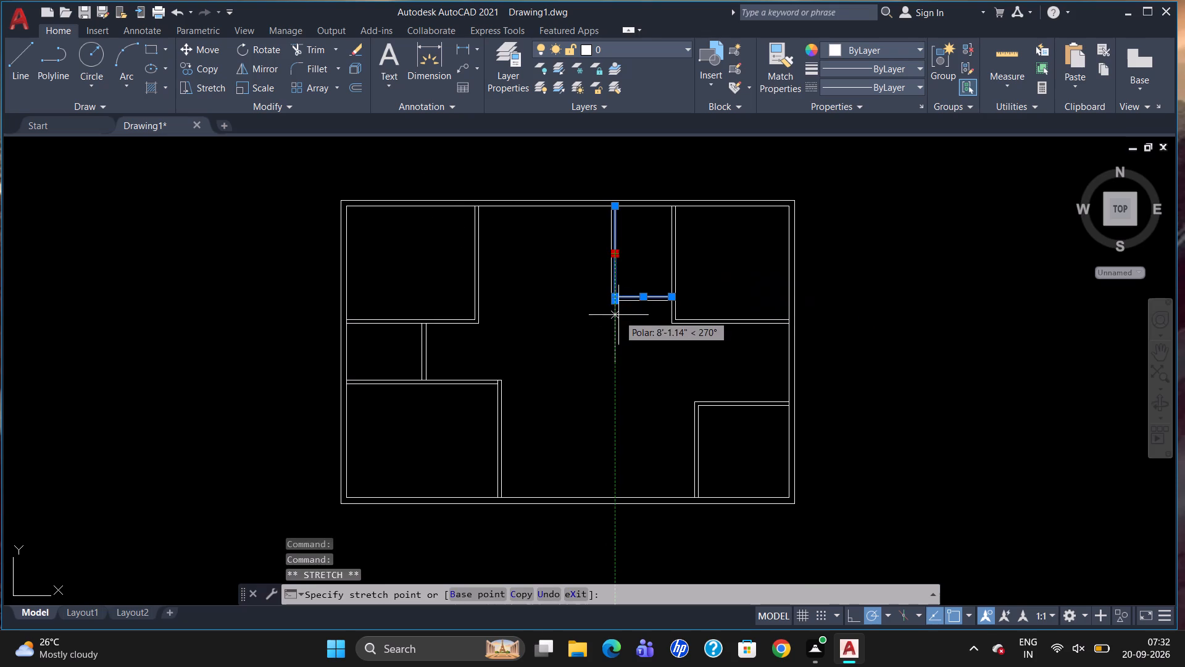
left_click(630, 297)
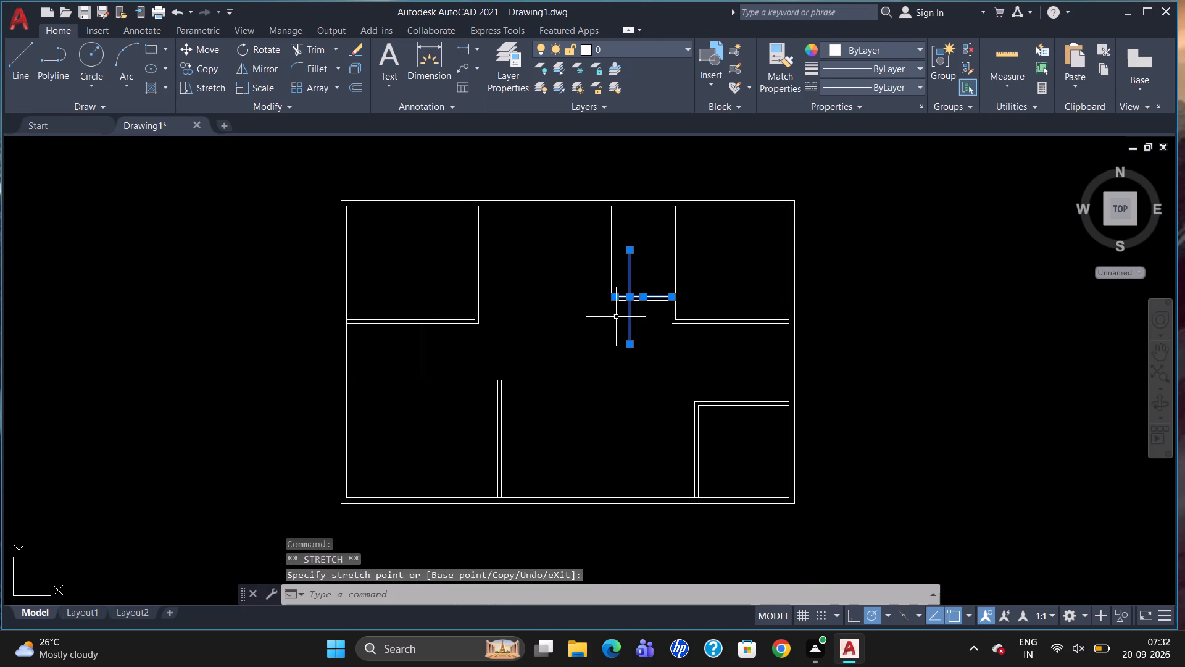
key("Delete")
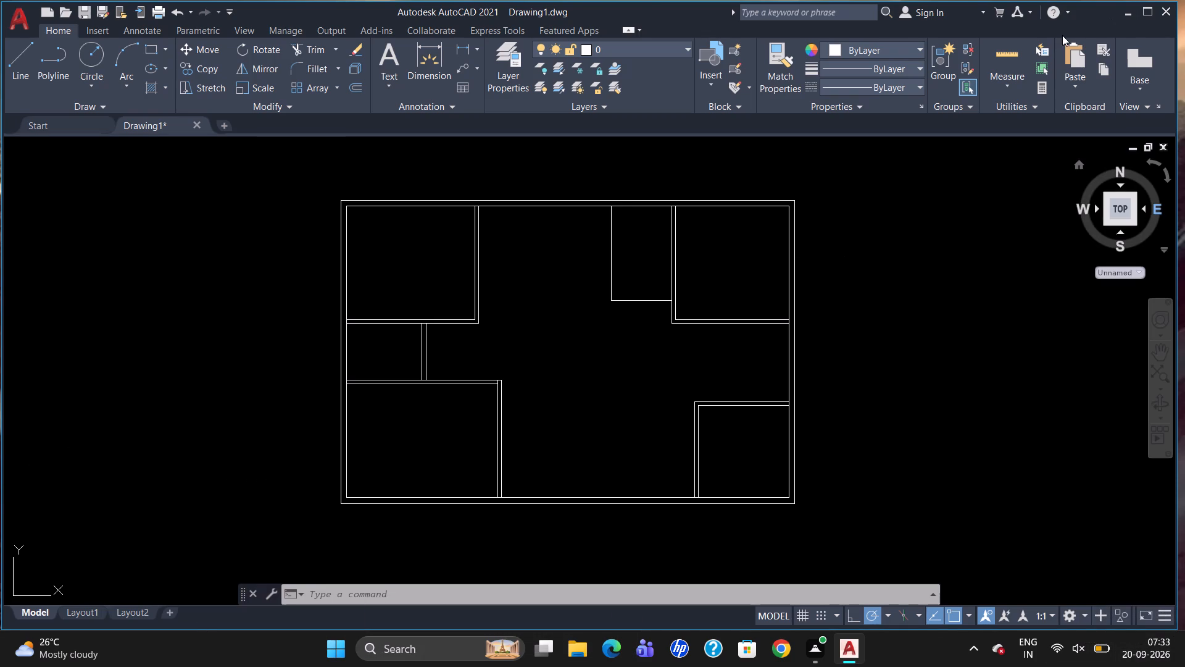
left_click(641, 300)
left_click_drag(612, 249, 613, 261)
key("Delete")
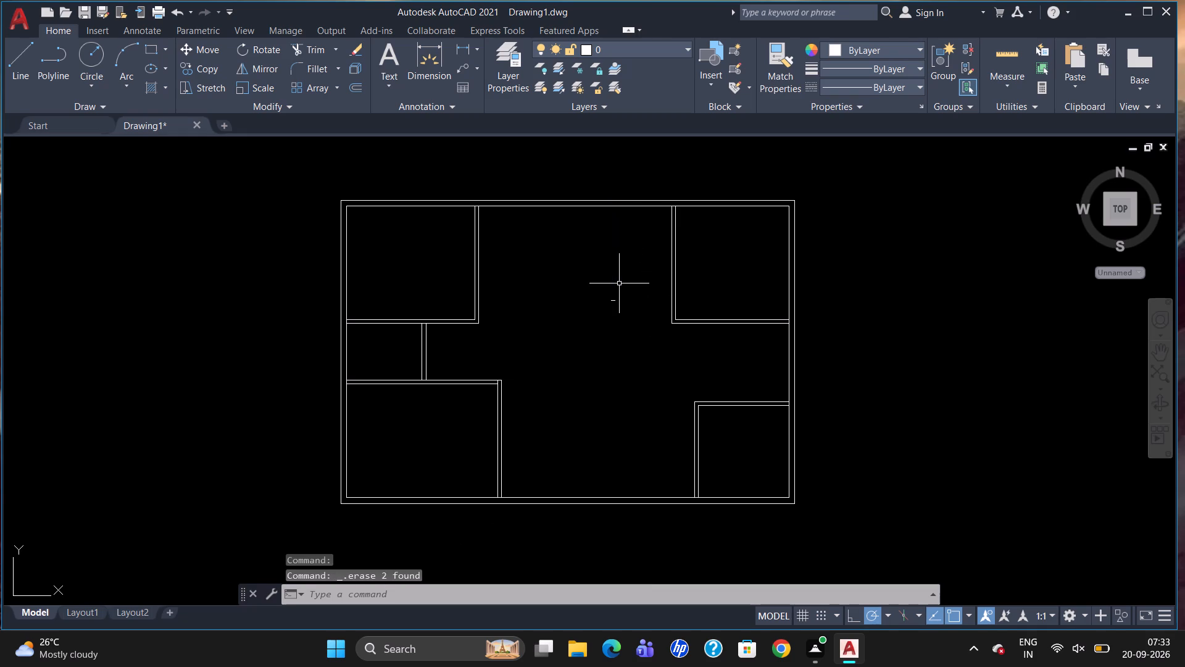
left_click_drag(610, 300, 625, 328)
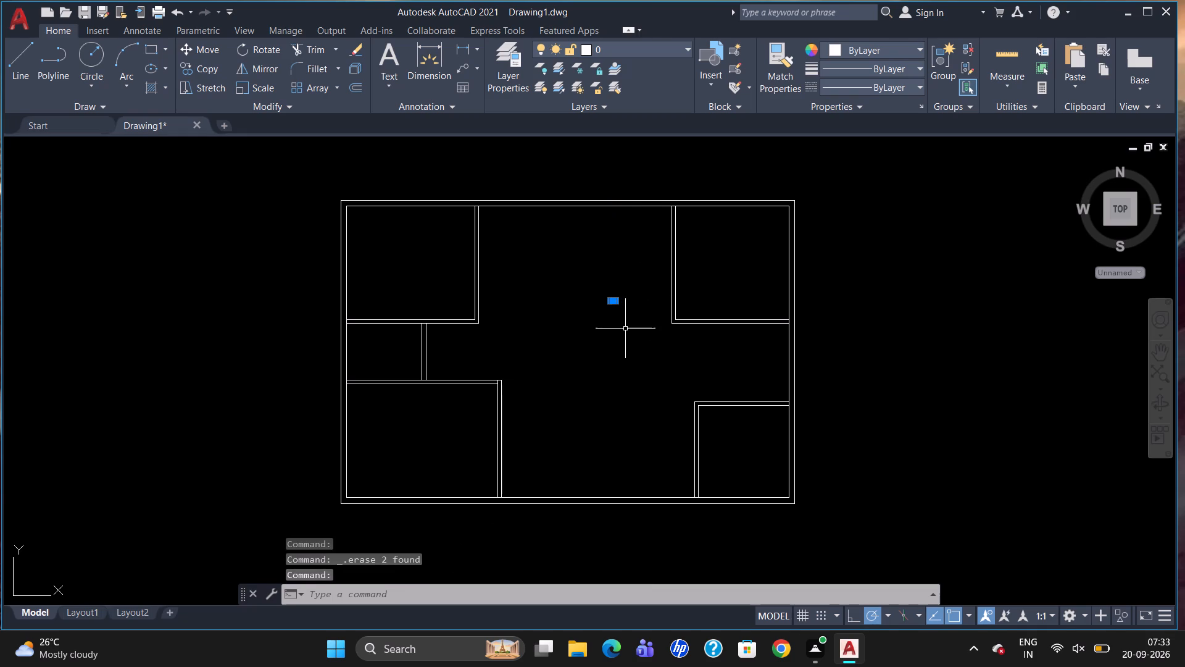
key("Delete")
Measure the gap between the northeast and southeast rooms along the inner east wall with a temporary linear dimension, and erase it.
type("DLI")
key("Return")
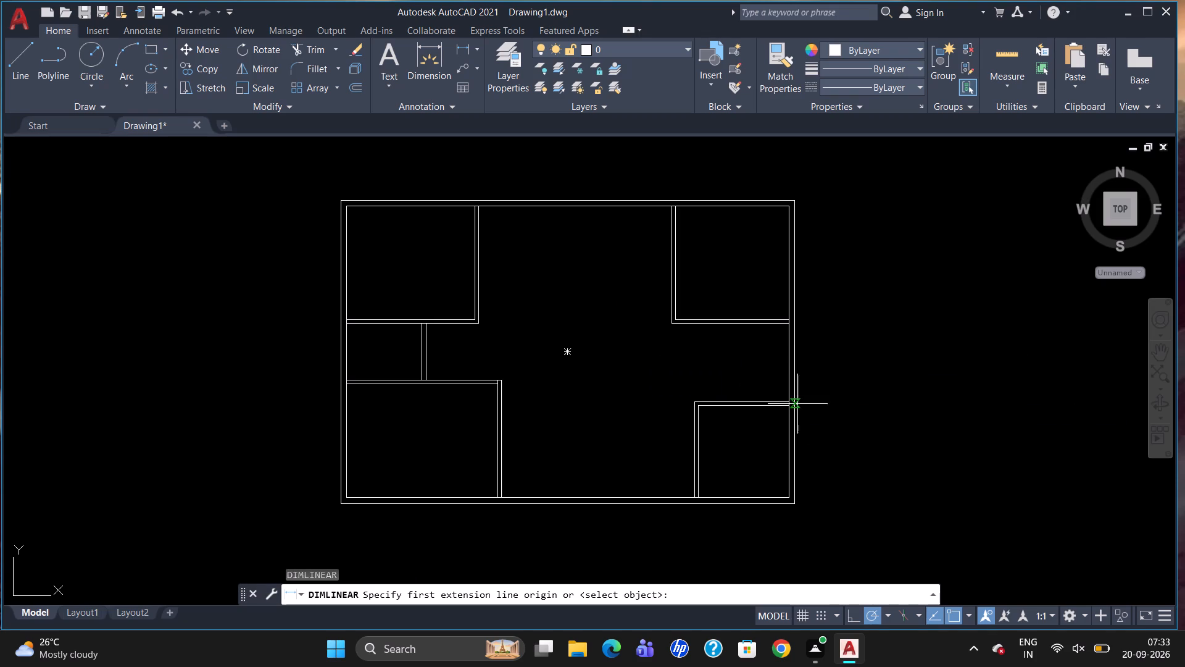
left_click_drag(786, 323, 790, 356)
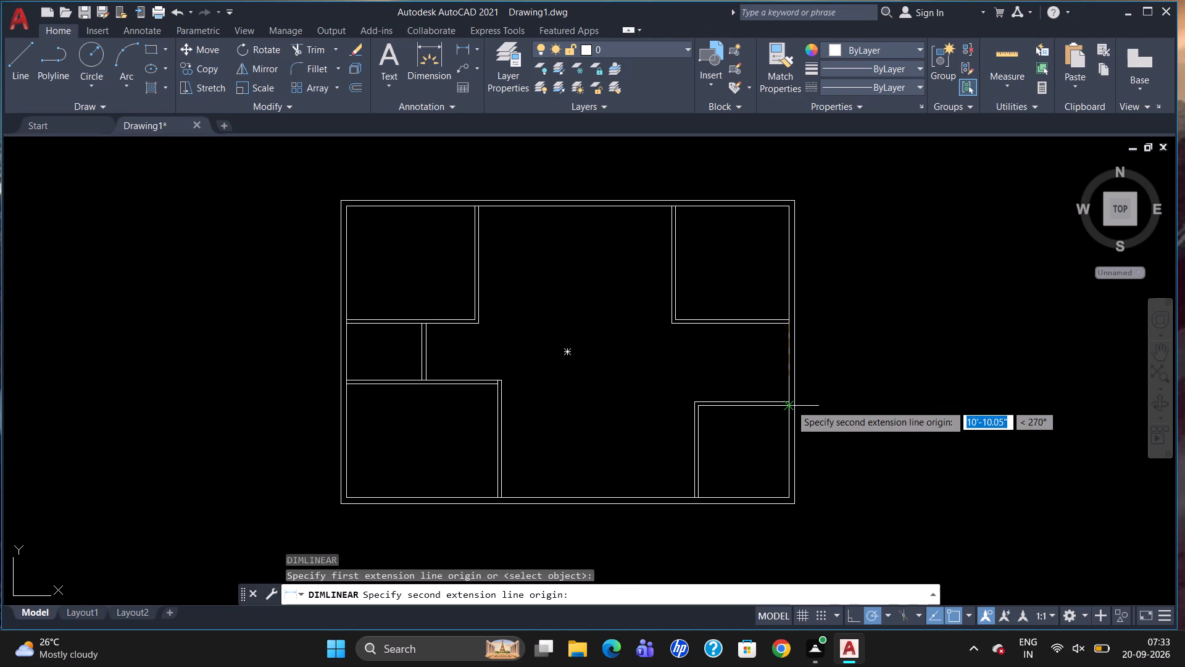
left_click(788, 398)
left_click(781, 396)
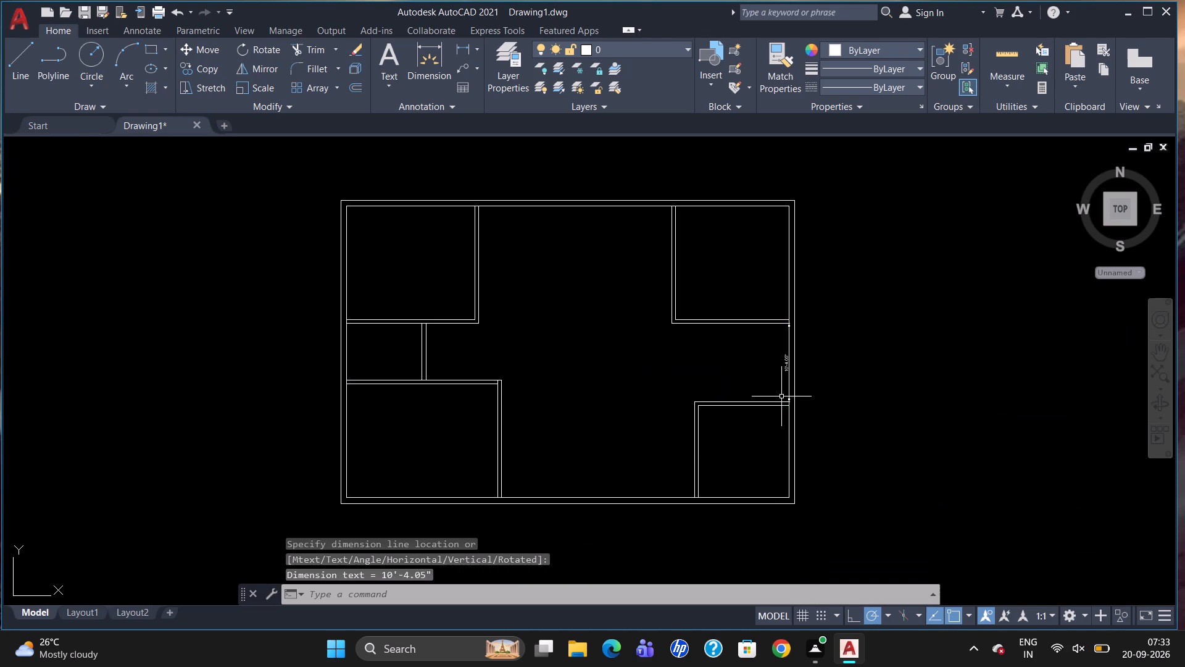
scroll(780, 371, "up", 2)
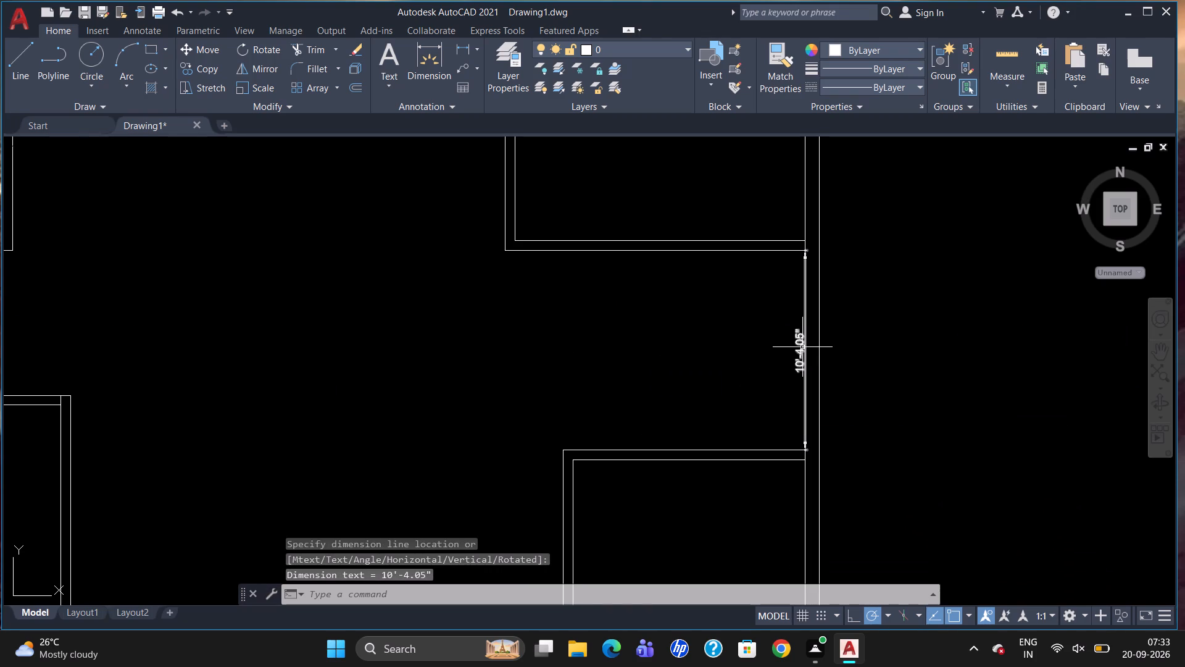
left_click(799, 349)
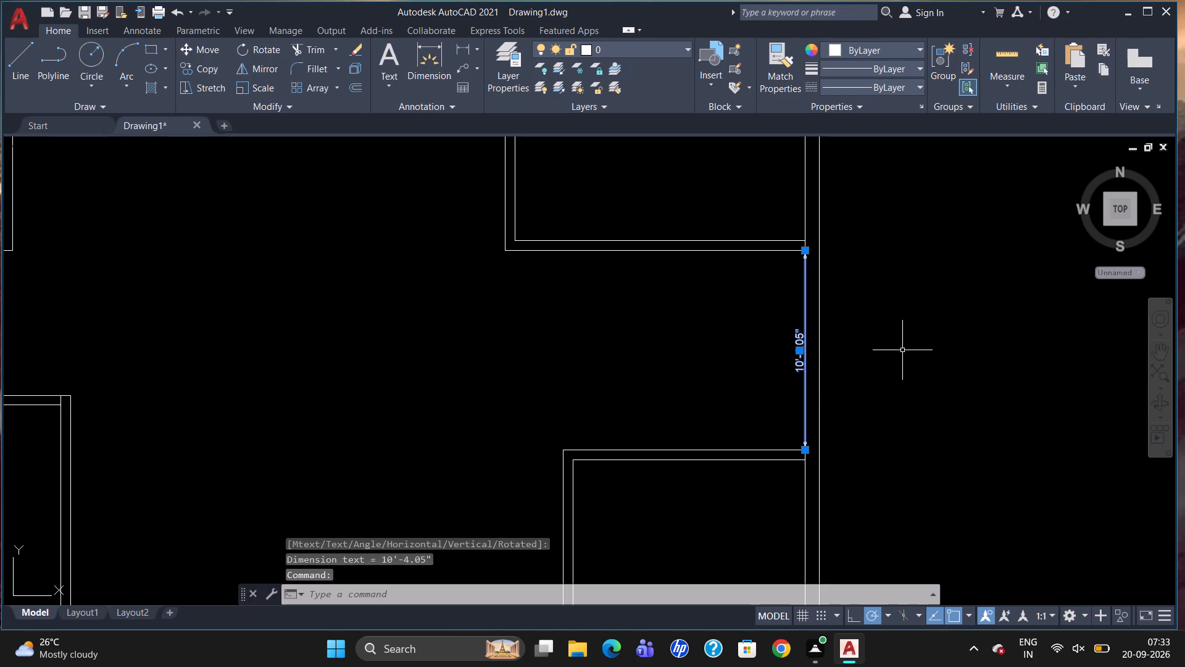
key("Delete")
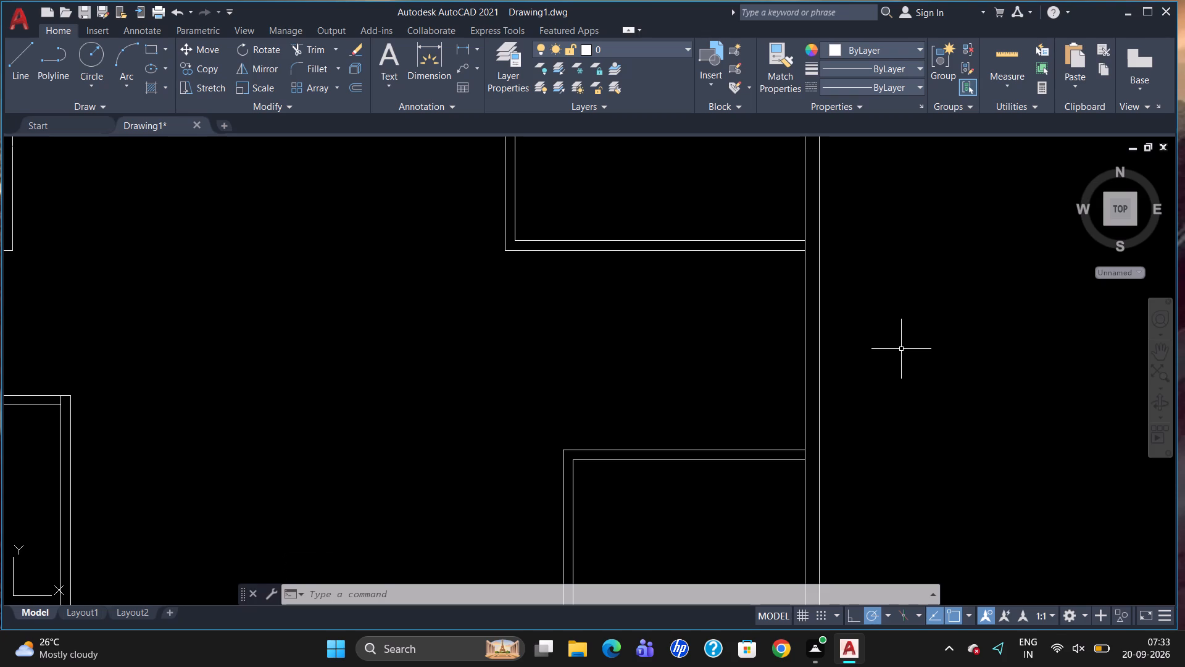
Erase both north wall lines of the southeast room.
scroll(706, 309, "down", 1)
scroll(730, 446, "down", 1)
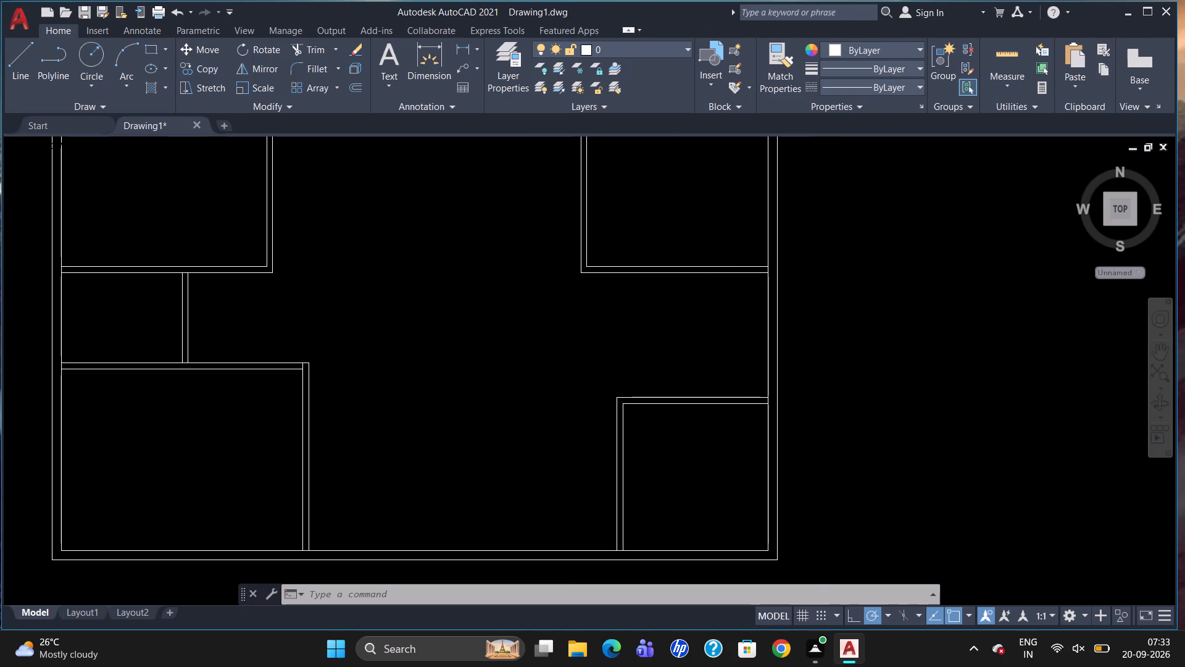
scroll(736, 435, "up", 1)
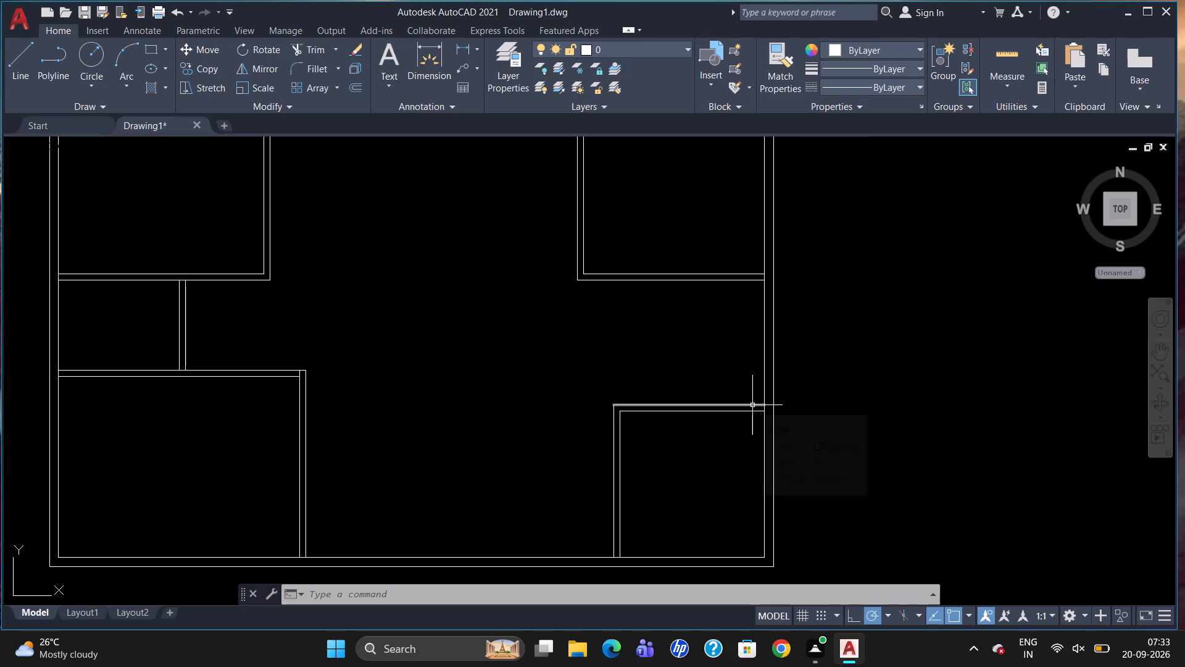
left_click(752, 405)
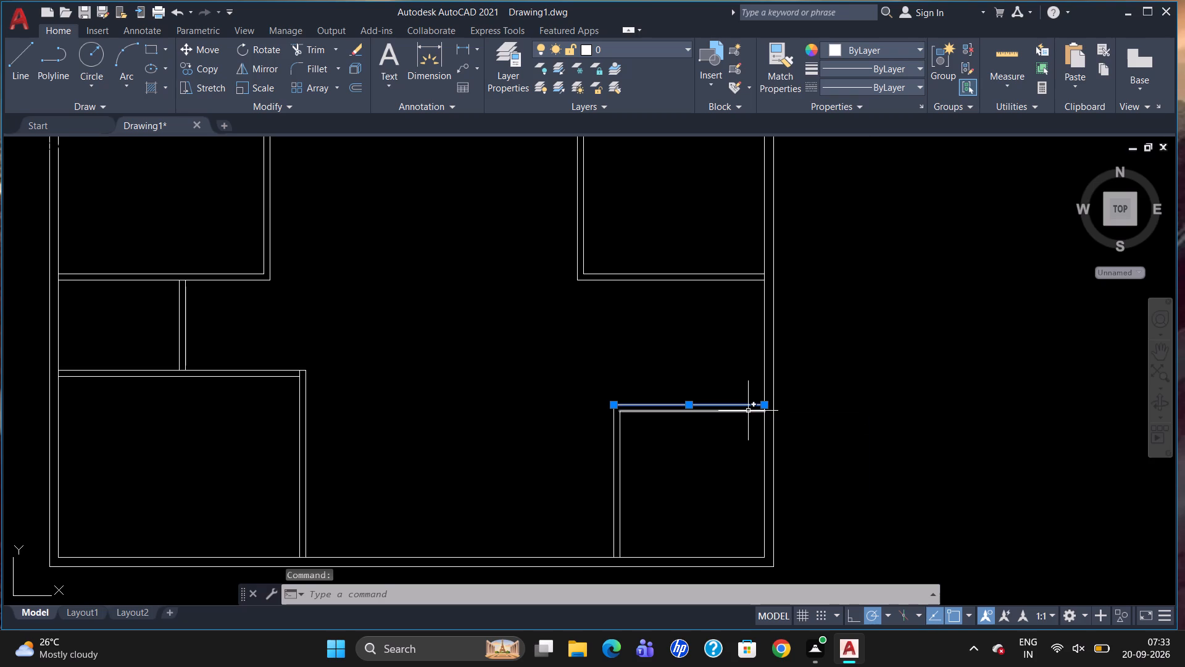
left_click(748, 411)
key("Delete")
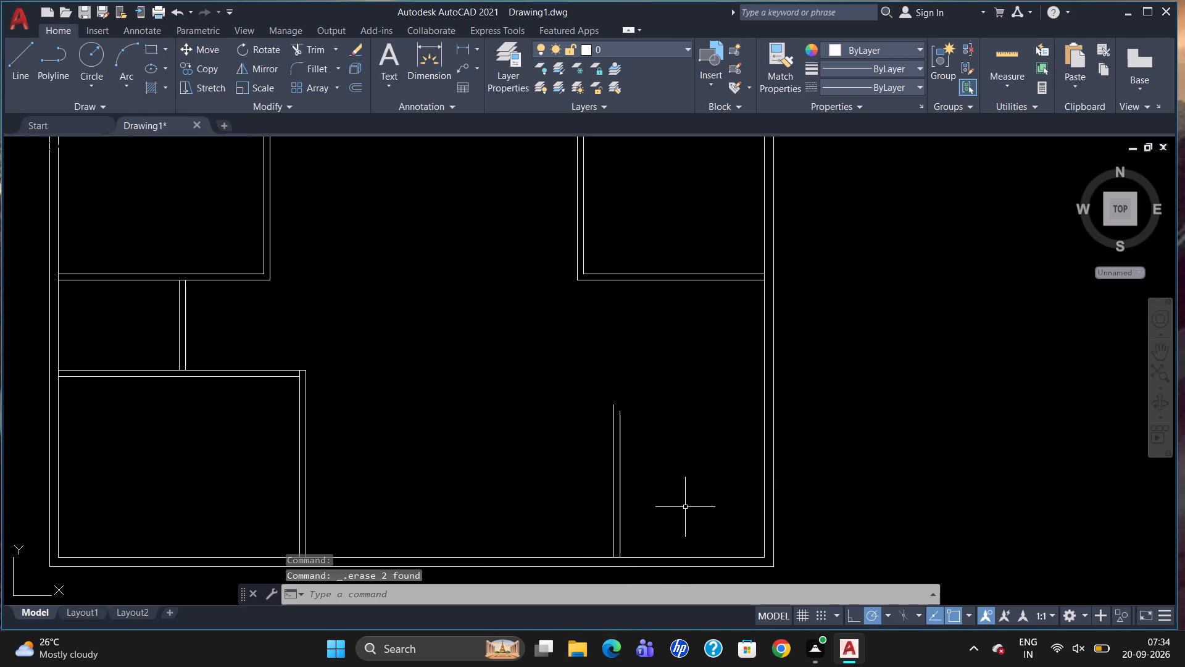
Break the inner south wall line at the point where it meets the east line of the southeast room's west partition.
type("BR")
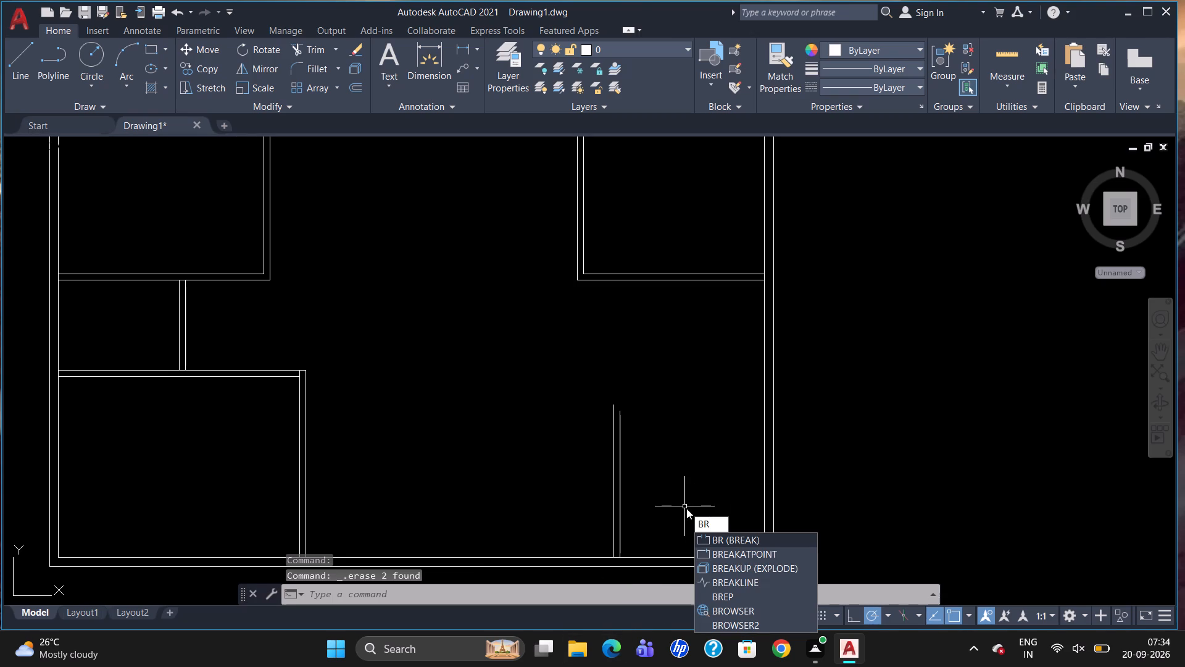
left_click(701, 555)
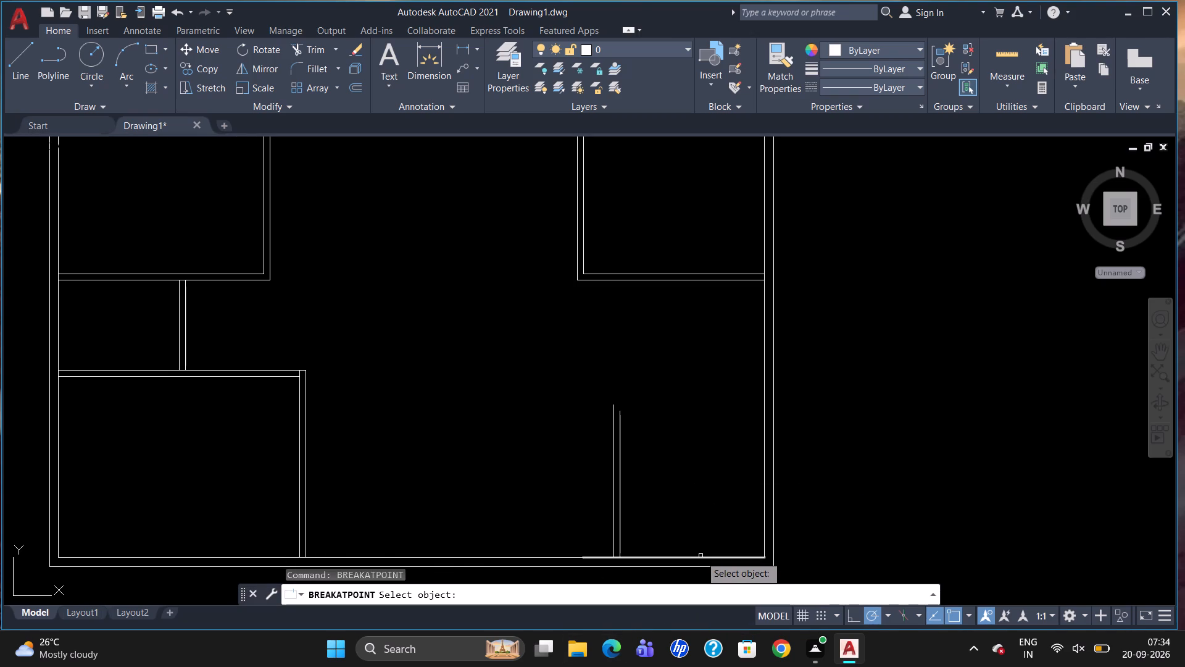
left_click(701, 556)
left_click(631, 560)
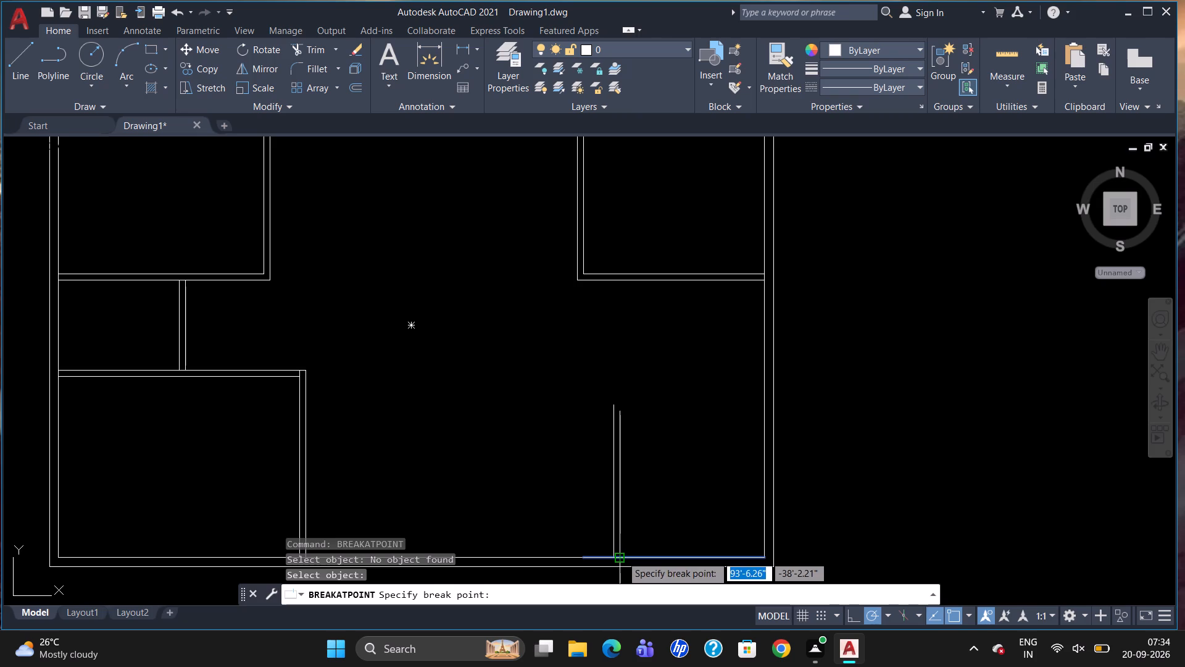
left_click_drag(622, 555, 636, 548)
Offset the southeast room's inner south wall line 12'6" north, and offset the resulting line another 6" north to form its north wall.
key("o")
key("Return")
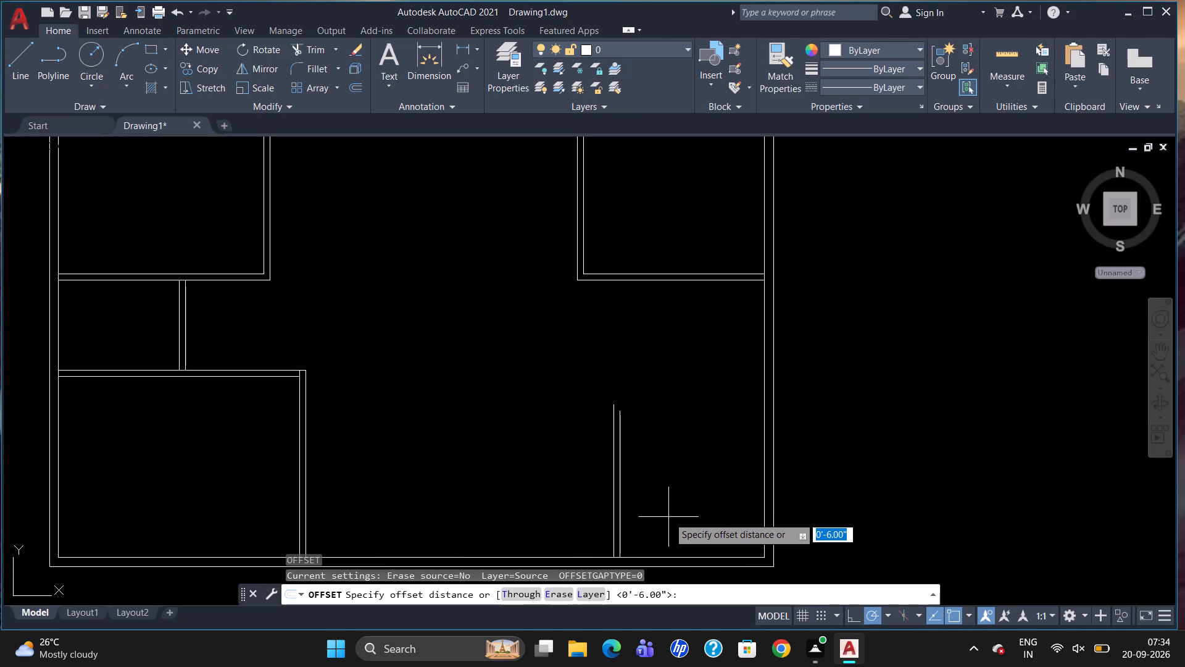
type("12'6\"")
key("Return")
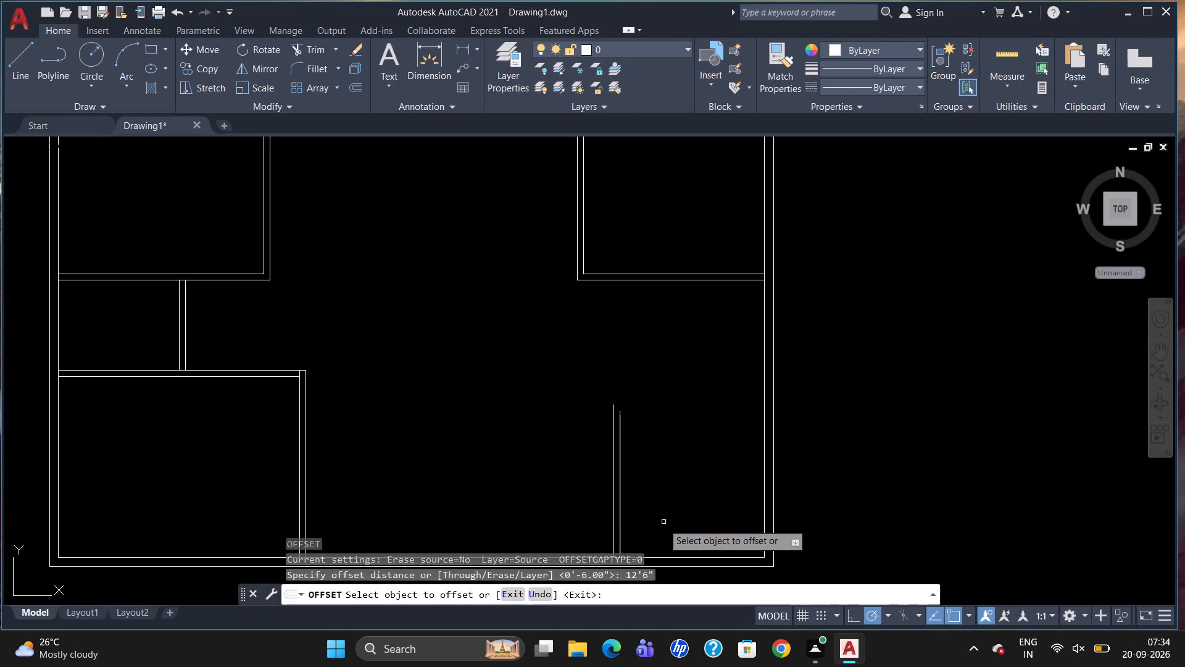
left_click(681, 558)
left_click(681, 518)
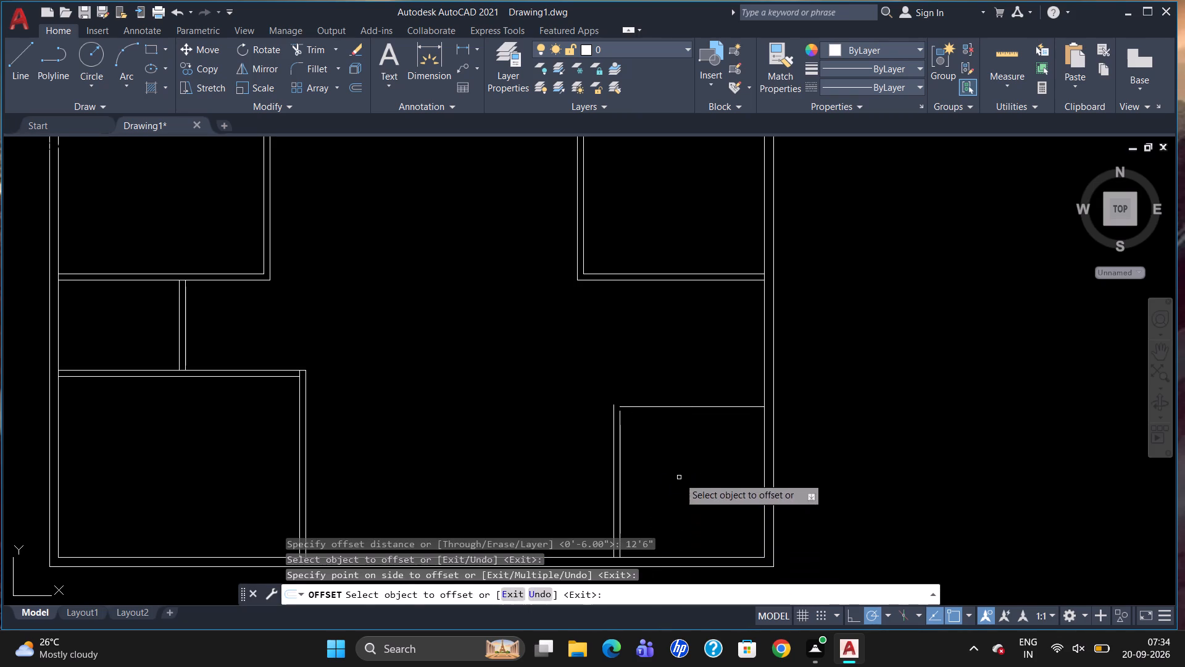
left_click_drag(701, 405, 701, 400)
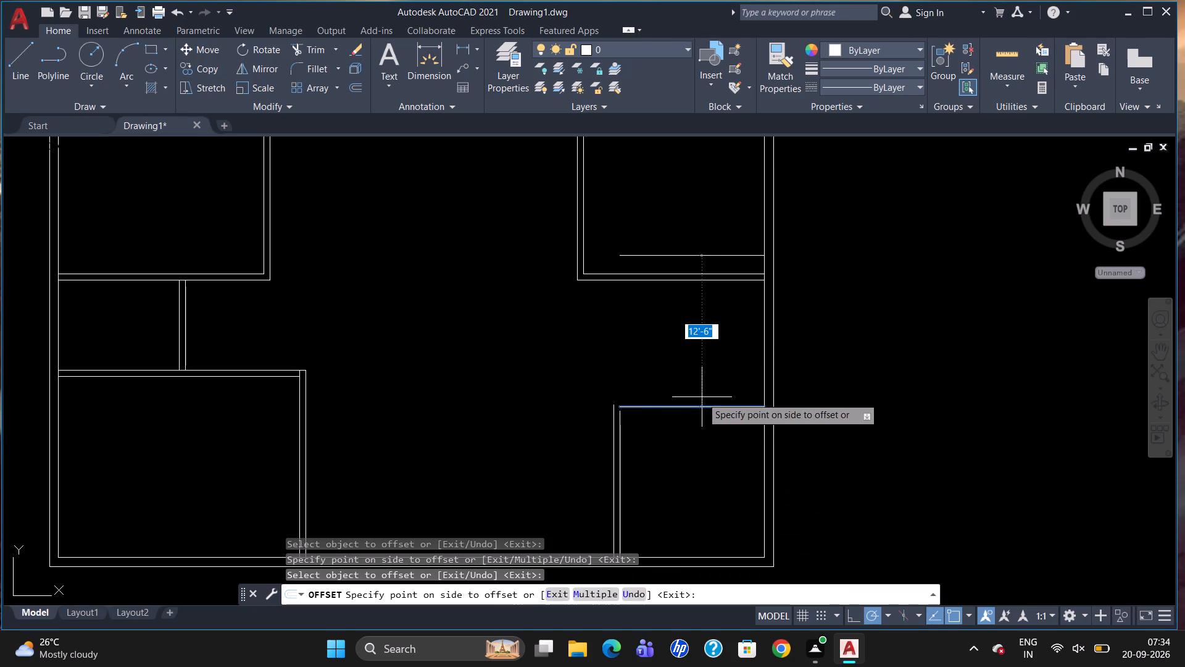
key("6")
key("Return")
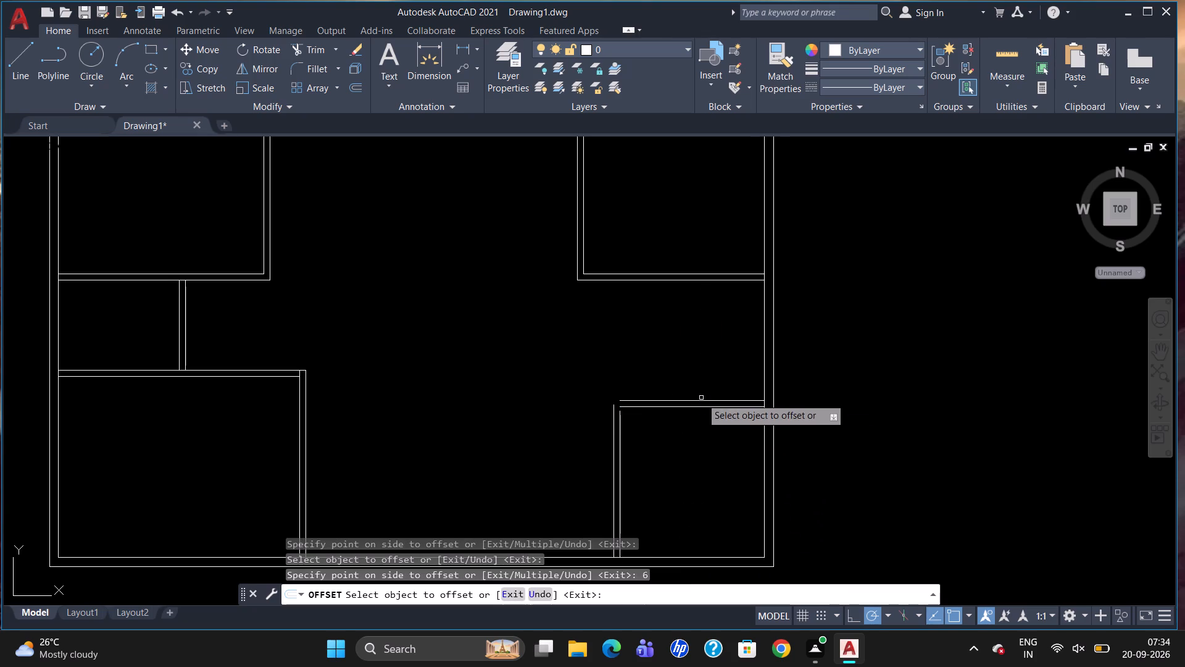
key("Escape")
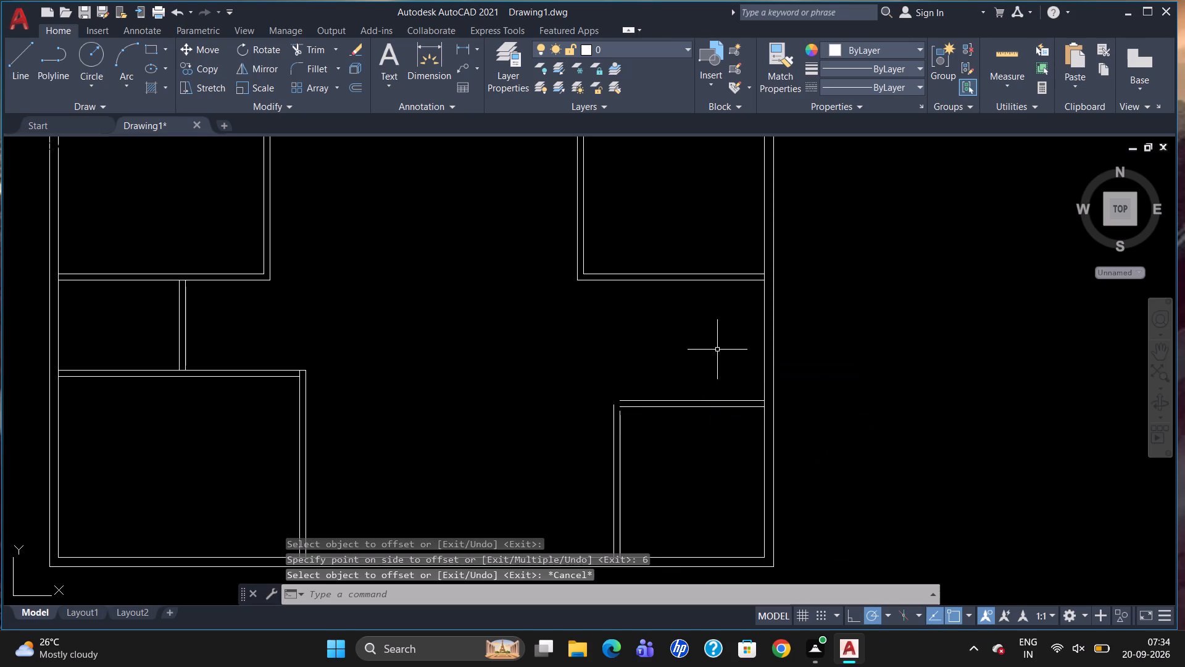
Add a vertical linear dimension between the northeast room's south wall and the southeast room's north wall, just inside the east wall.
type("DLI")
key("Return")
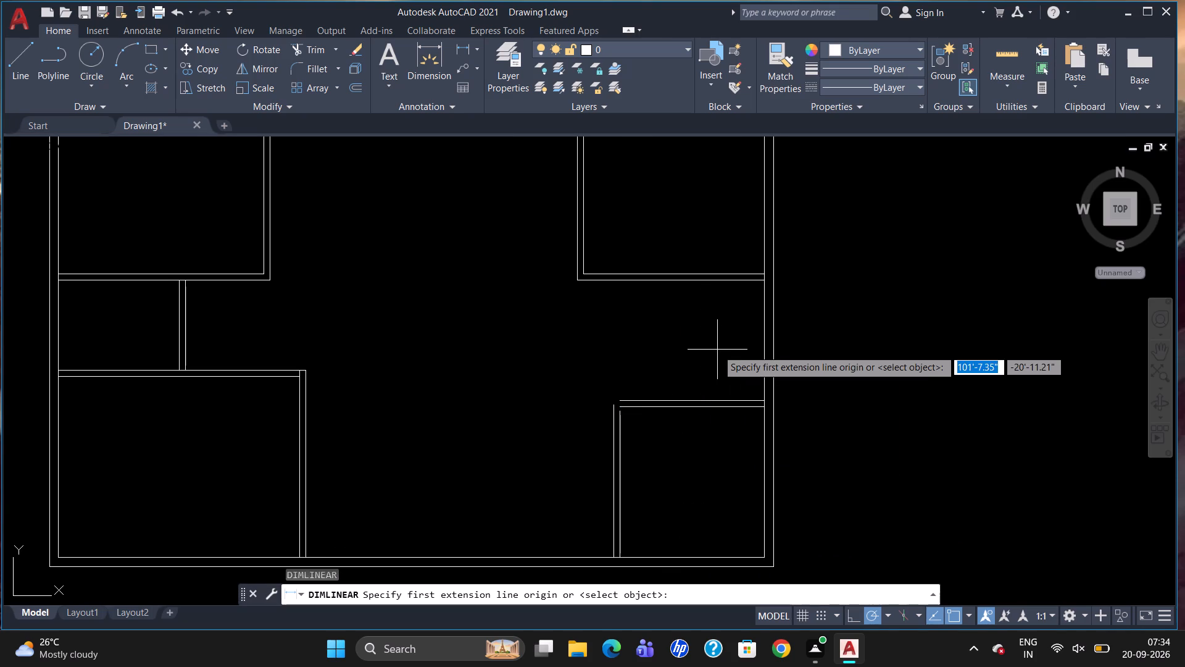
left_click_drag(763, 282, 763, 296)
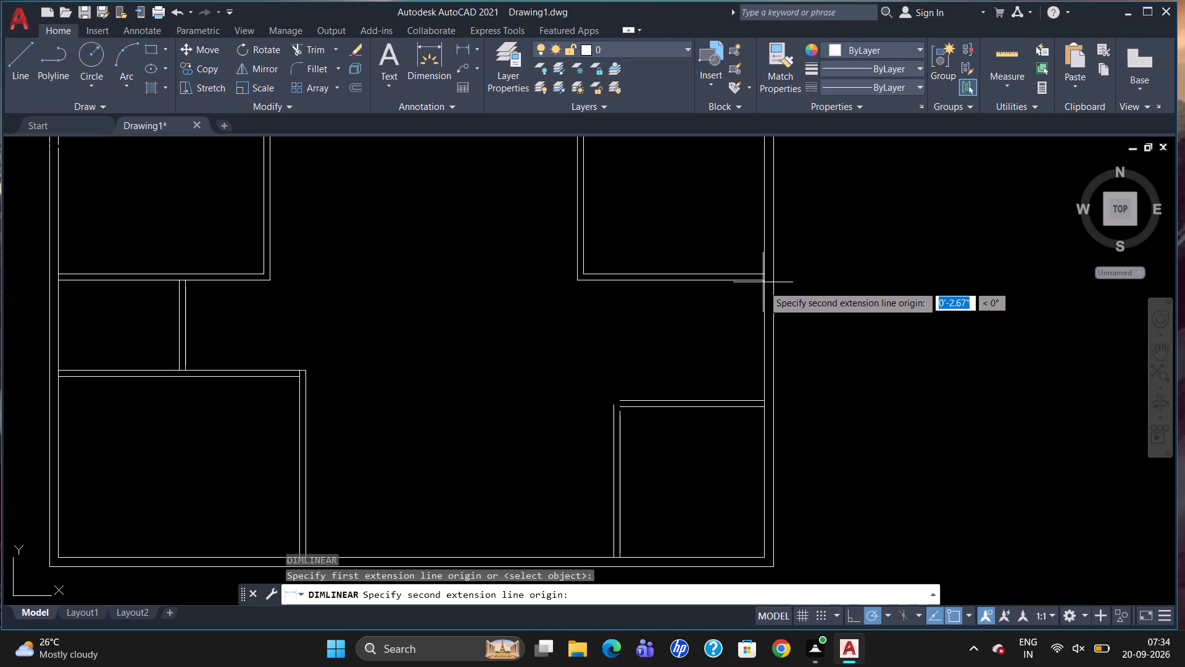
left_click_drag(763, 296, 763, 309)
left_click(760, 395)
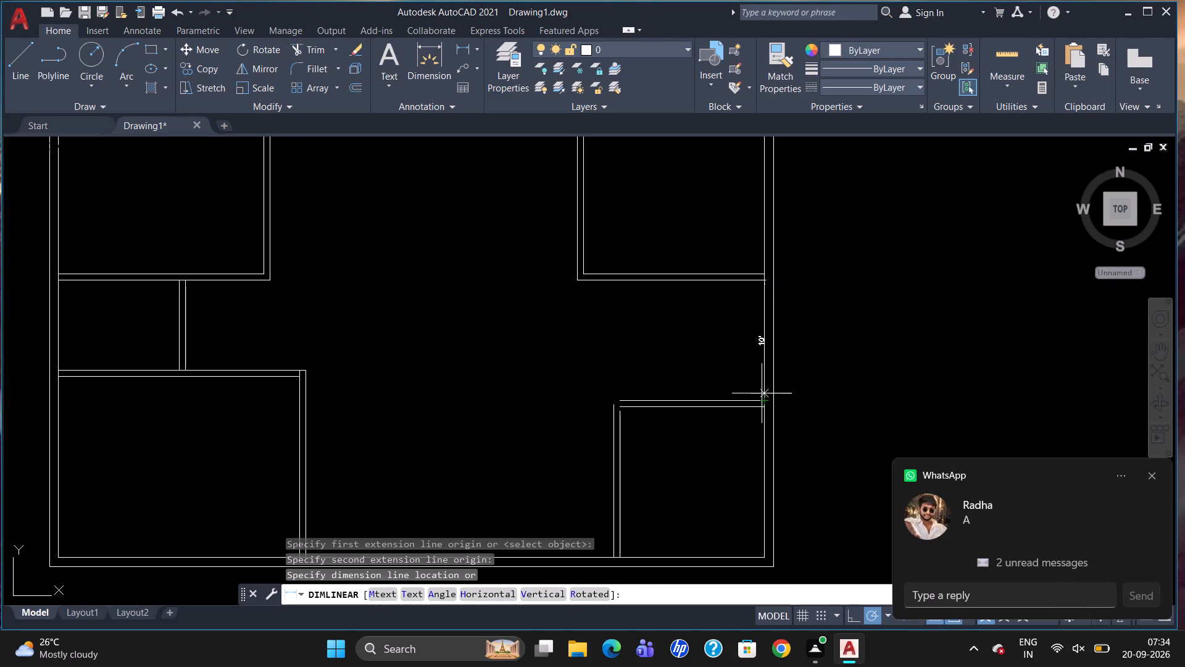
left_click(739, 388)
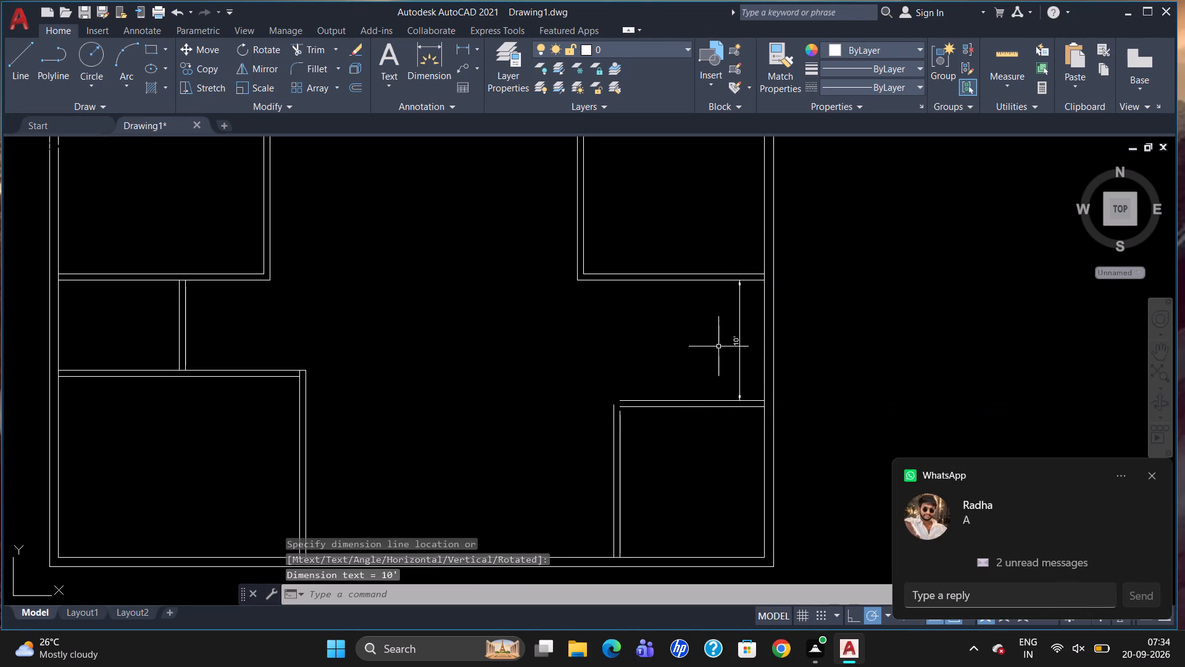
left_click(739, 343)
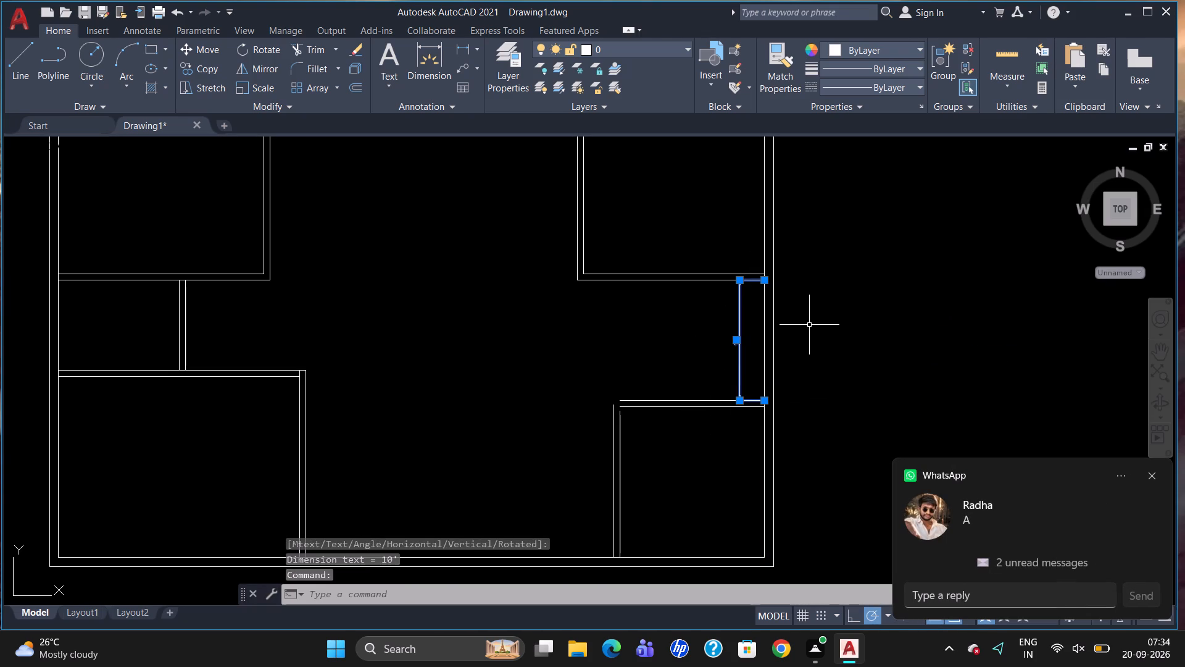
key("Escape")
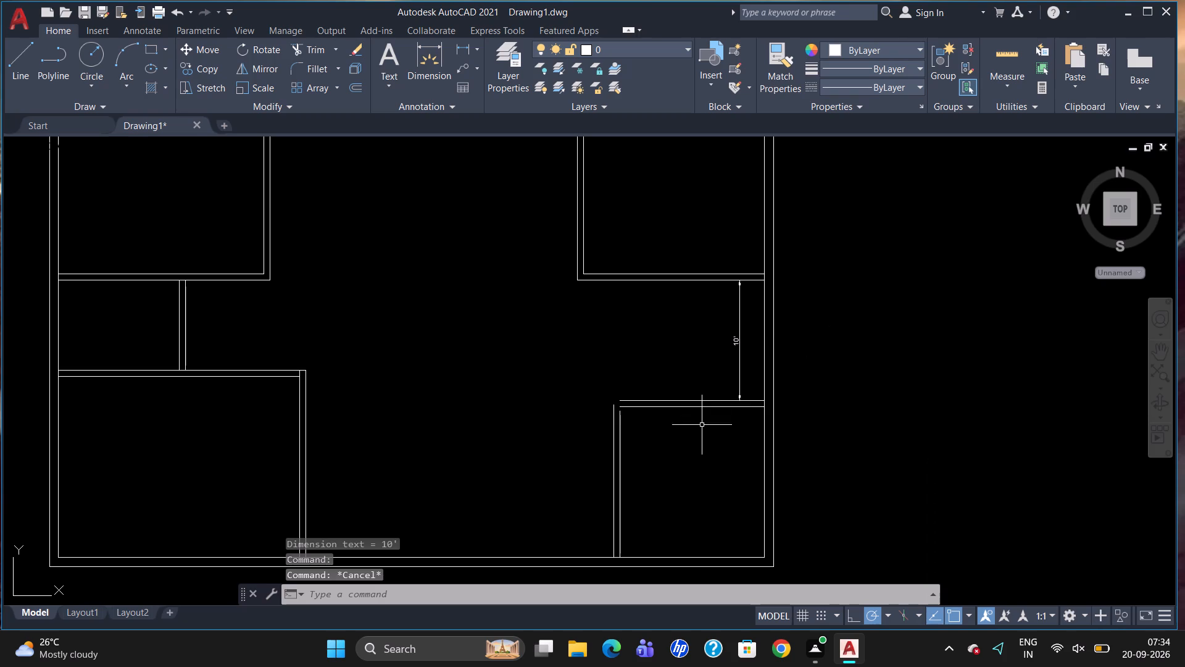
Extend the inner line of the southeast room's west partition up to the inner north wall line.
scroll(669, 433, "up", 1)
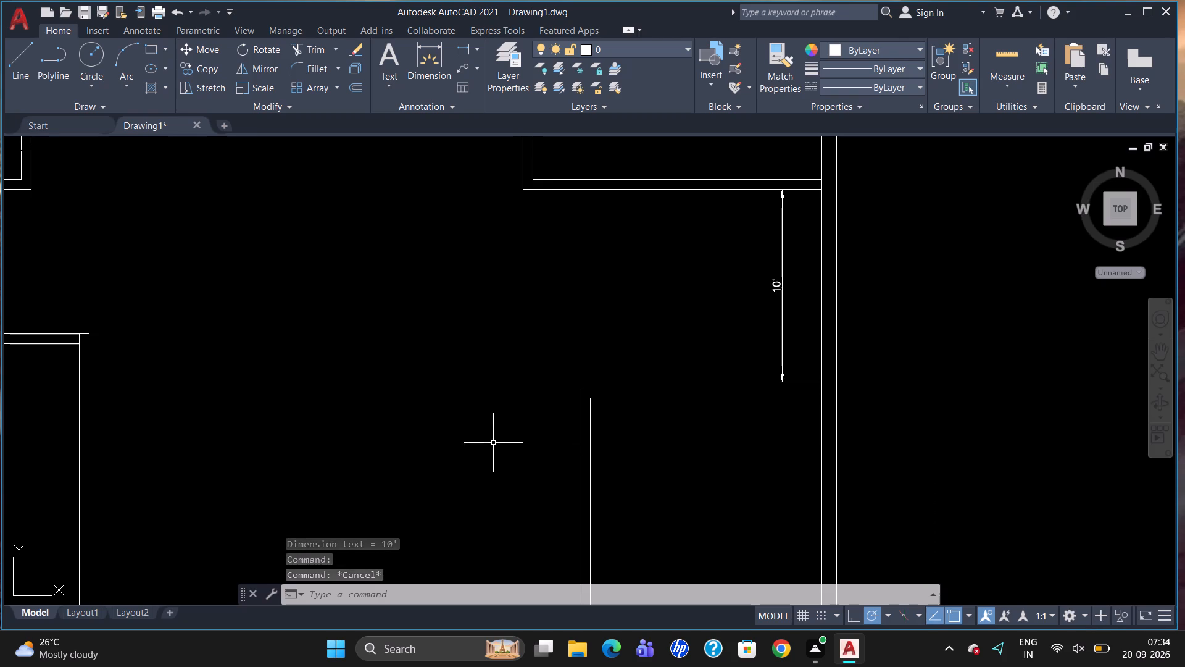
scroll(681, 403, "up", 2)
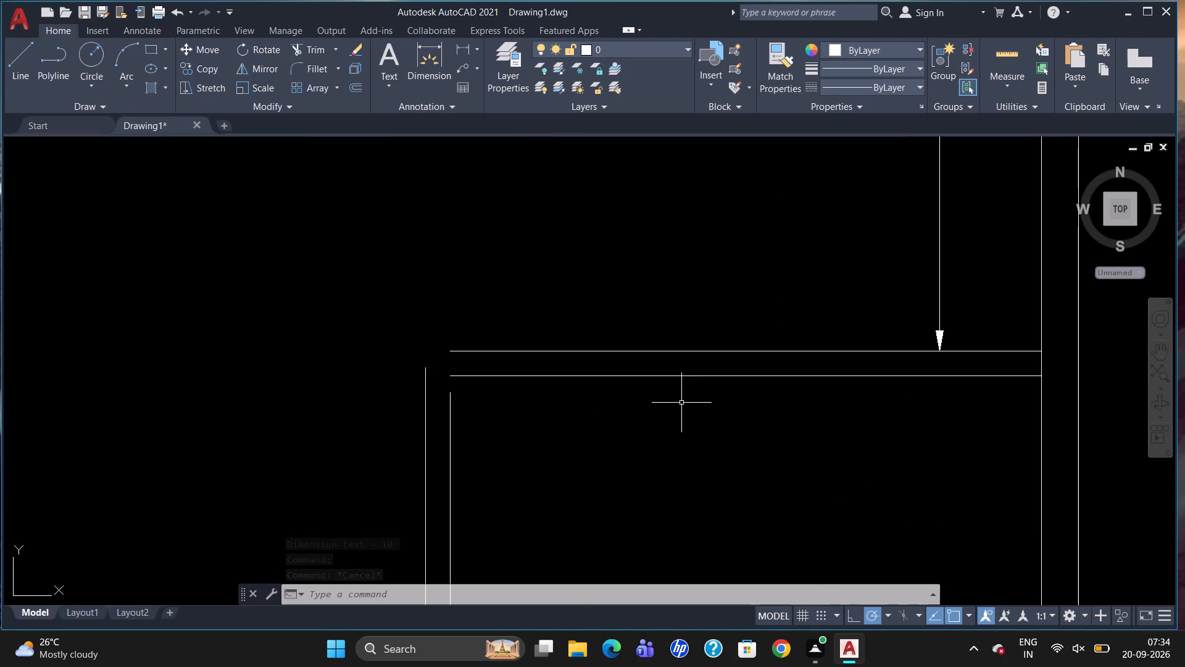
type("EX")
key("Return")
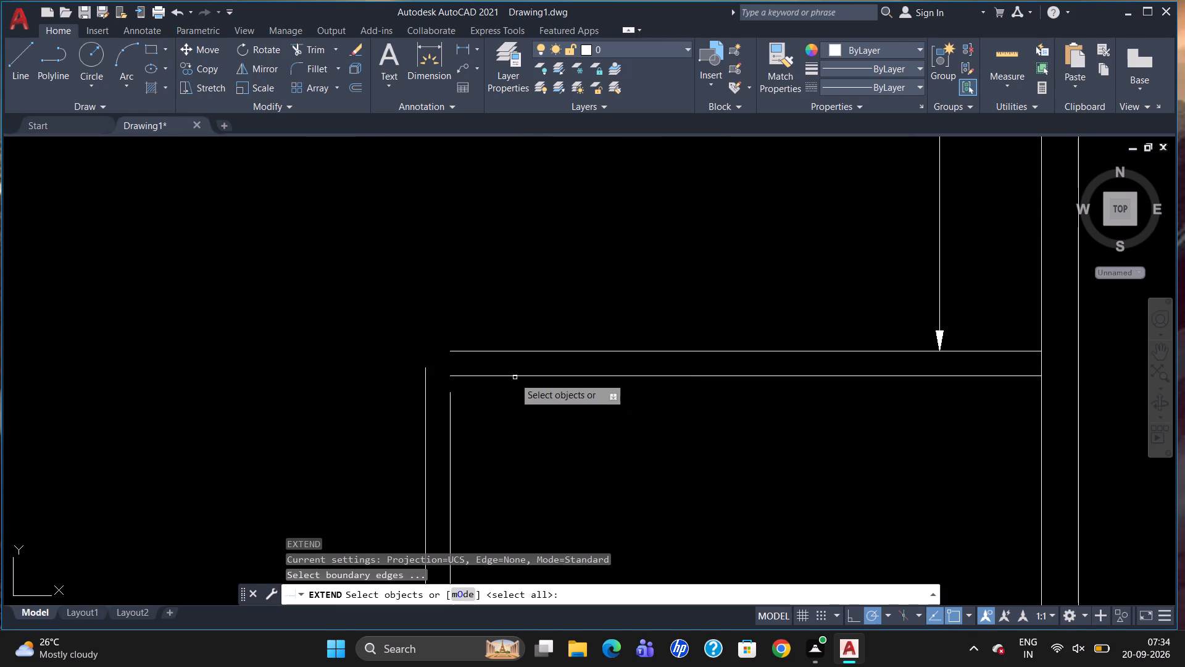
left_click(513, 375)
key("Return")
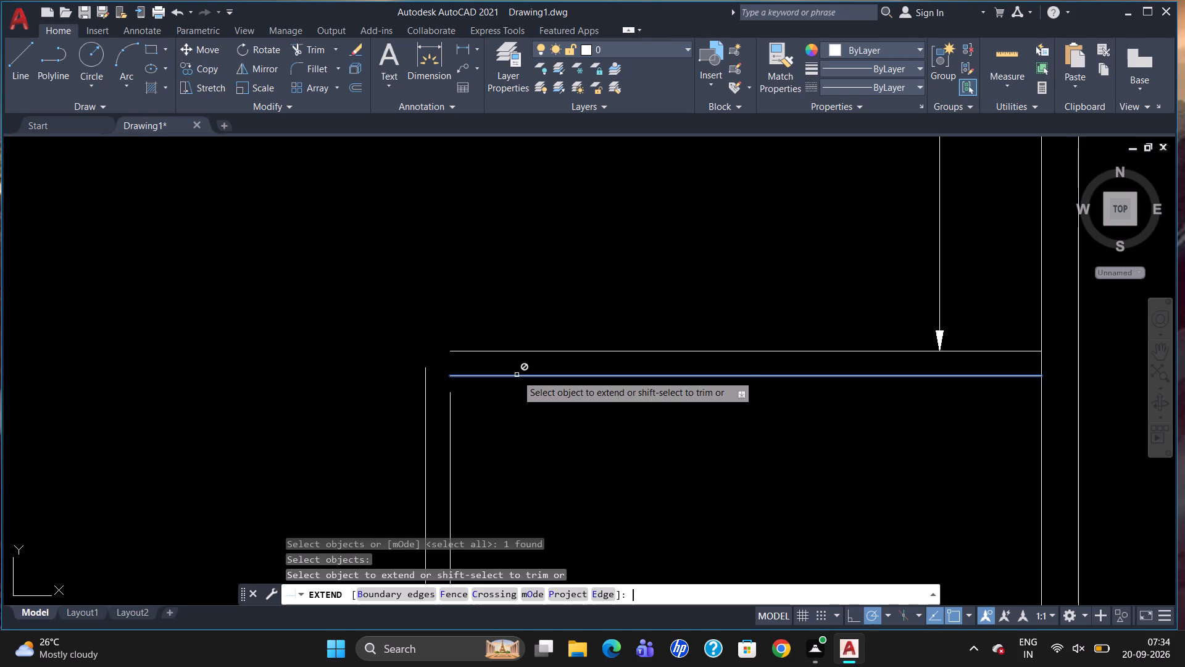
left_click(448, 406)
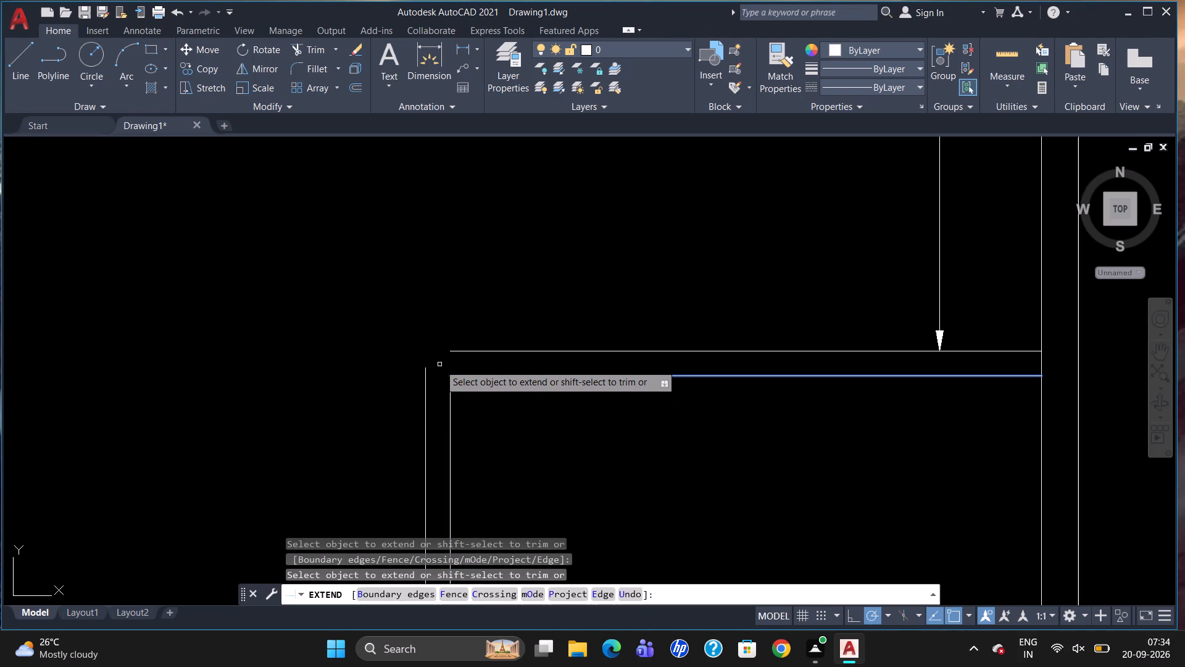
key("Escape")
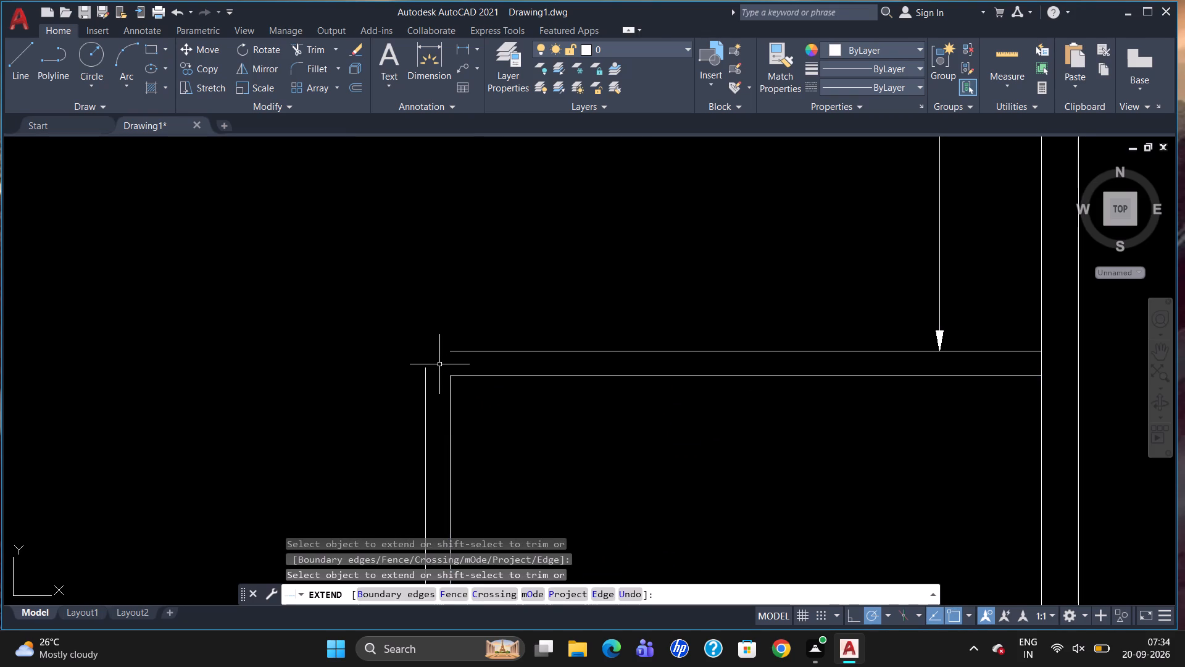
Draw a short vertical line north from the top end of the west partition's outer line, past the outer north wall line.
key("l")
key("Return")
left_click(423, 371)
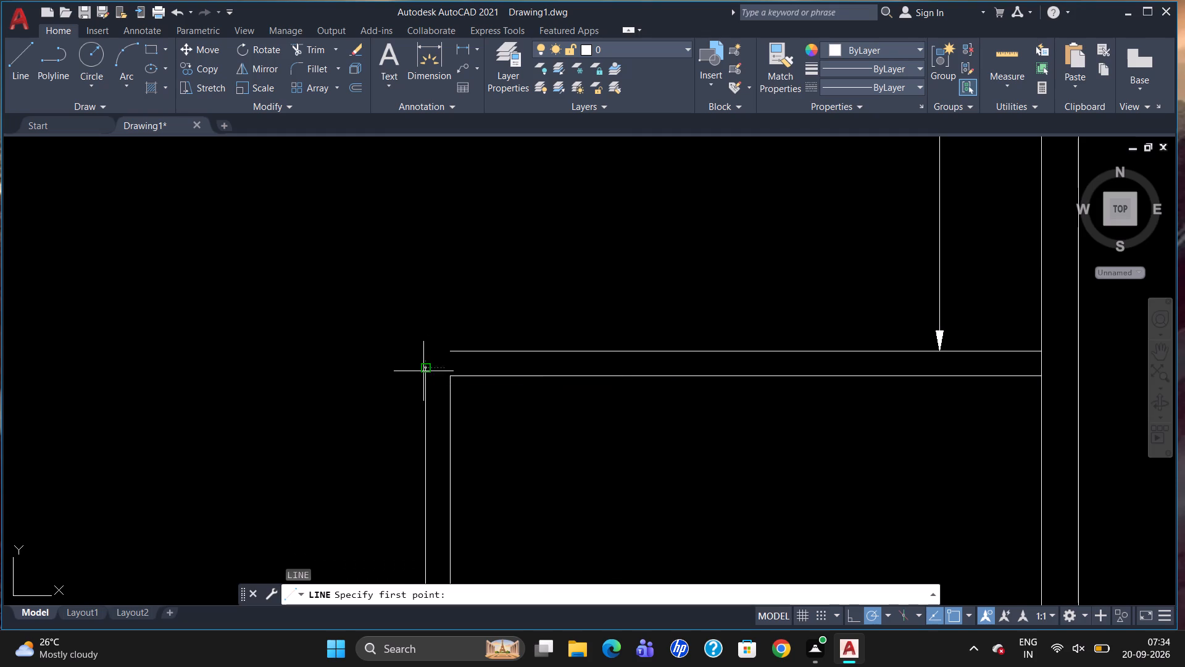
left_click(423, 312)
key("Escape")
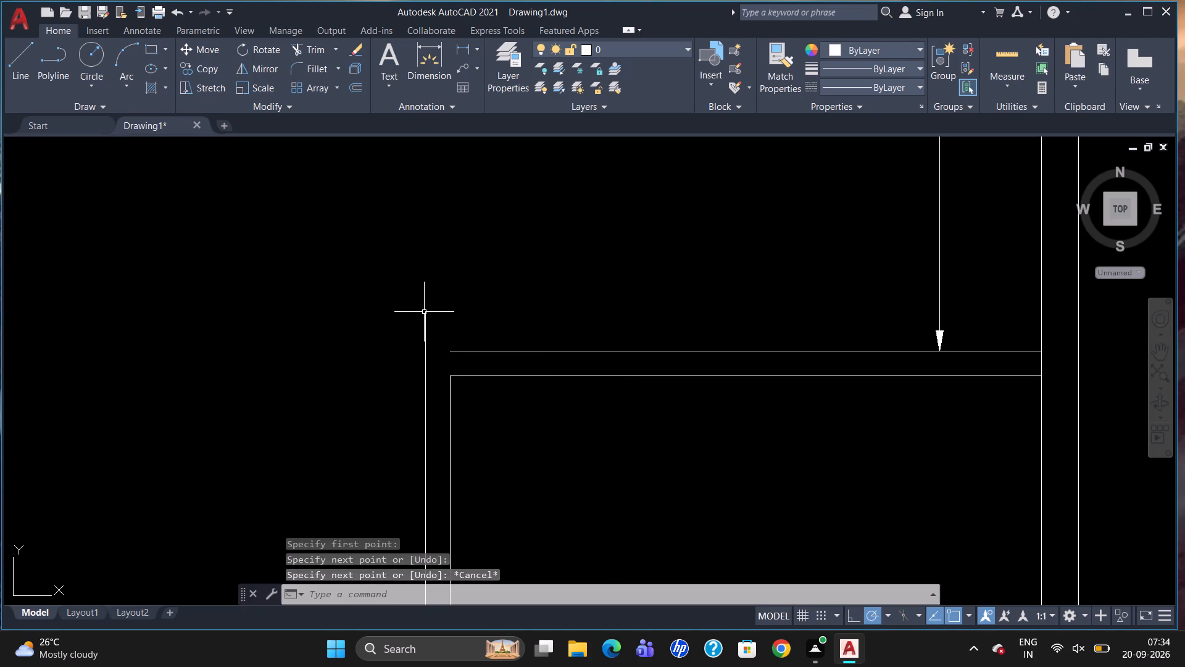
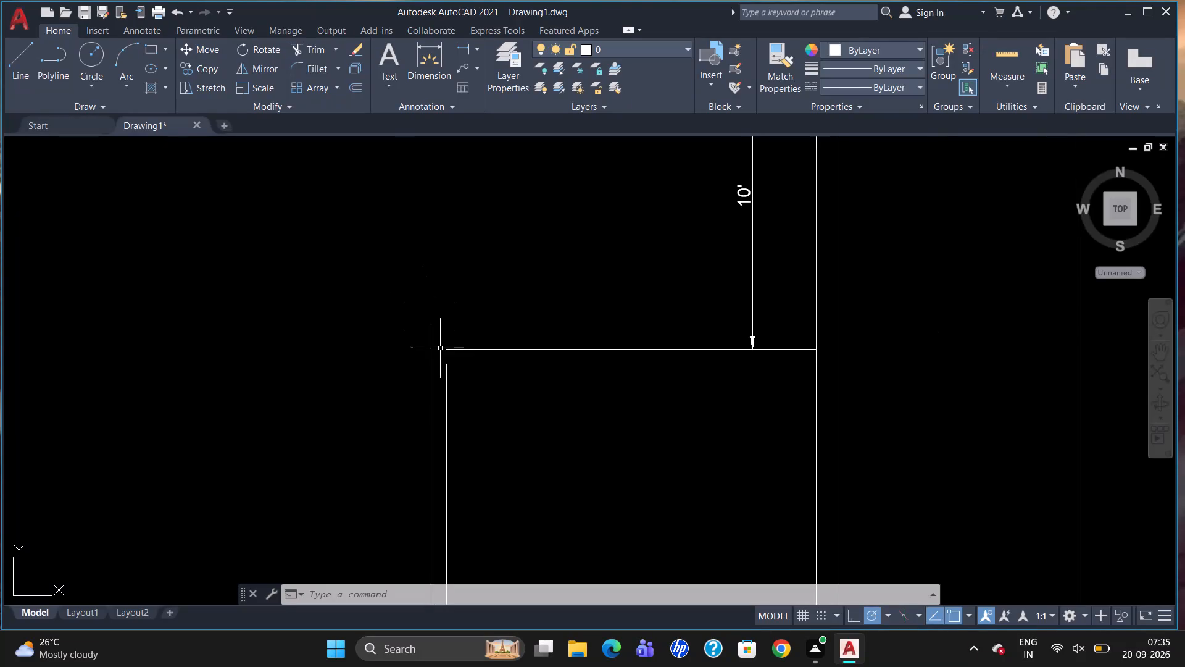
Extend the southeast room's outer north wall line west to the short vertical line above the west partition.
scroll(425, 361, "up", 1)
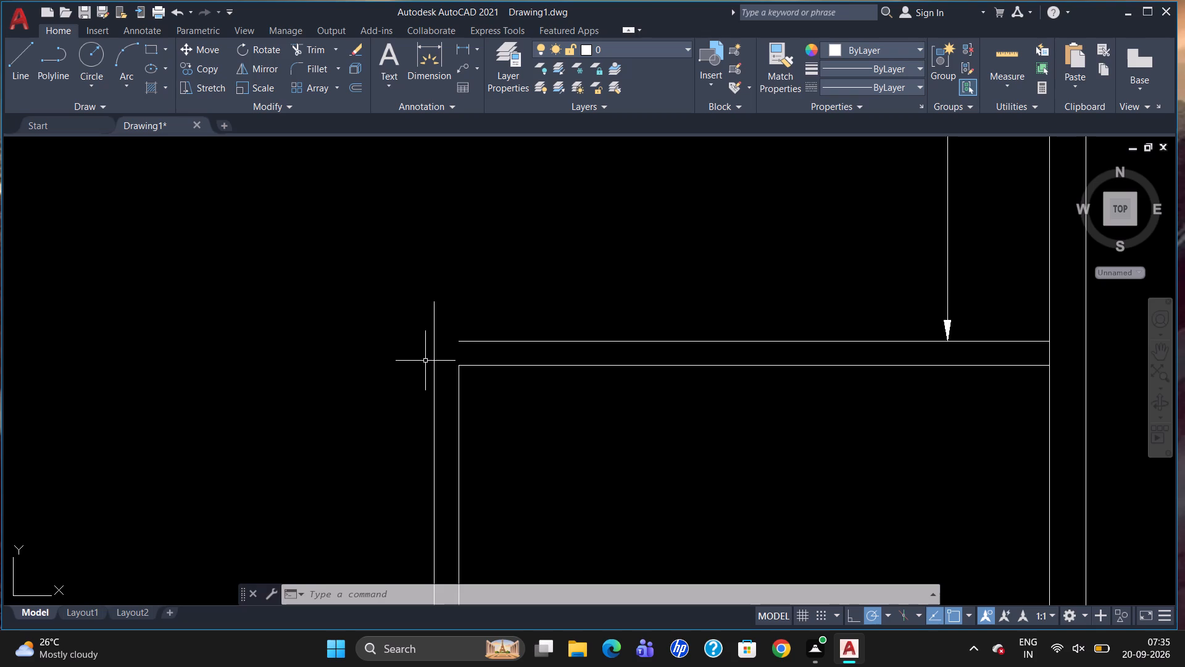
scroll(463, 326, "down", 1)
scroll(471, 389, "up", 1)
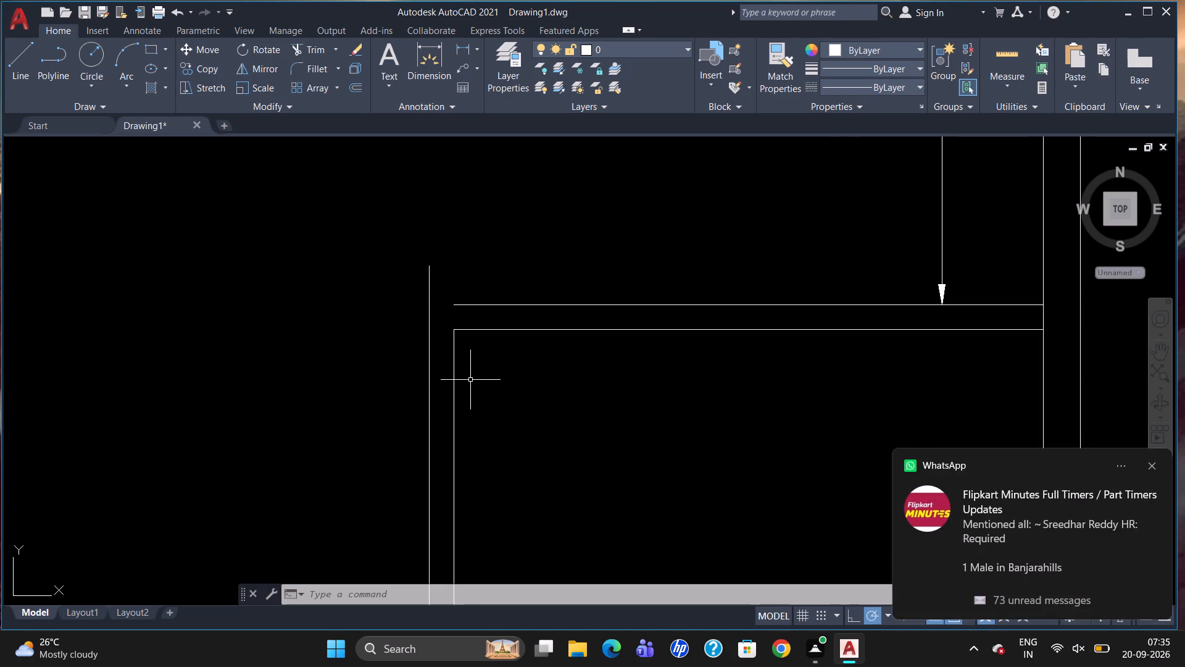
type("EX")
key("Return")
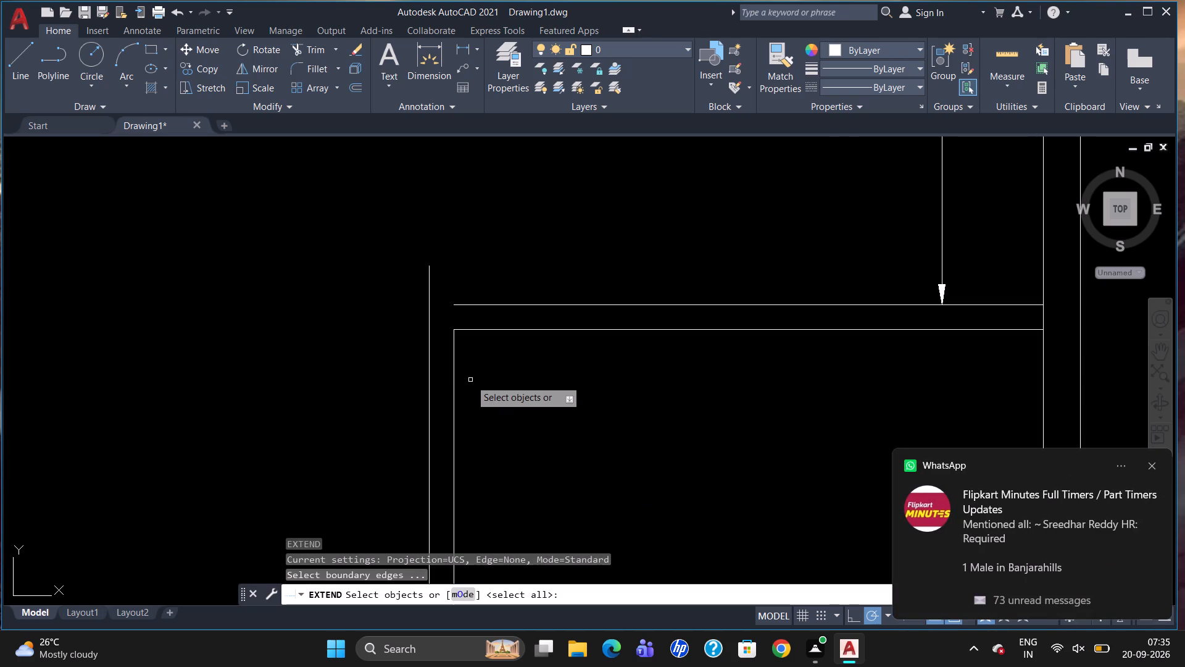
left_click(429, 280)
key("Return")
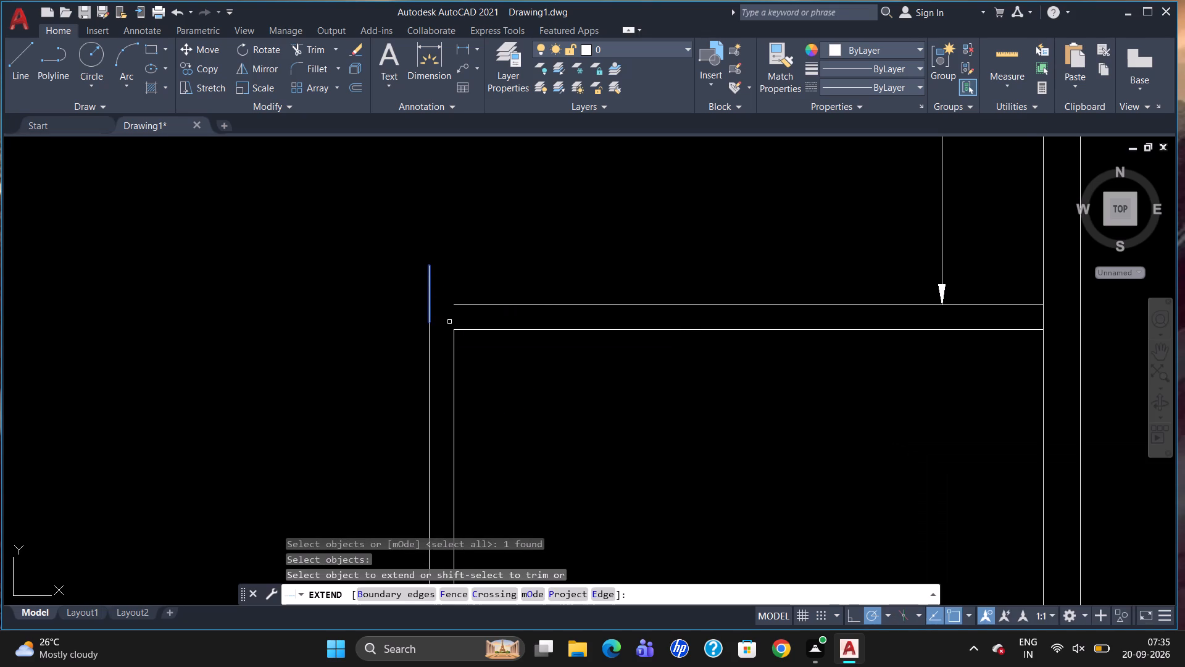
left_click_drag(459, 307, 465, 317)
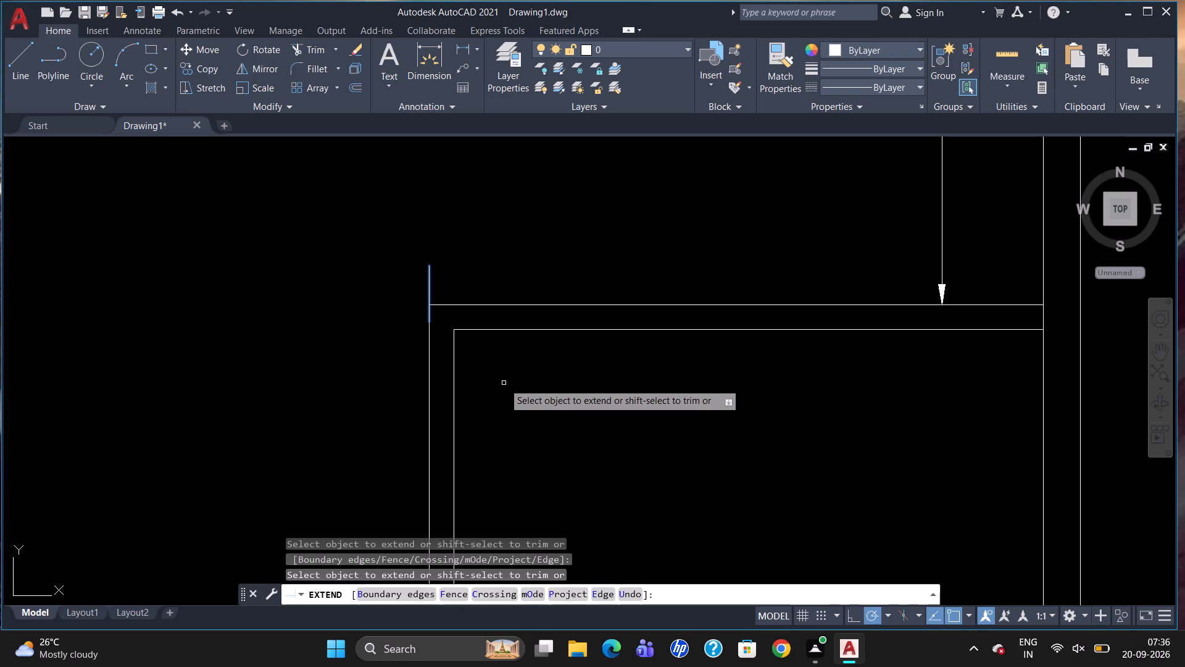
key("Escape")
Trim the vertical stub projecting north of the southeast room's outer northwest corner.
type("TR")
key("Return")
key("Return")
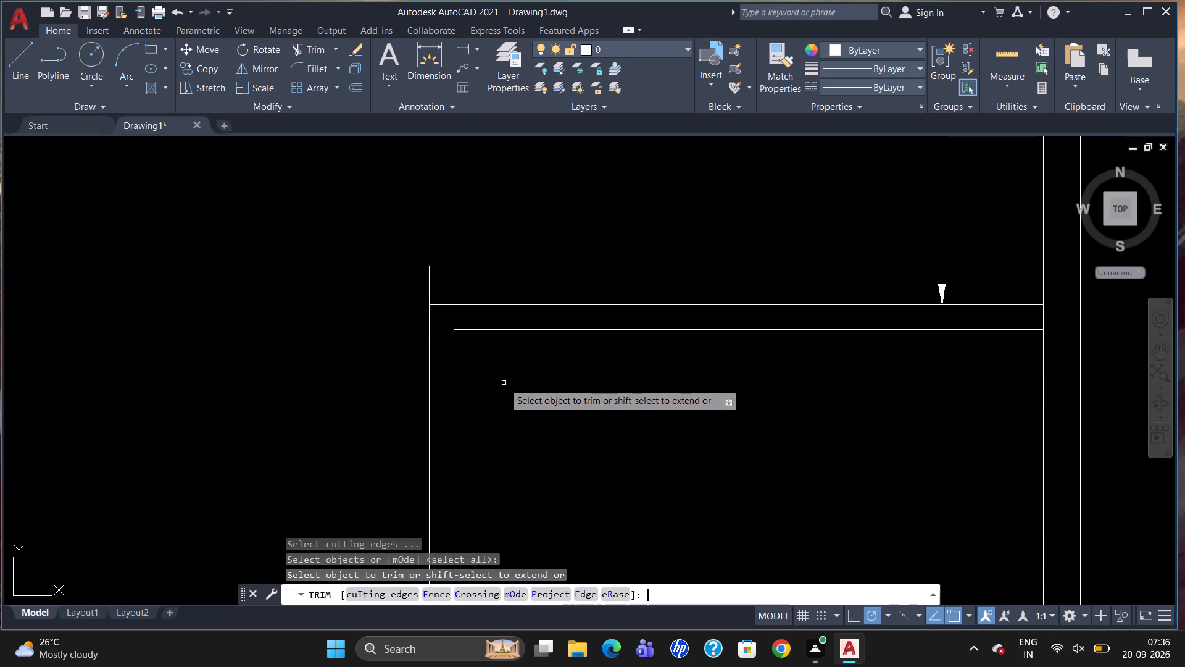
left_click(431, 285)
scroll(656, 265, "down", 2)
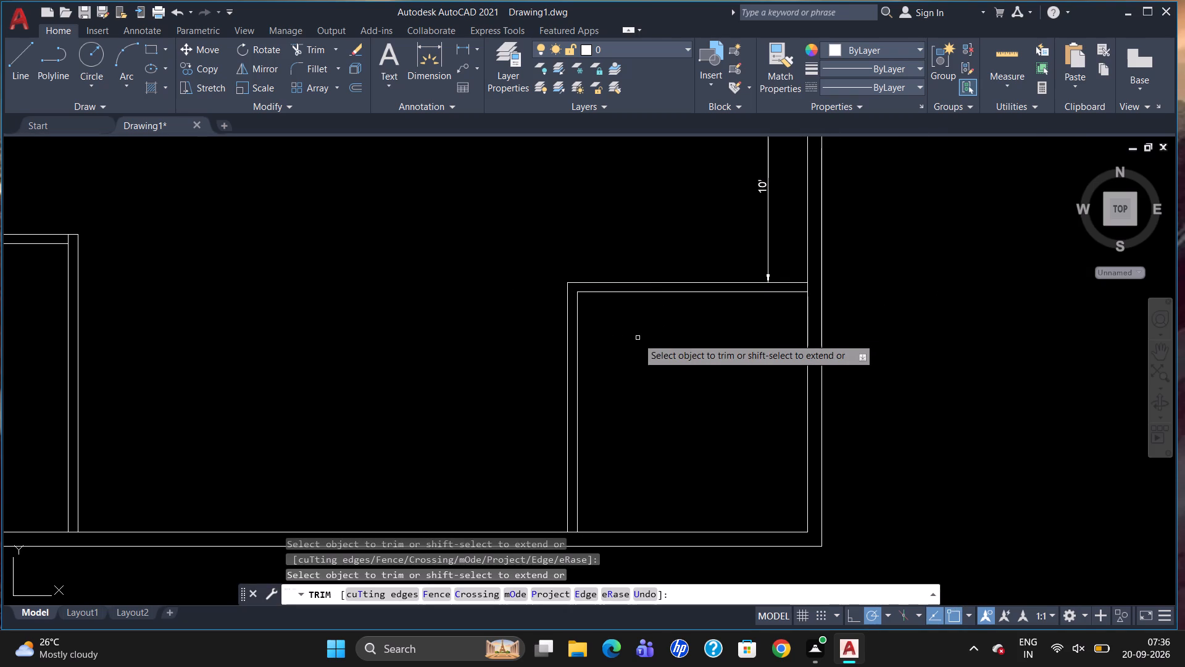
key("Escape")
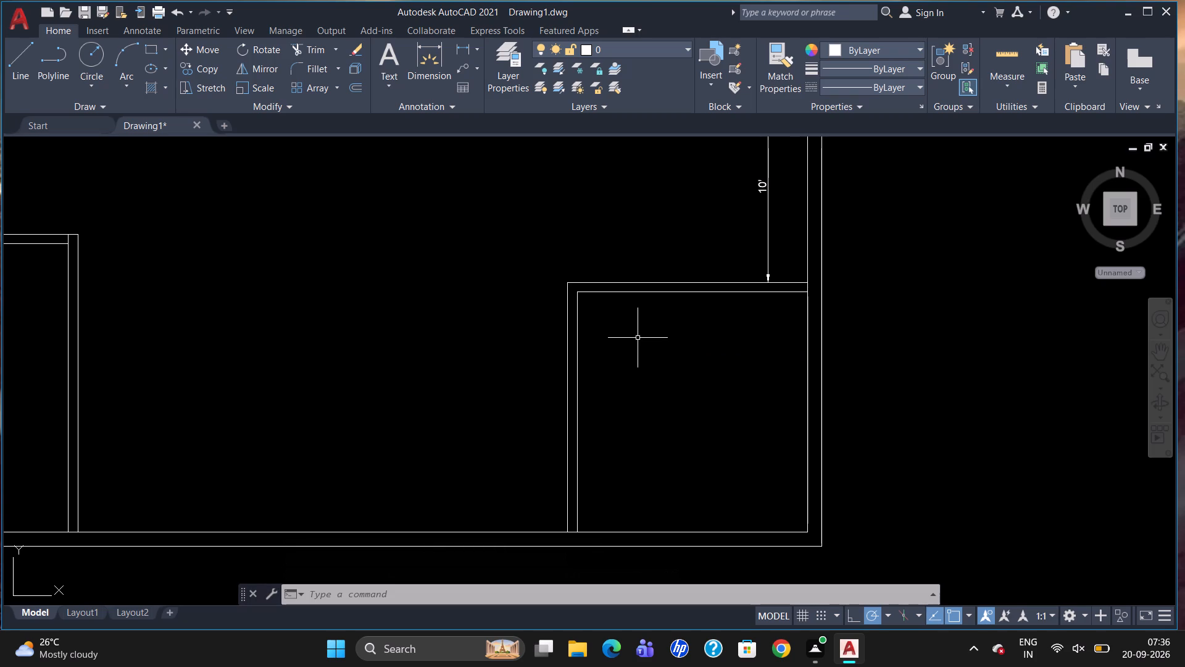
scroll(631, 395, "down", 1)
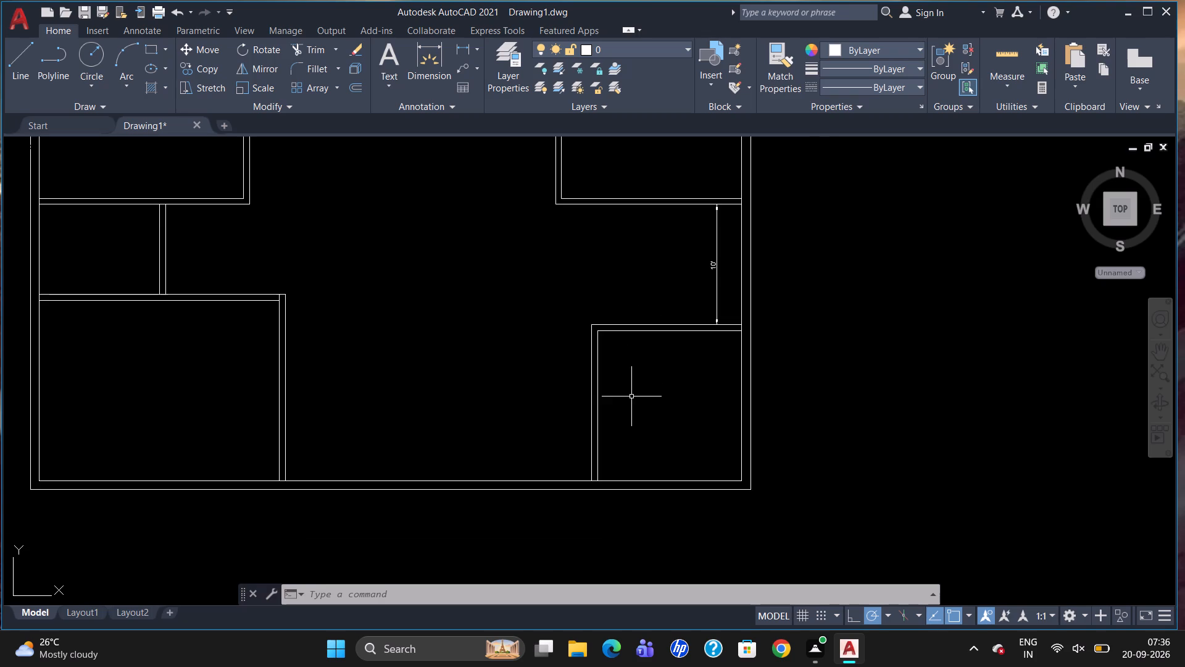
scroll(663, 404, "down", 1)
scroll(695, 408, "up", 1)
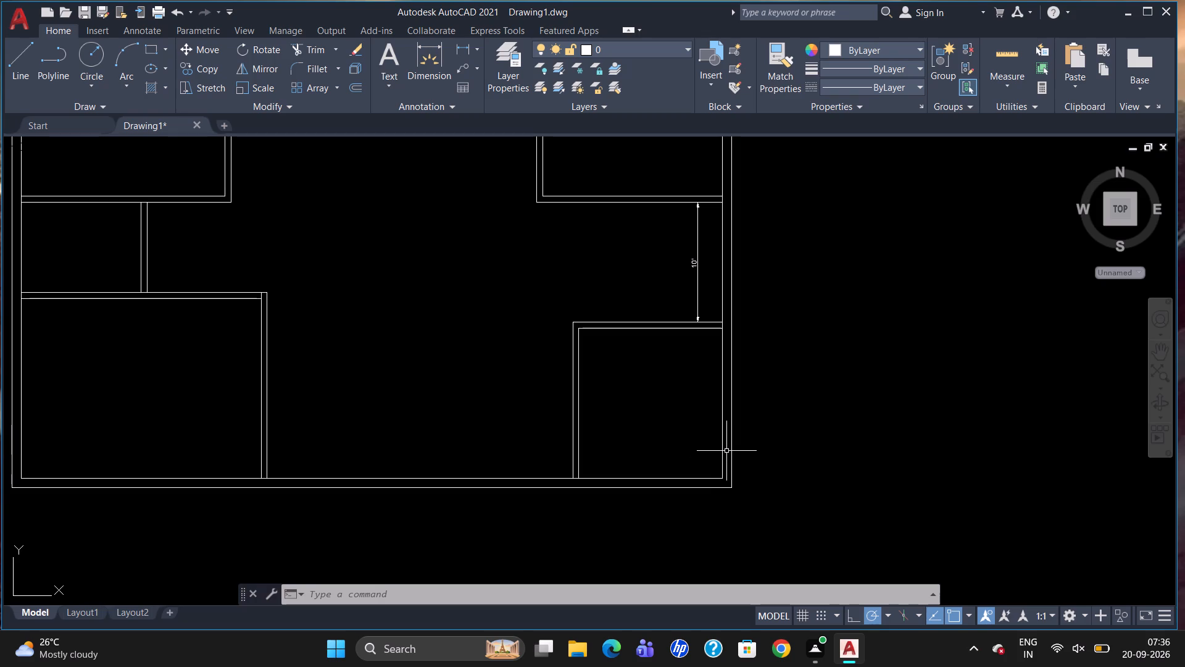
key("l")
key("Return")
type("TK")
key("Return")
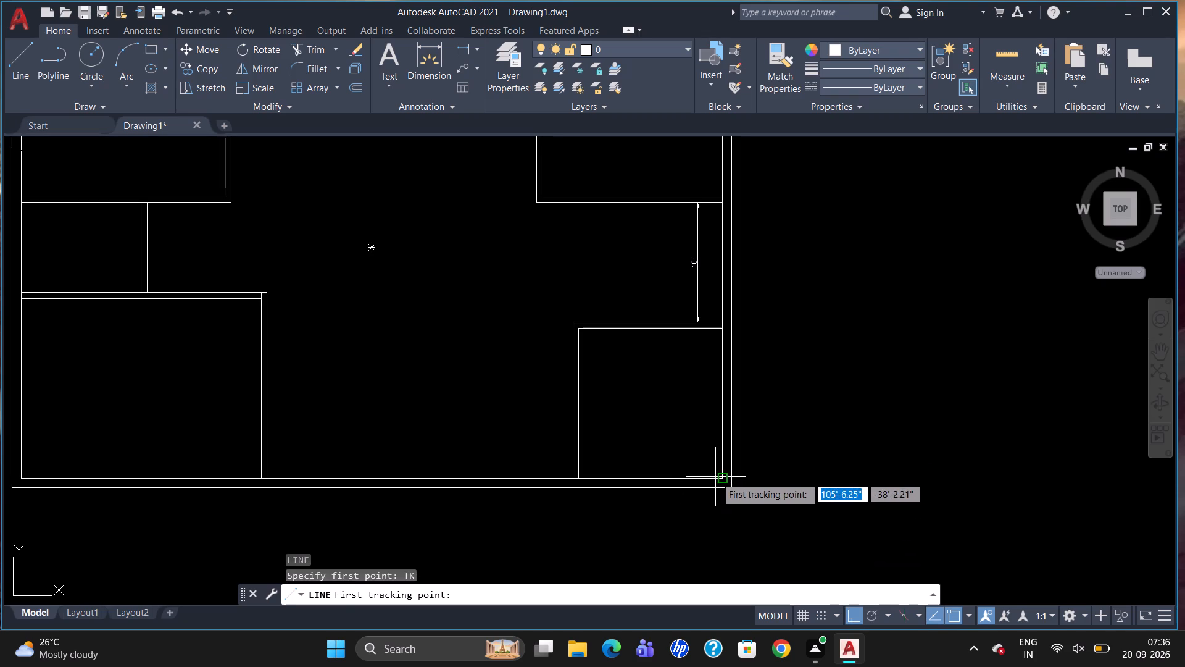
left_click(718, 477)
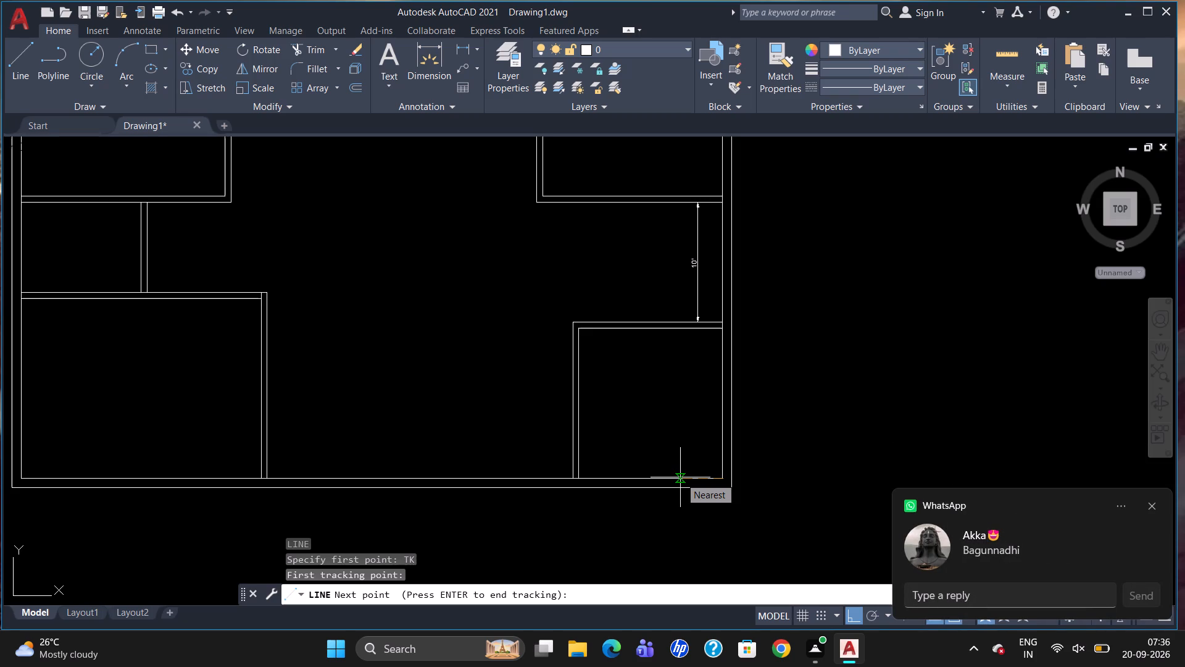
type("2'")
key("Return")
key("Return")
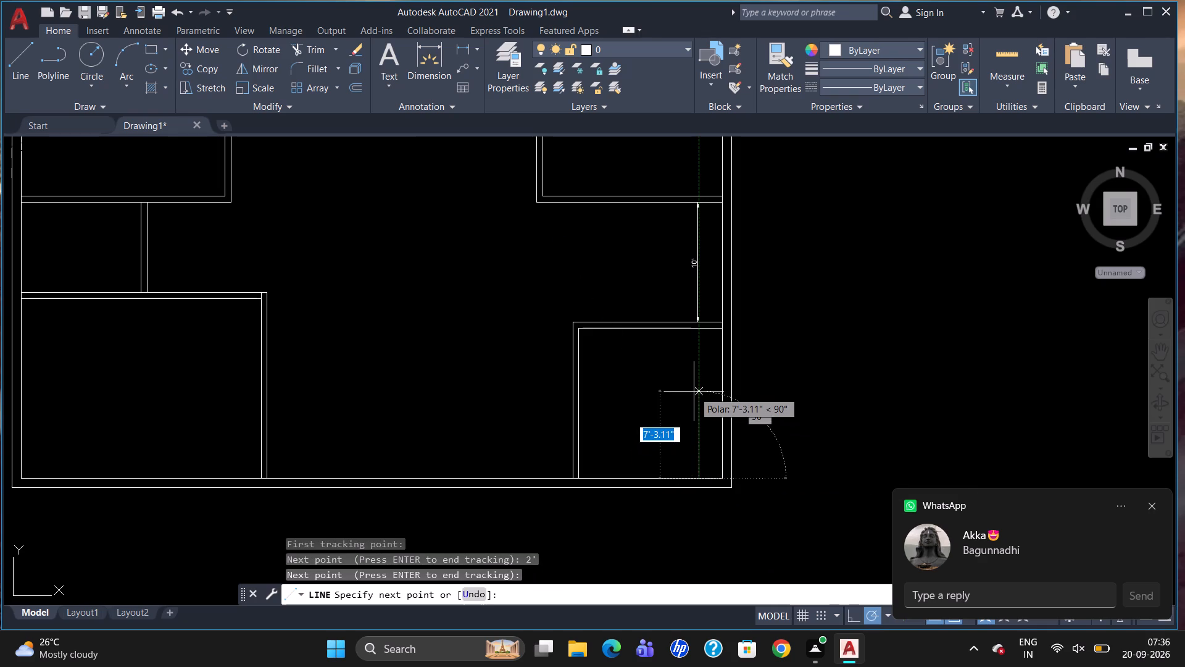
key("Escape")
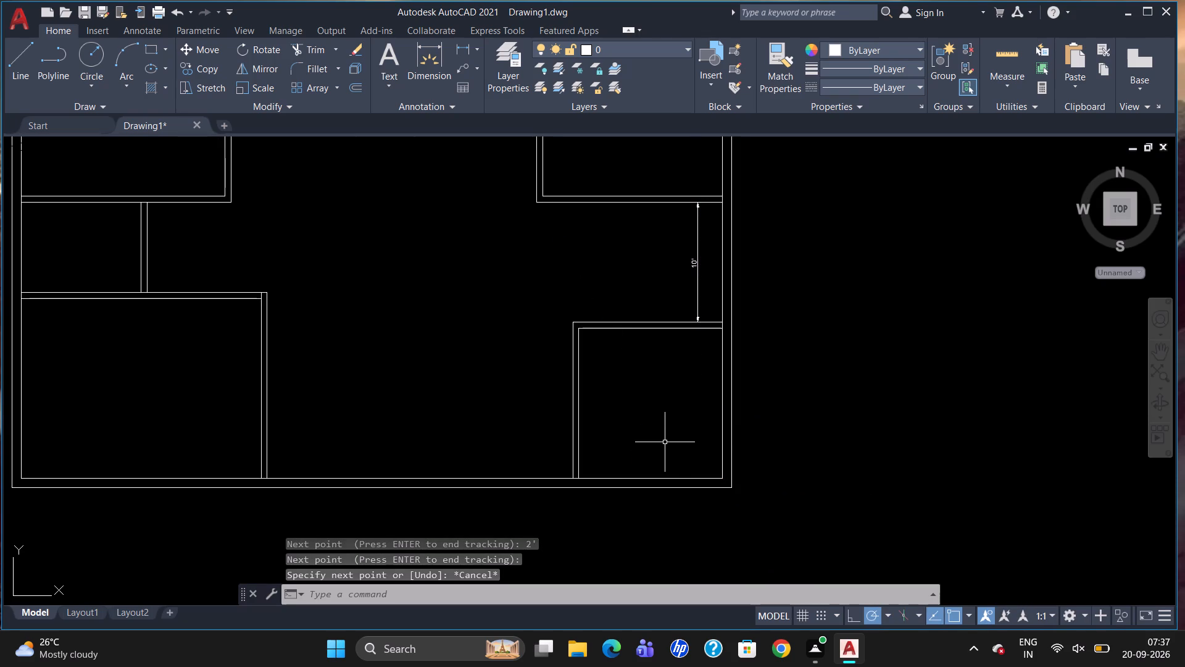
Draw a vertical line 3' west of the southeast room's inner east wall, from the inner south wall to the inner north wall.
key("l")
key("Return")
type("TK")
key("Return")
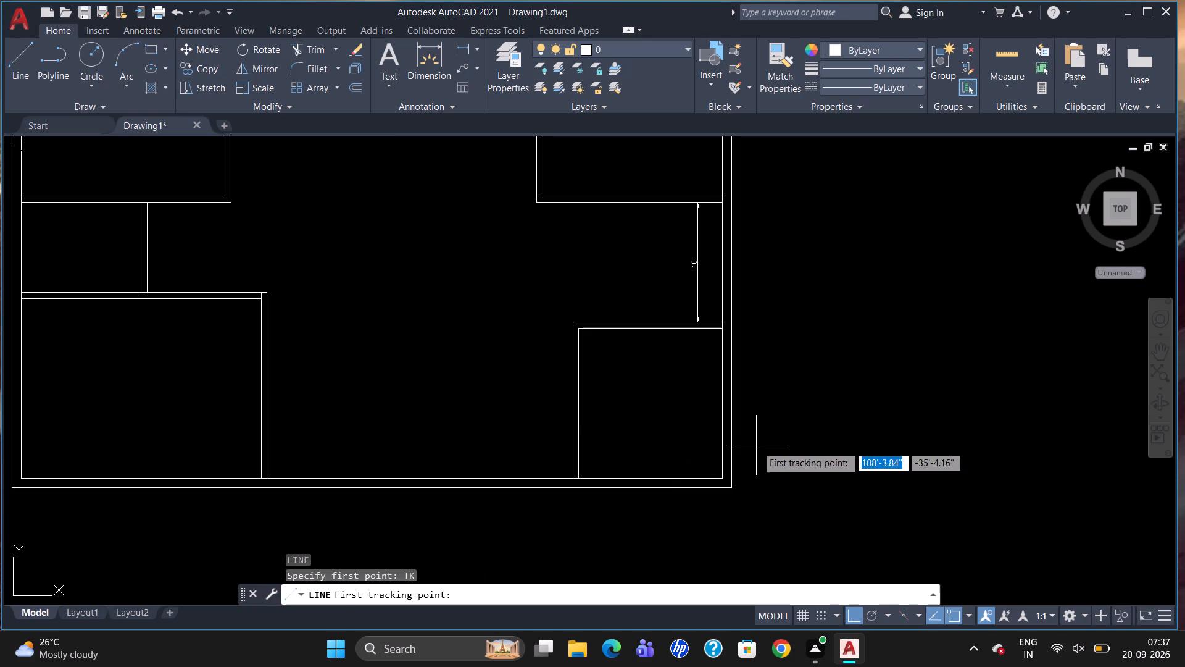
left_click(721, 474)
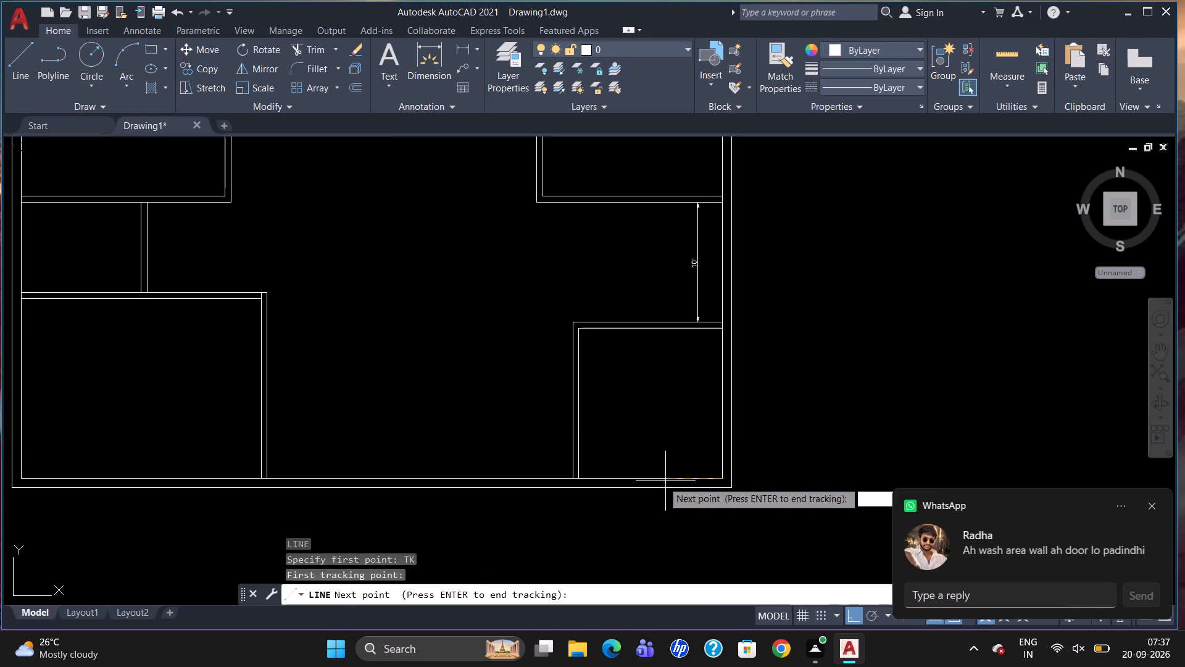
type("3'")
key("Return")
key("Return")
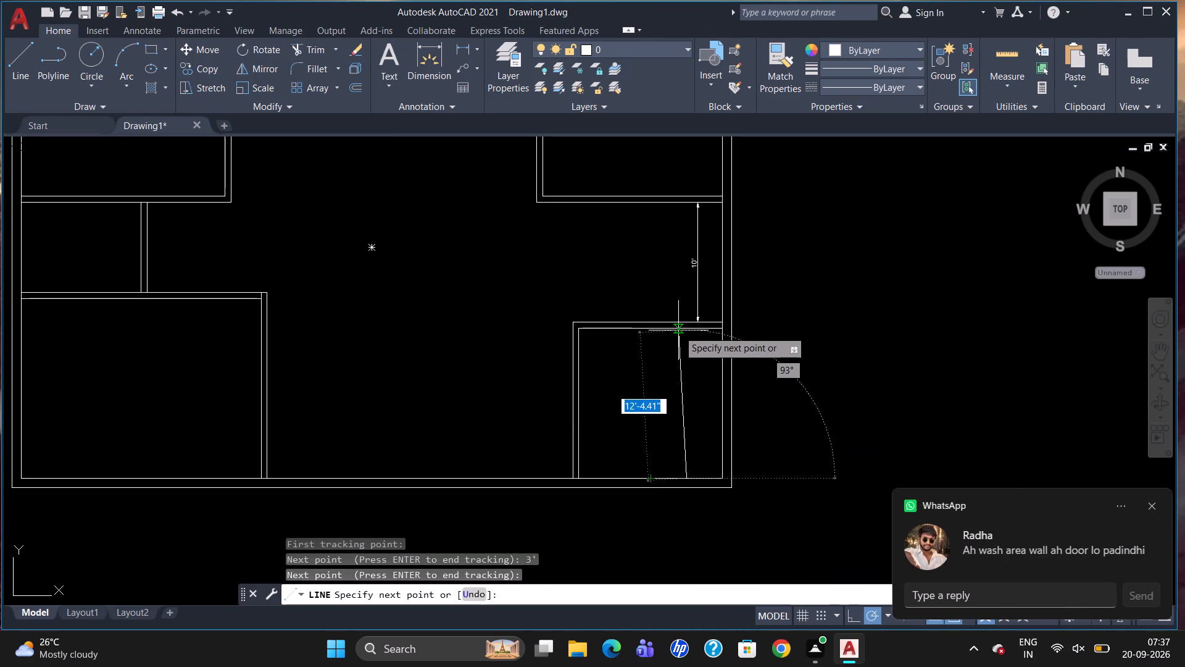
scroll(682, 329, "up", 2)
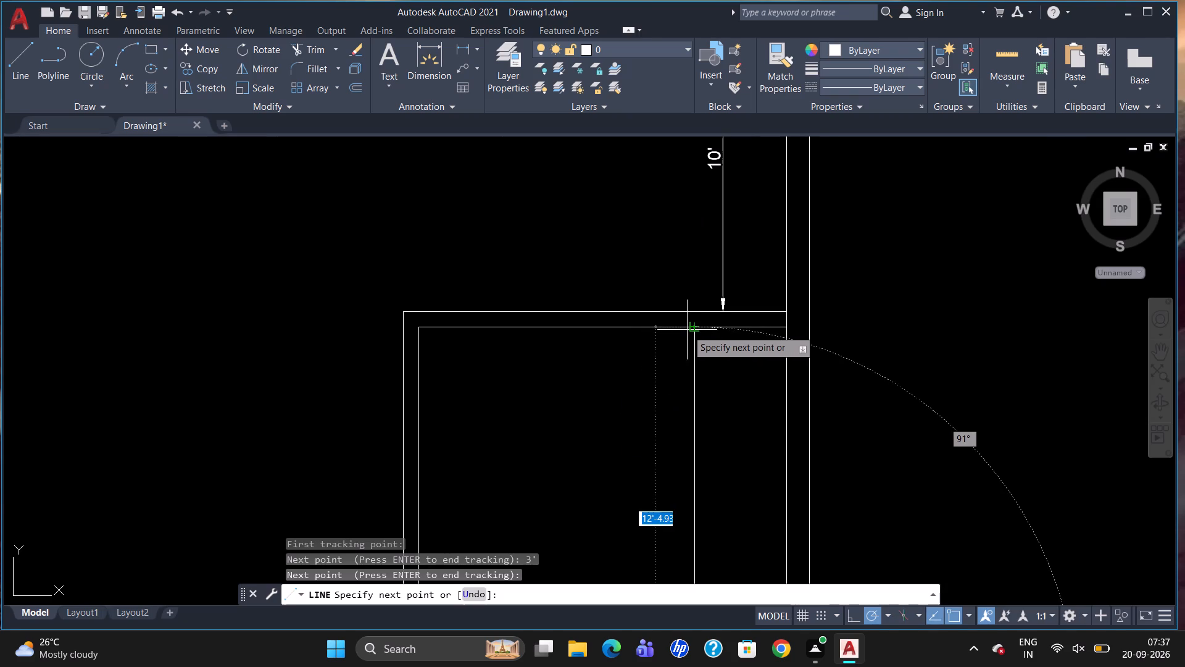
left_click(695, 329)
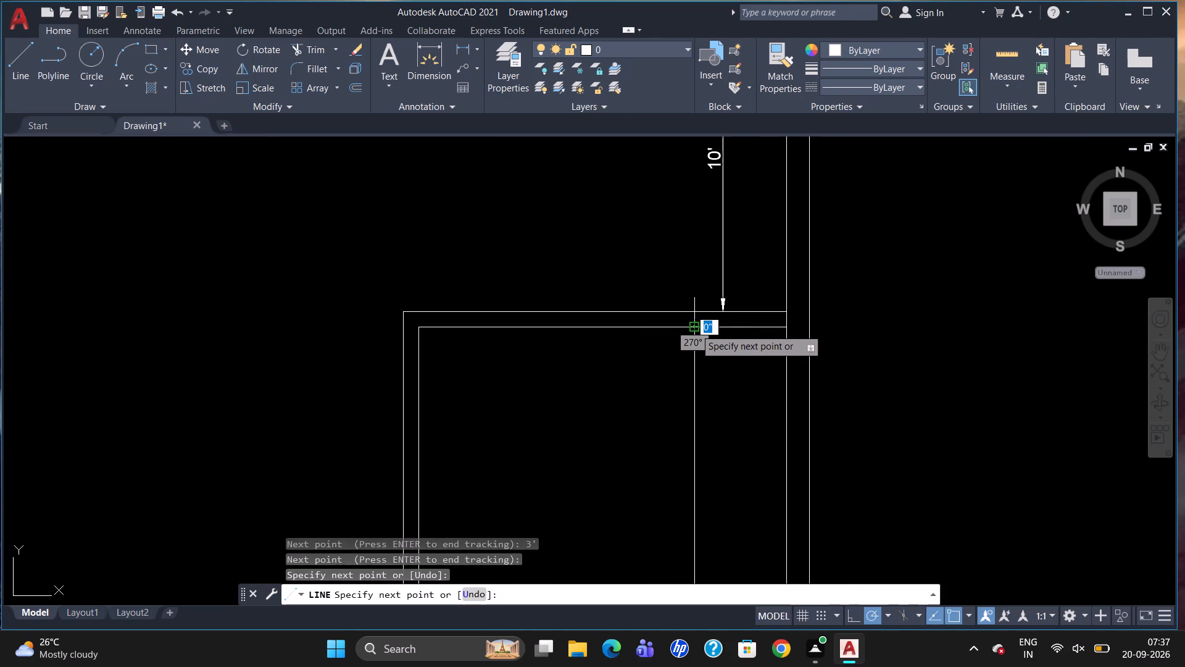
scroll(695, 329, "down", 2)
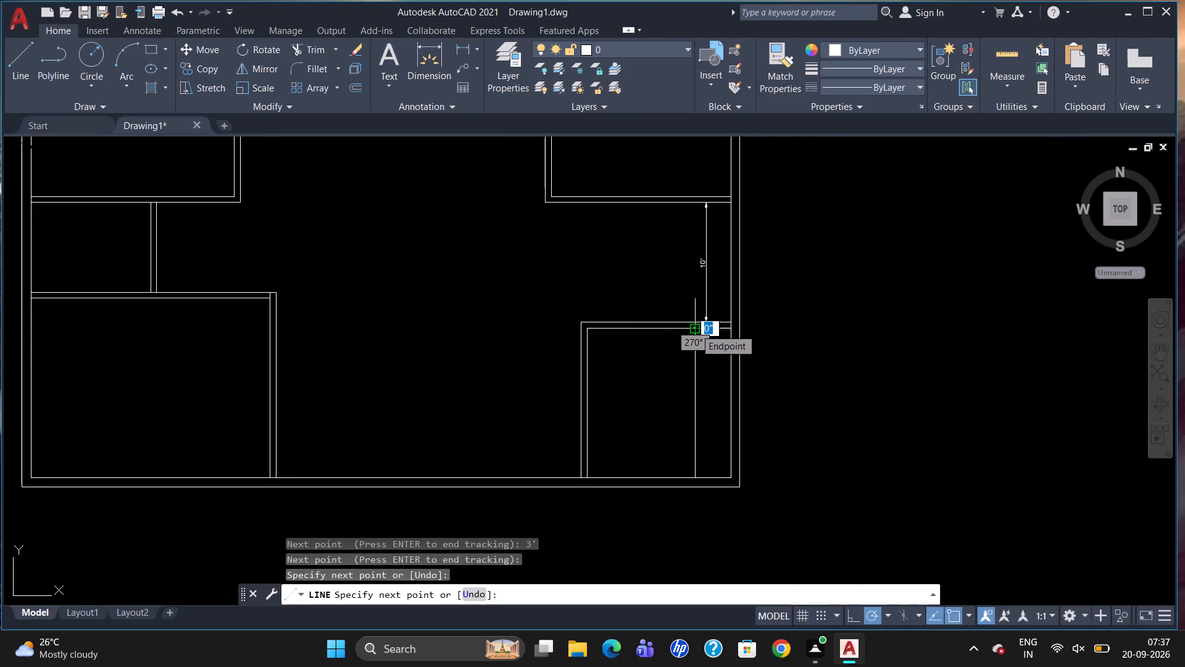
key("Escape")
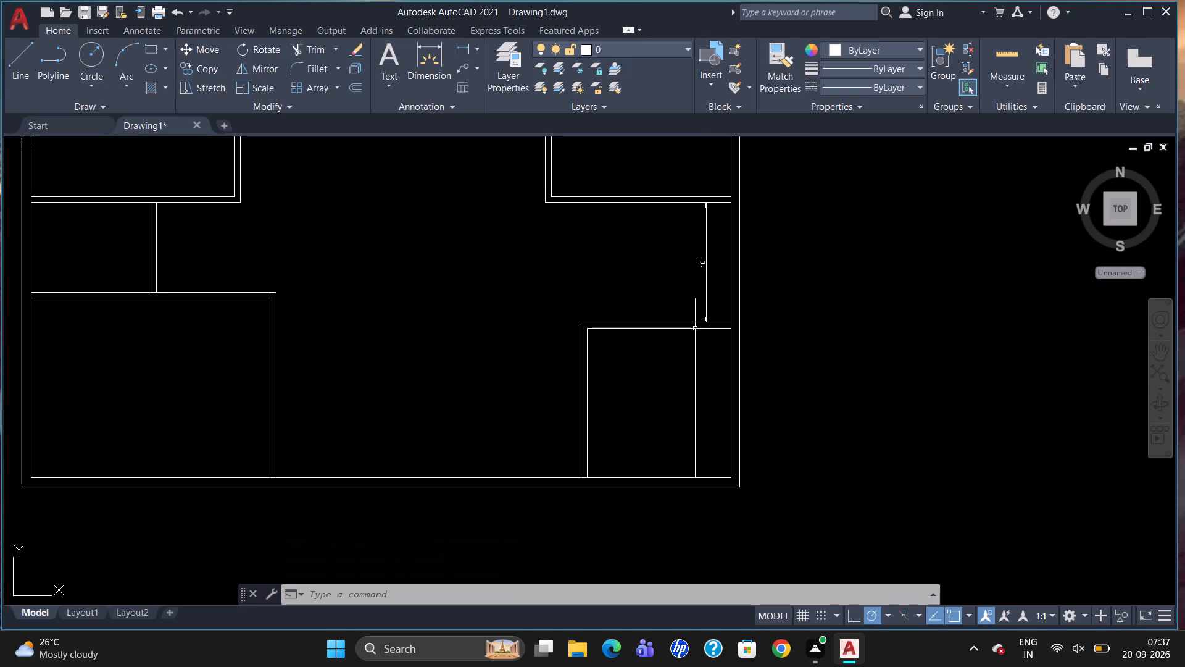
Draw a horizontal line 3' south of the southeast room's inner north wall, from near the west partition east to the new vertical line.
key("l")
key("Return")
type("TK")
key("Return")
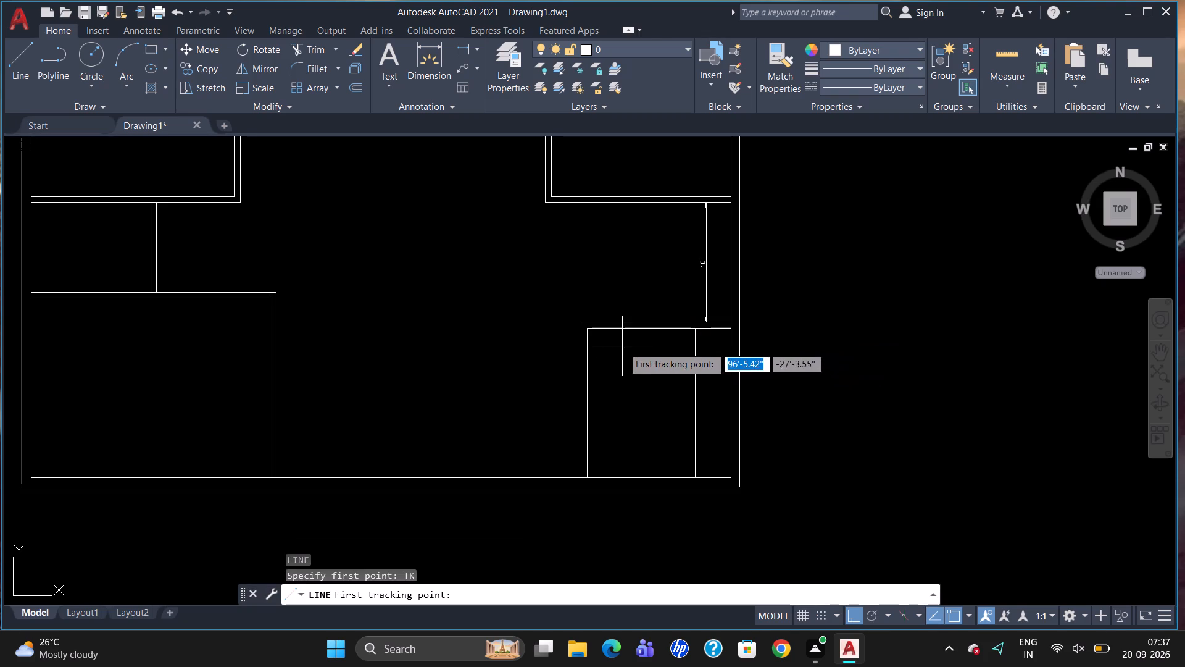
left_click(617, 332)
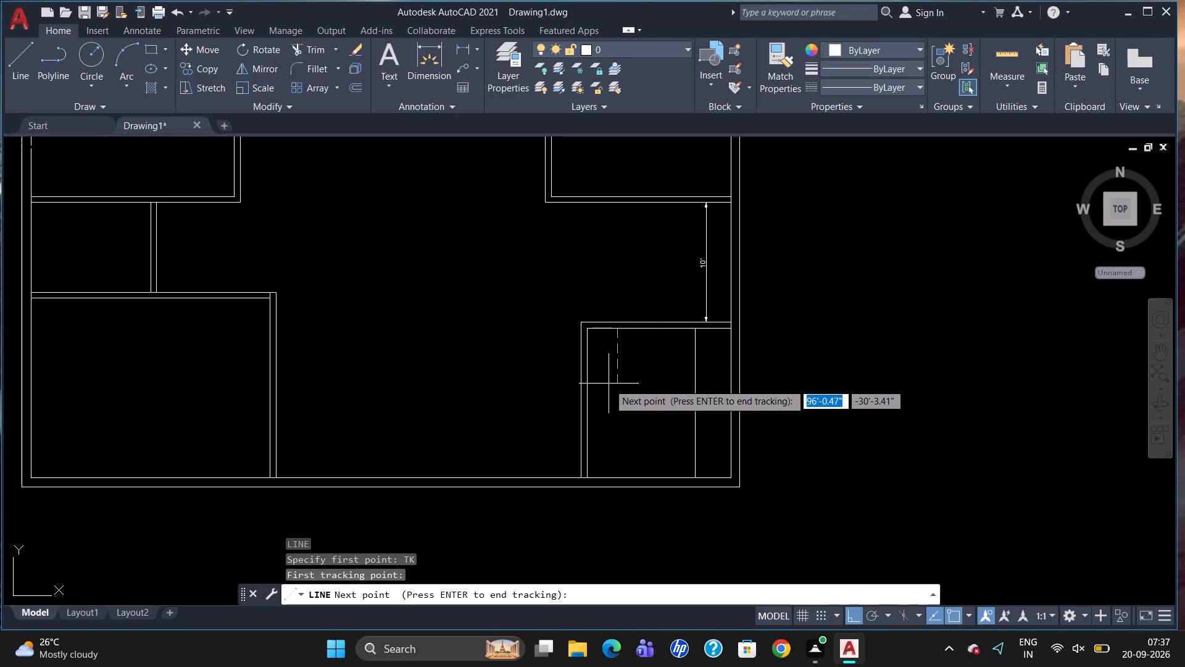
type("2'")
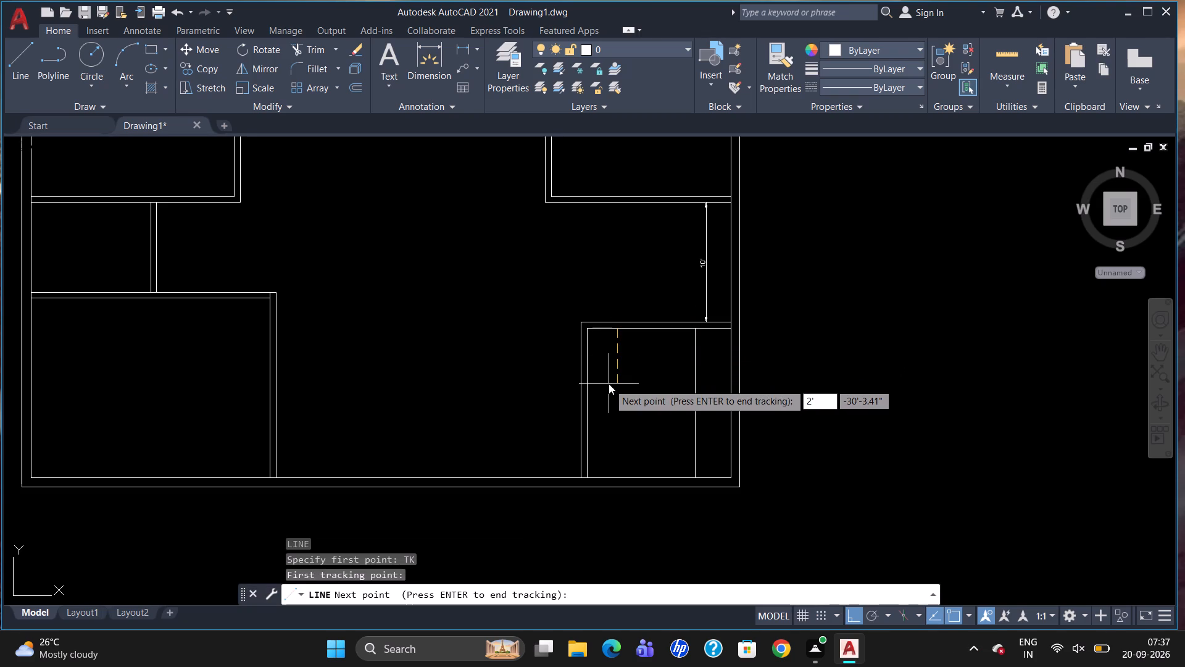
key("BackSpace")
key("BackSpace")
type("3'")
key("Return")
key("Return")
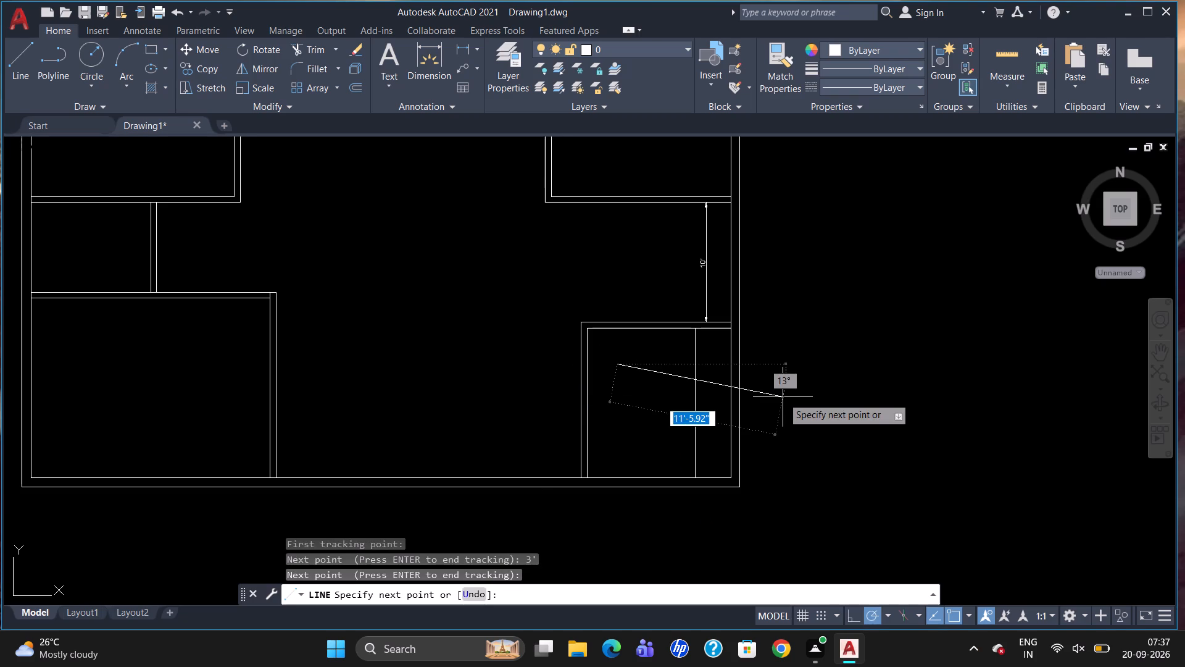
left_click(699, 363)
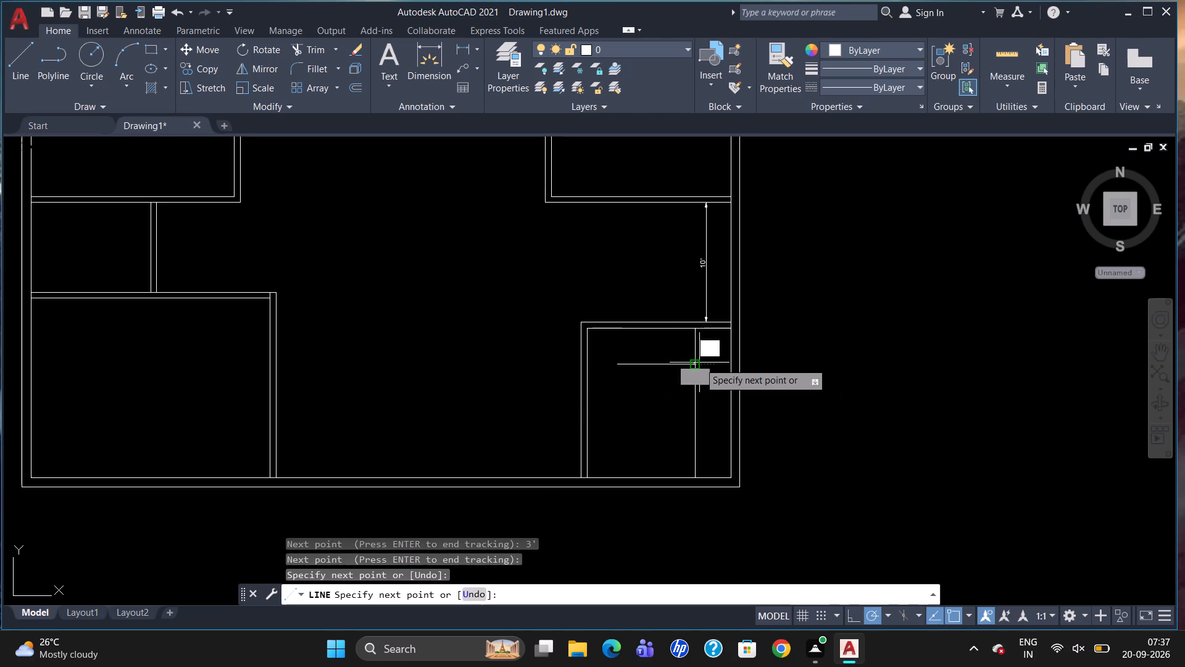
key("Escape")
key("t")
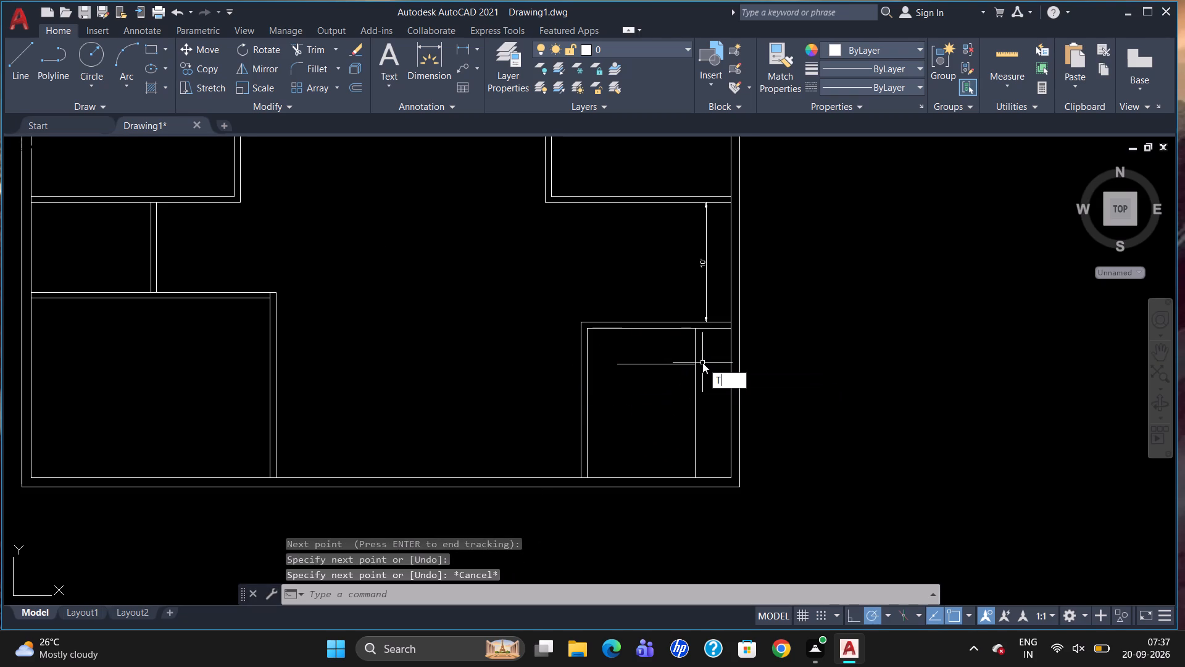
key("Escape")
Draw a 3' vertical line from the horizontal line's west end up to the inner north wall line.
key("l")
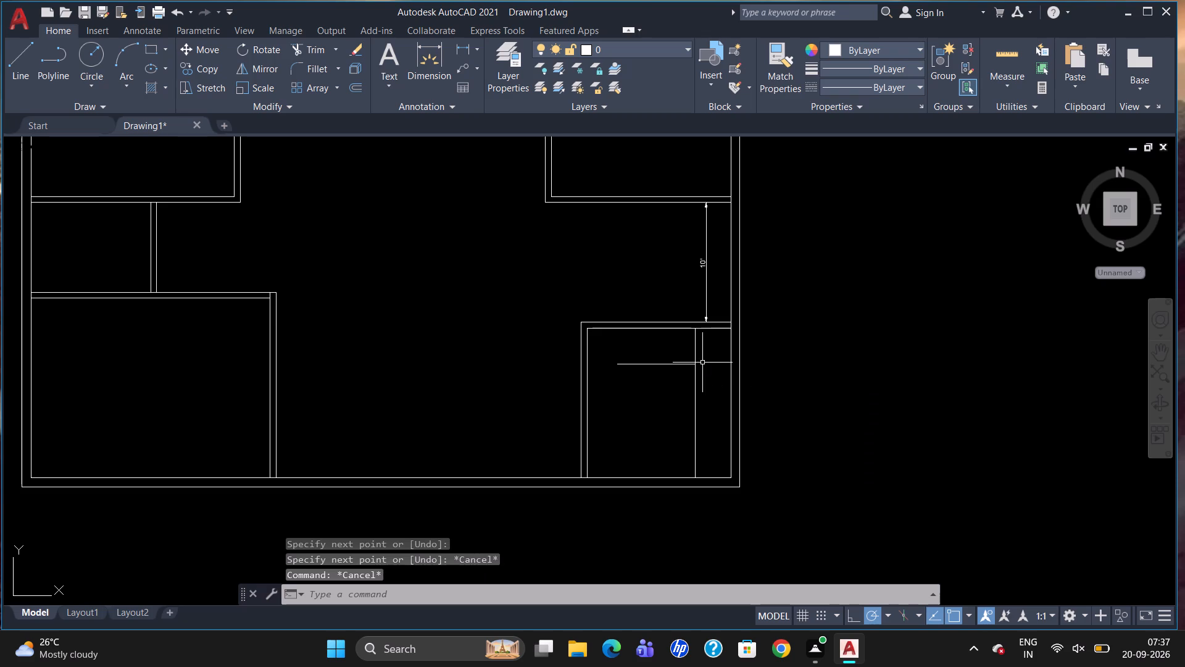
key("Return")
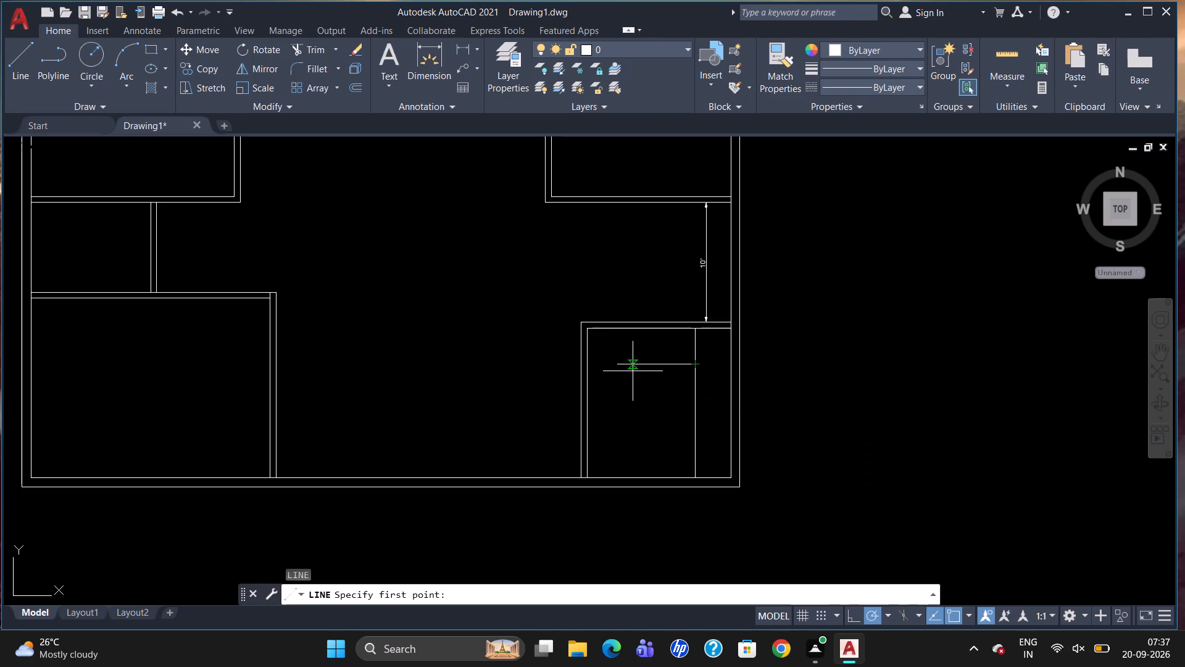
left_click(622, 364)
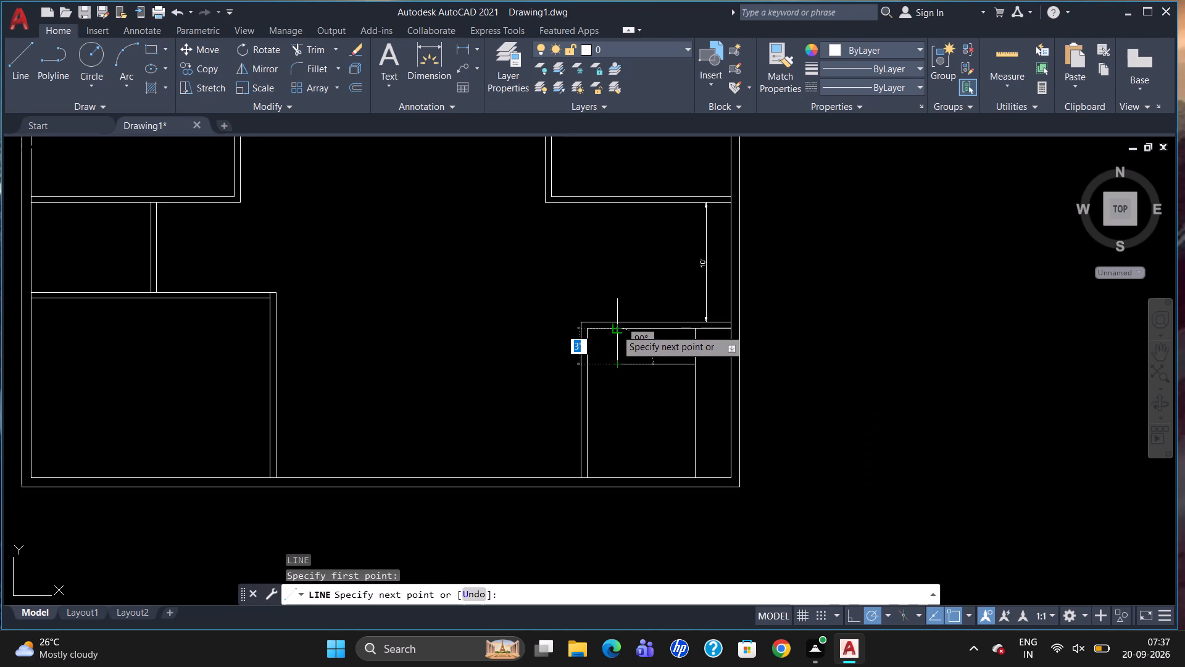
left_click(616, 329)
key("Escape")
Trim the long vertical line's part between the horizontal line and the inner north wall to form an L-shaped outline.
type("TR")
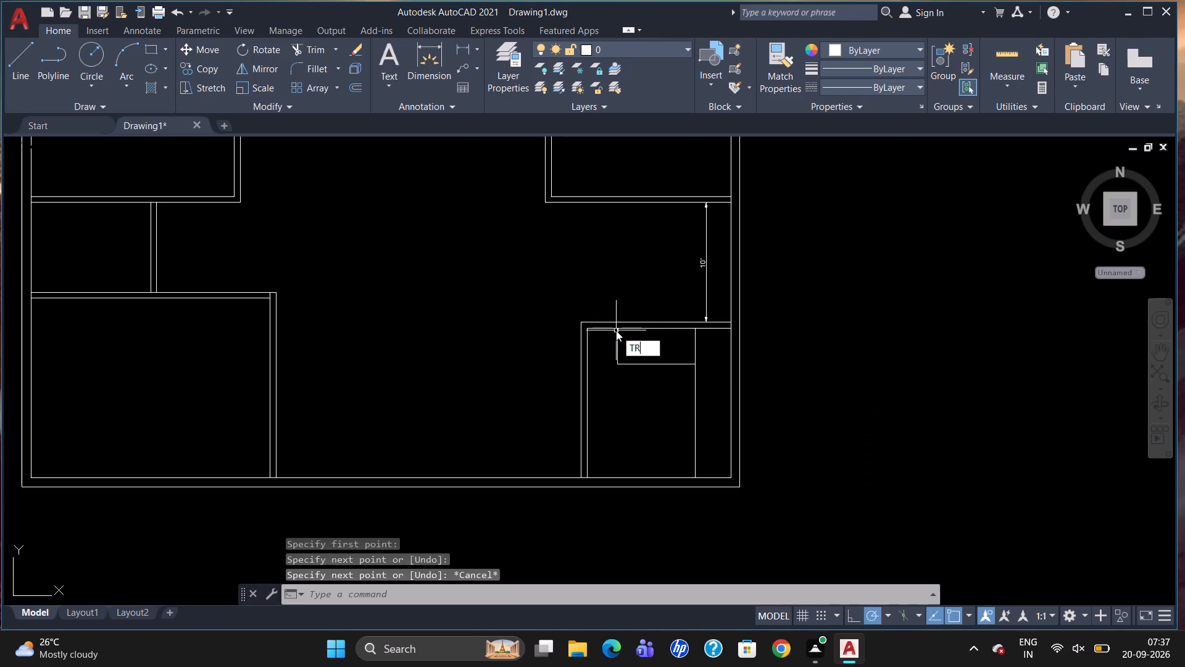
key("Return")
key("Return")
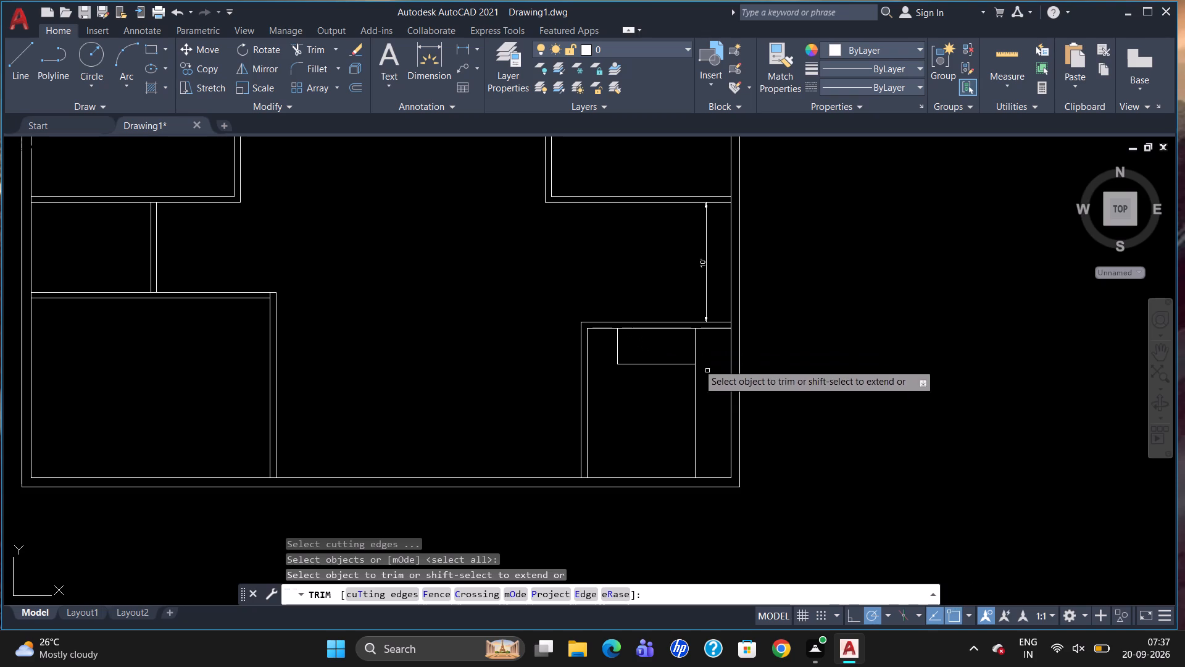
left_click(692, 349)
left_click(696, 348)
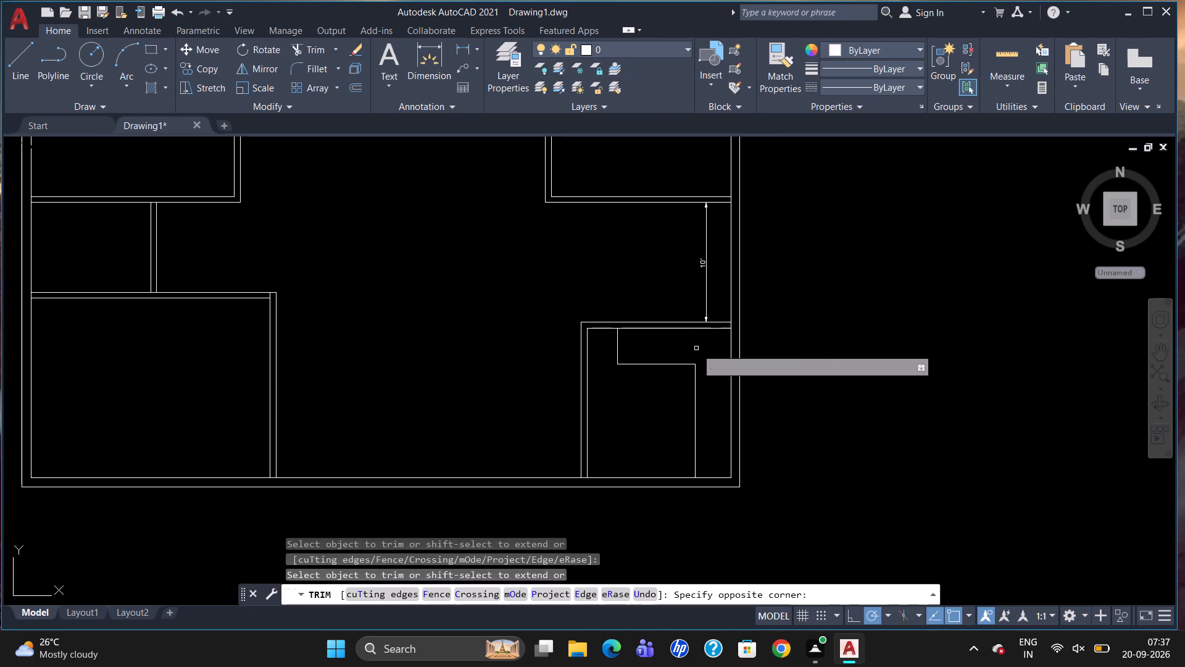
scroll(746, 345, "down", 2)
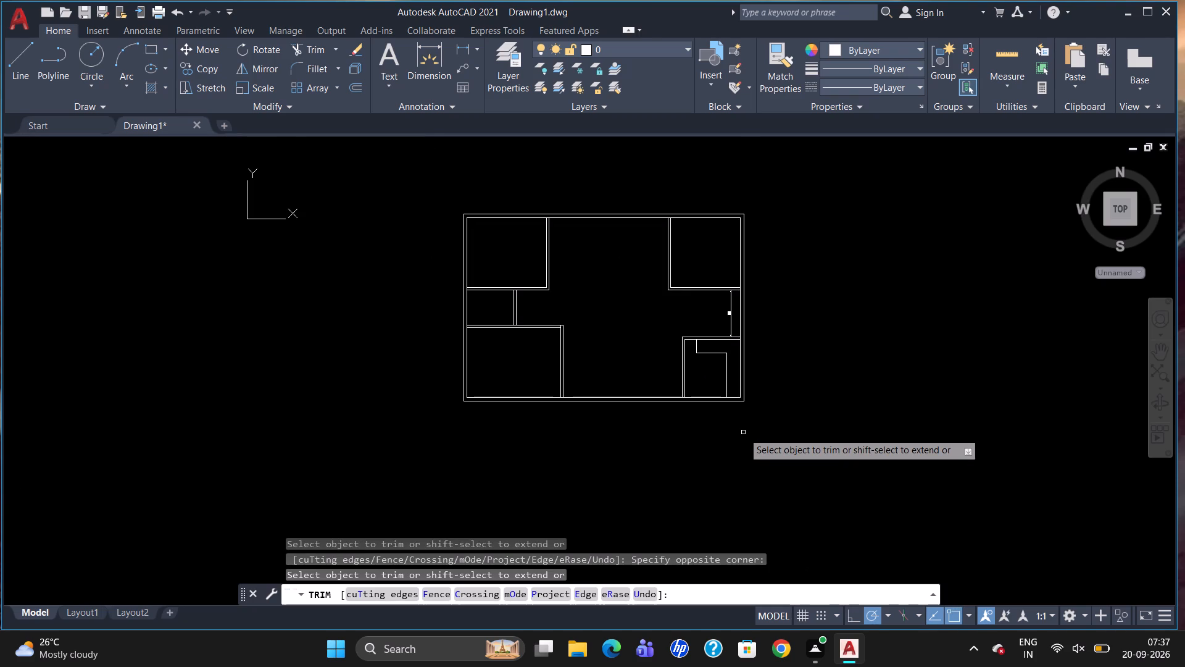
scroll(741, 435, "up", 1)
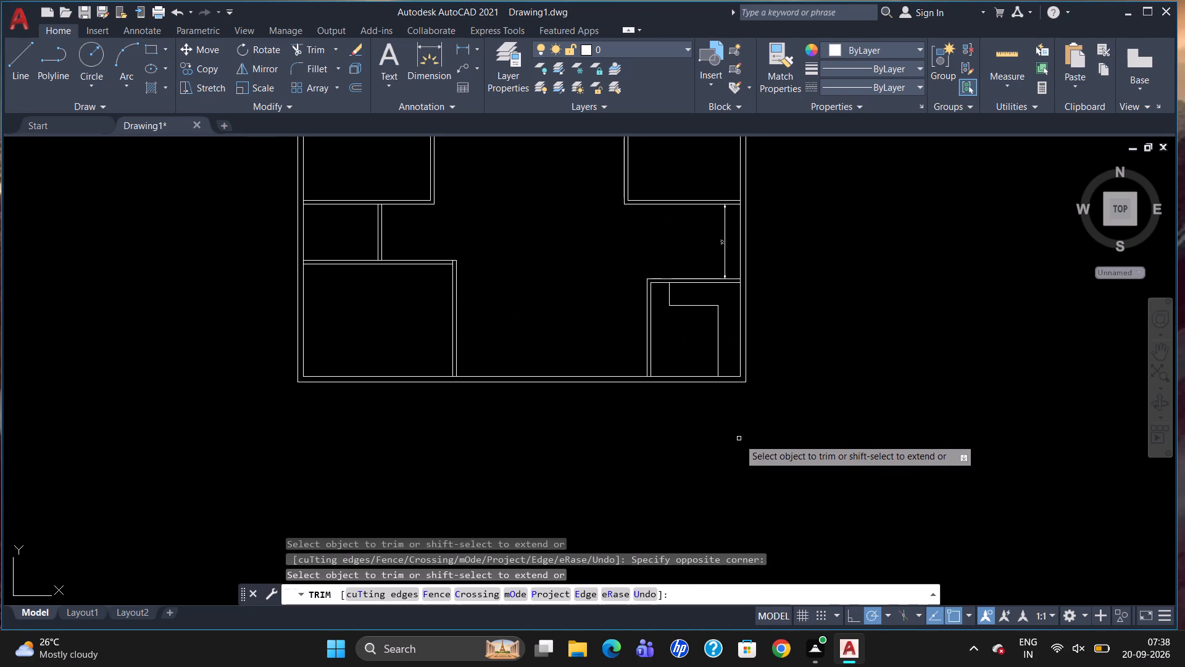
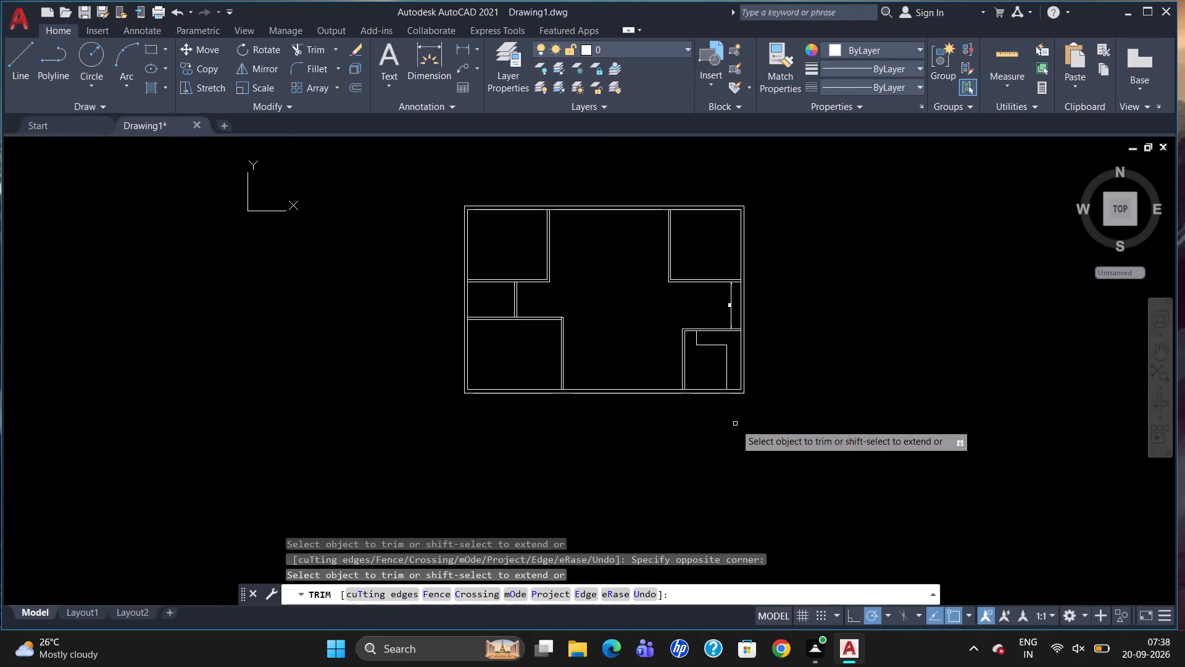
Erase the 10' dimension between the northeast and southeast rooms.
scroll(624, 425, "up", 1)
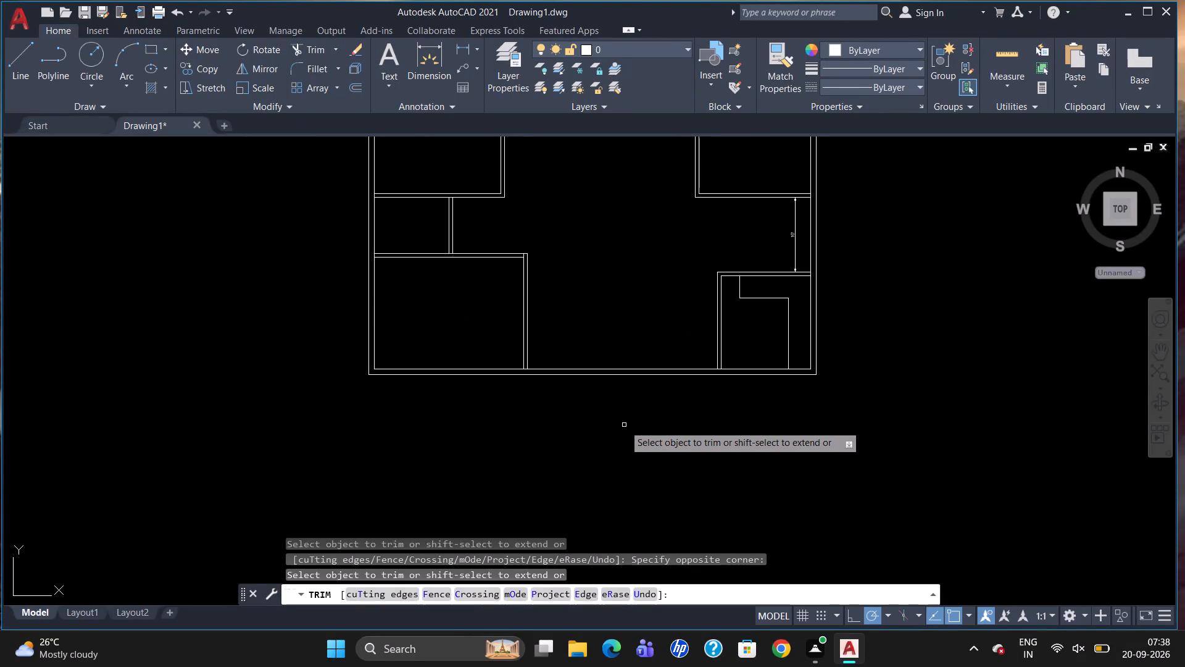
key("Escape")
scroll(652, 418, "down", 1)
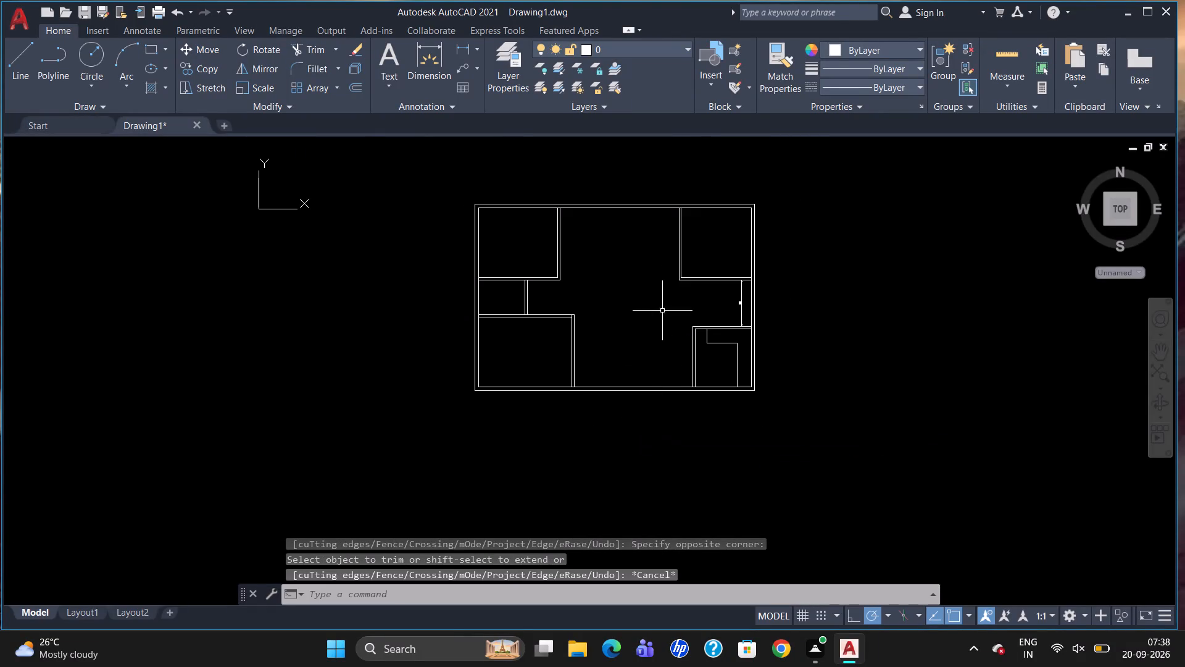
scroll(654, 354, "up", 1)
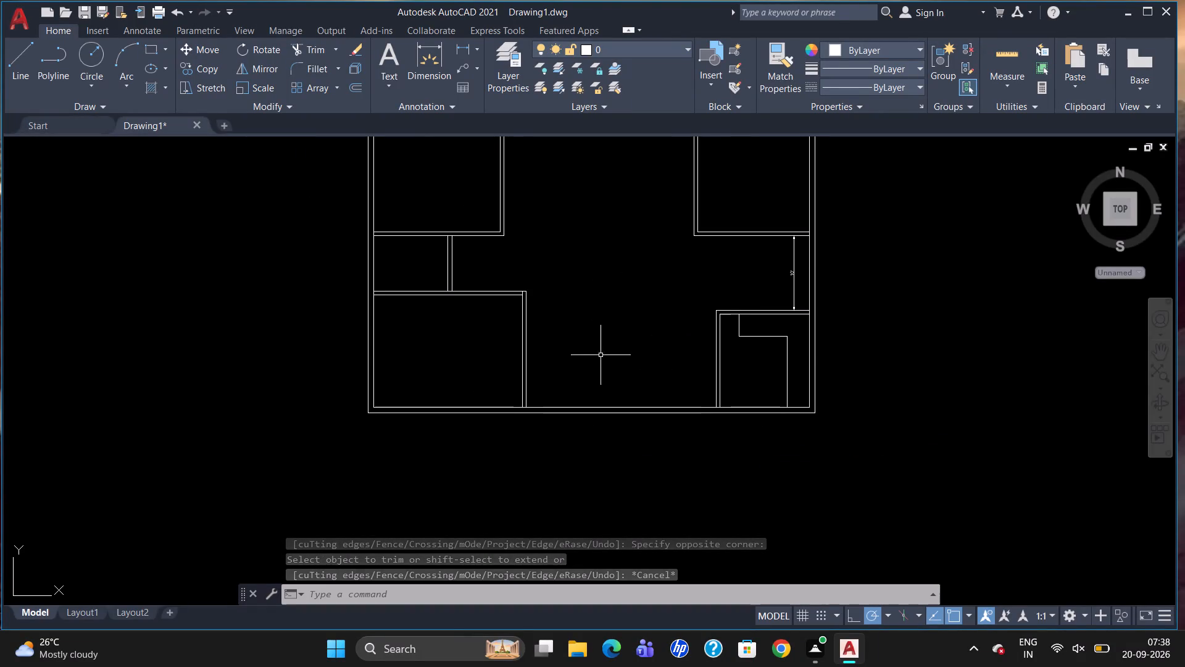
scroll(639, 353, "down", 1)
scroll(739, 321, "up", 2)
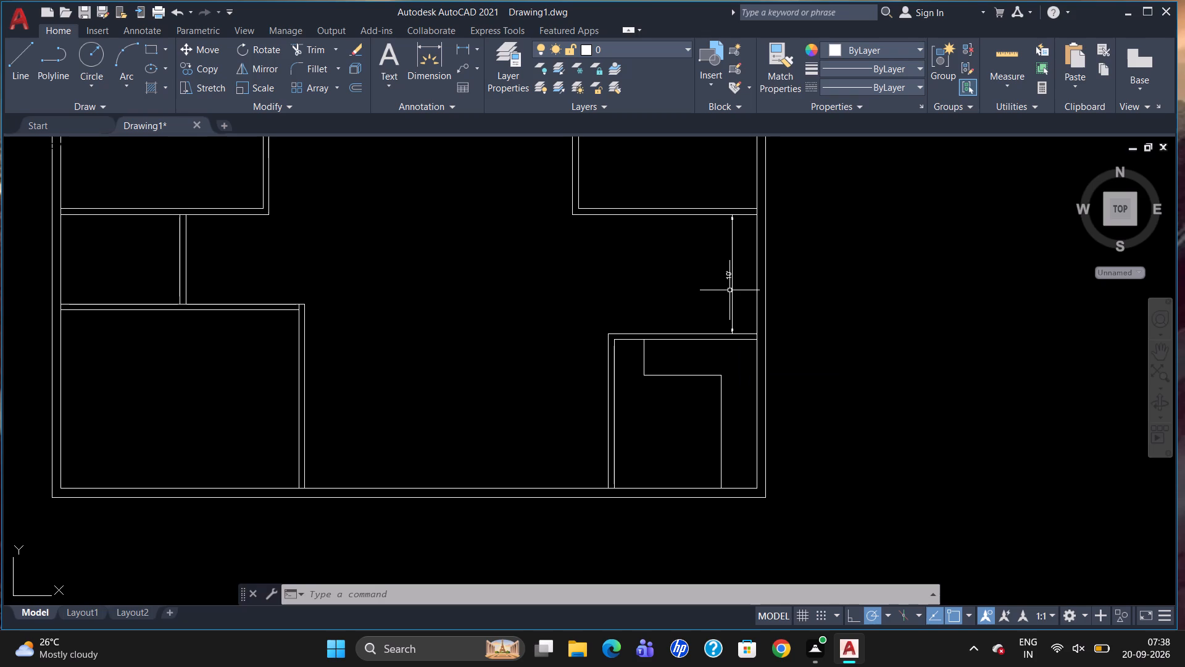
left_click(730, 258)
key("Delete")
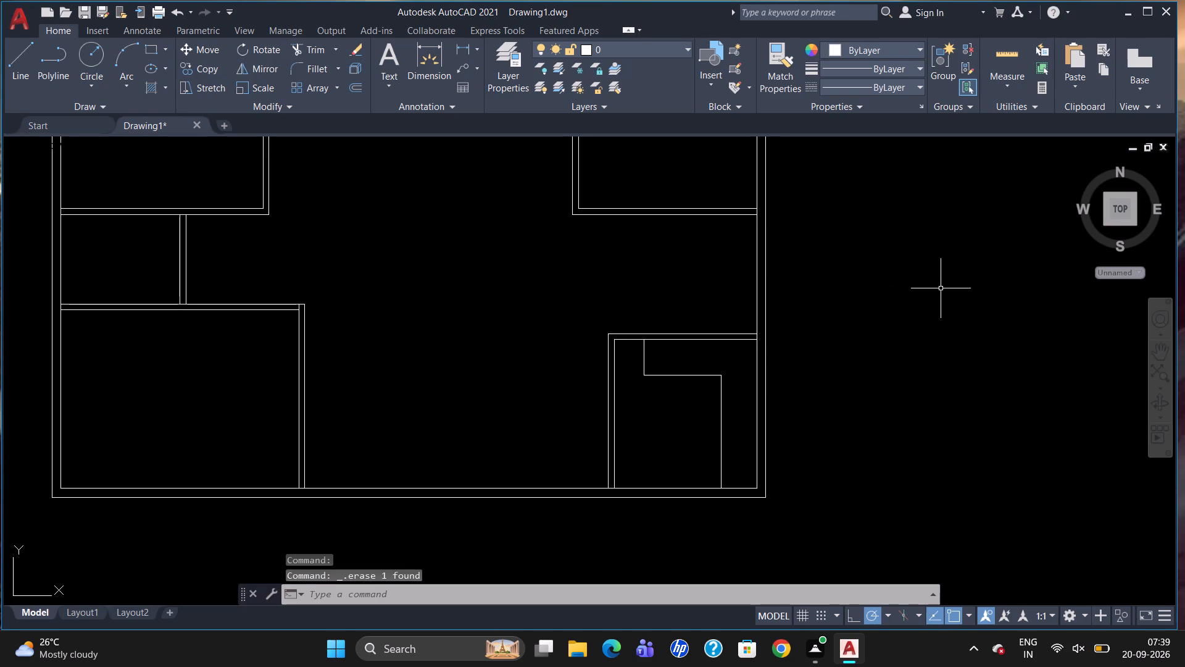
Draw a 10' vertical line from the southeast room's outer northwest corner up to the northeast room's outer south wall line.
key("l")
key("Return")
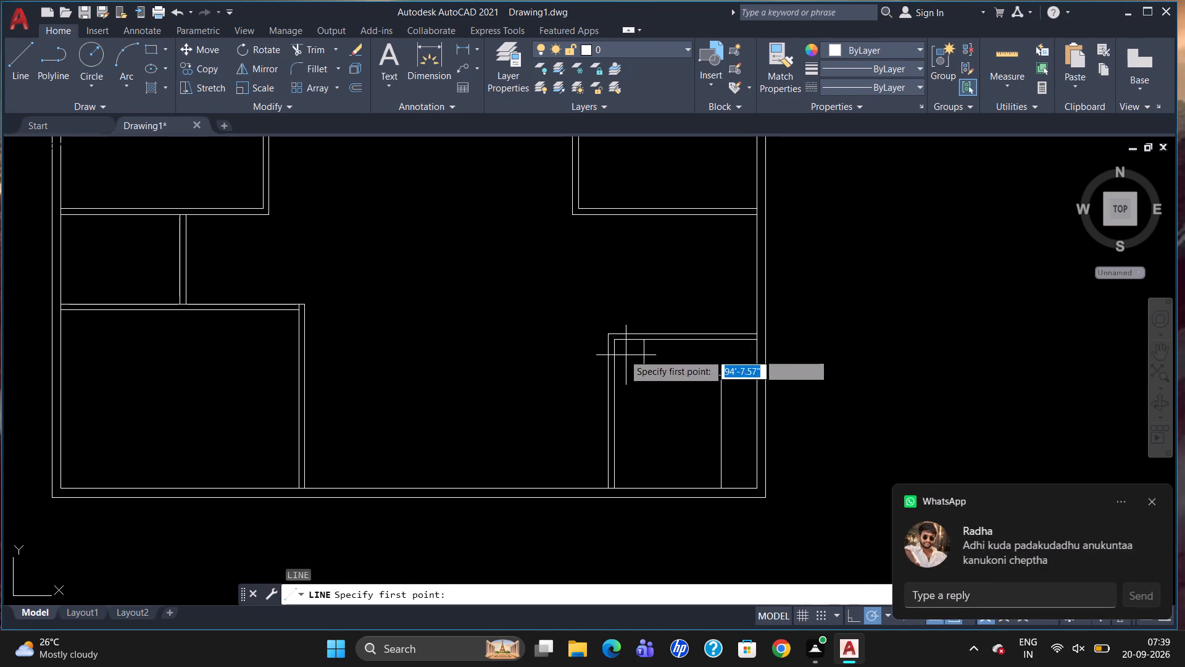
left_click_drag(604, 329, 603, 324)
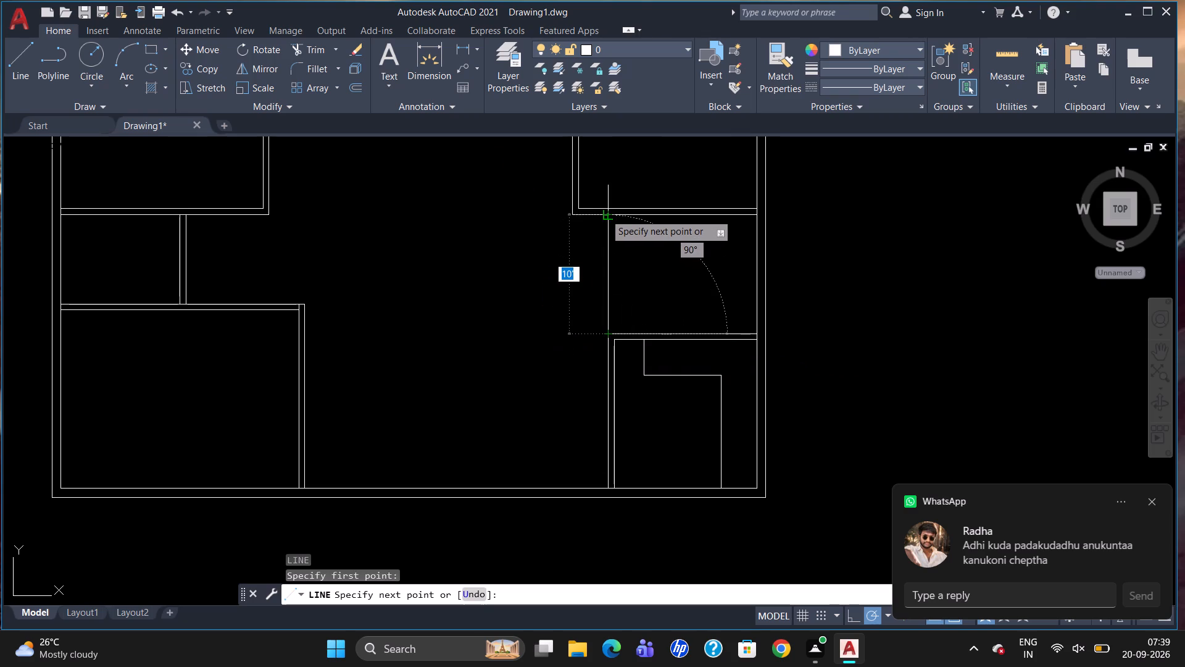
left_click(605, 212)
key("Escape")
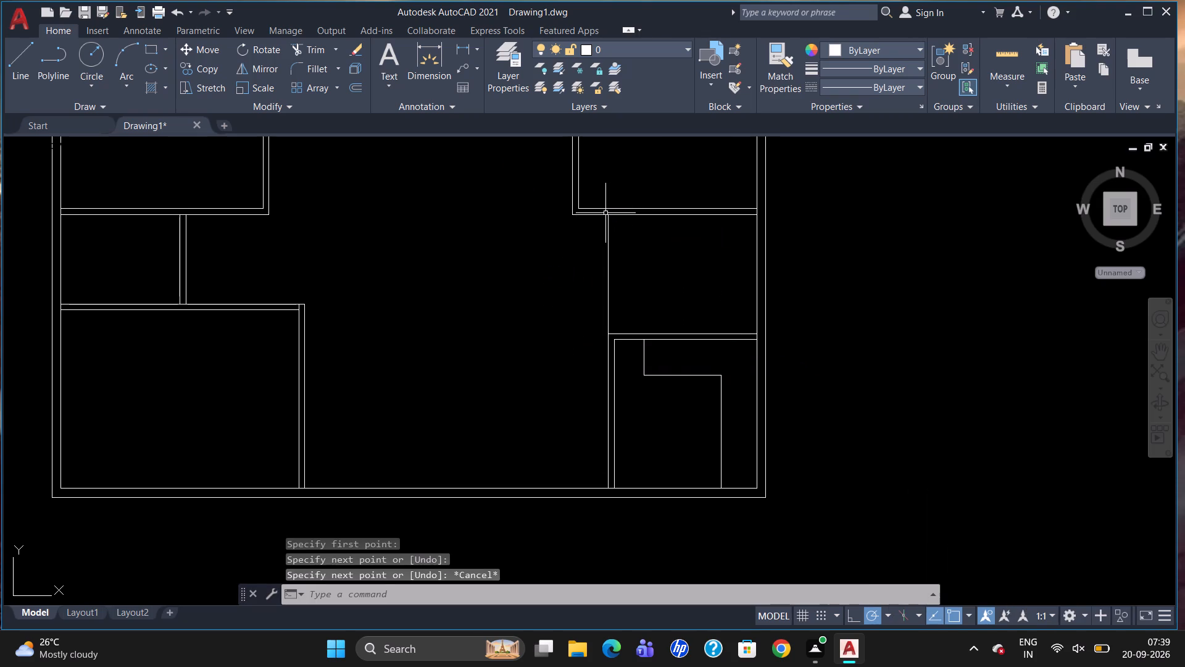
Offset the new vertical line 6" to the east to form the partition between the two east rooms.
key("o")
key("Return")
key("6")
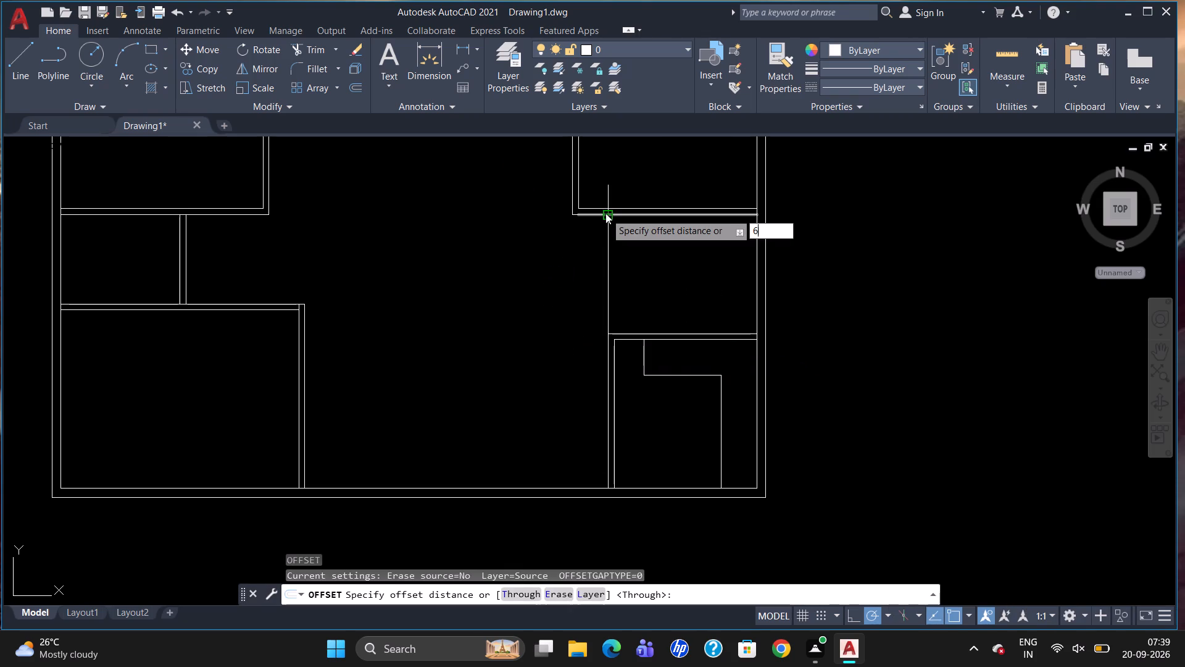
key("Return")
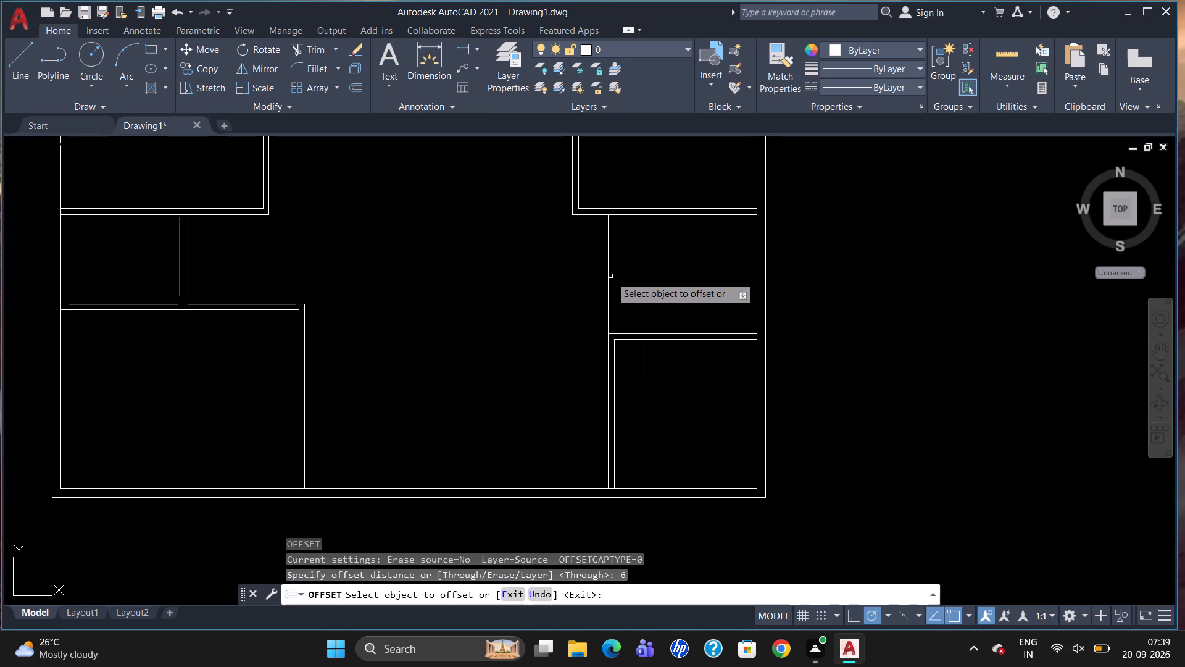
left_click_drag(609, 277, 618, 280)
left_click(625, 280)
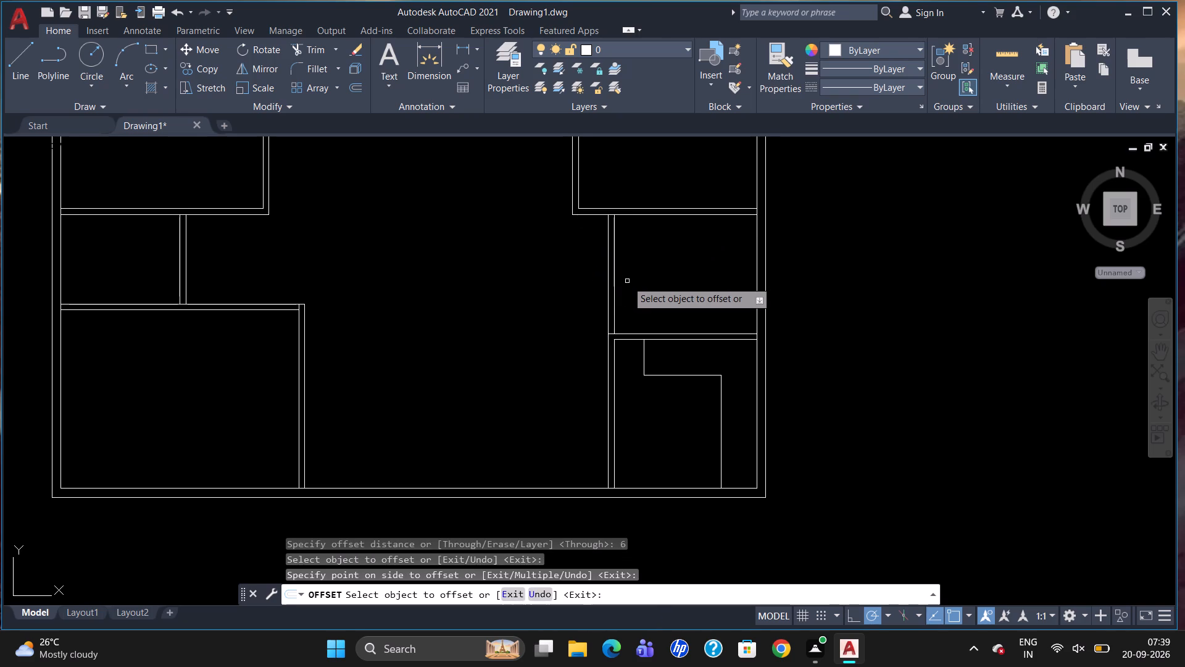
key("Escape")
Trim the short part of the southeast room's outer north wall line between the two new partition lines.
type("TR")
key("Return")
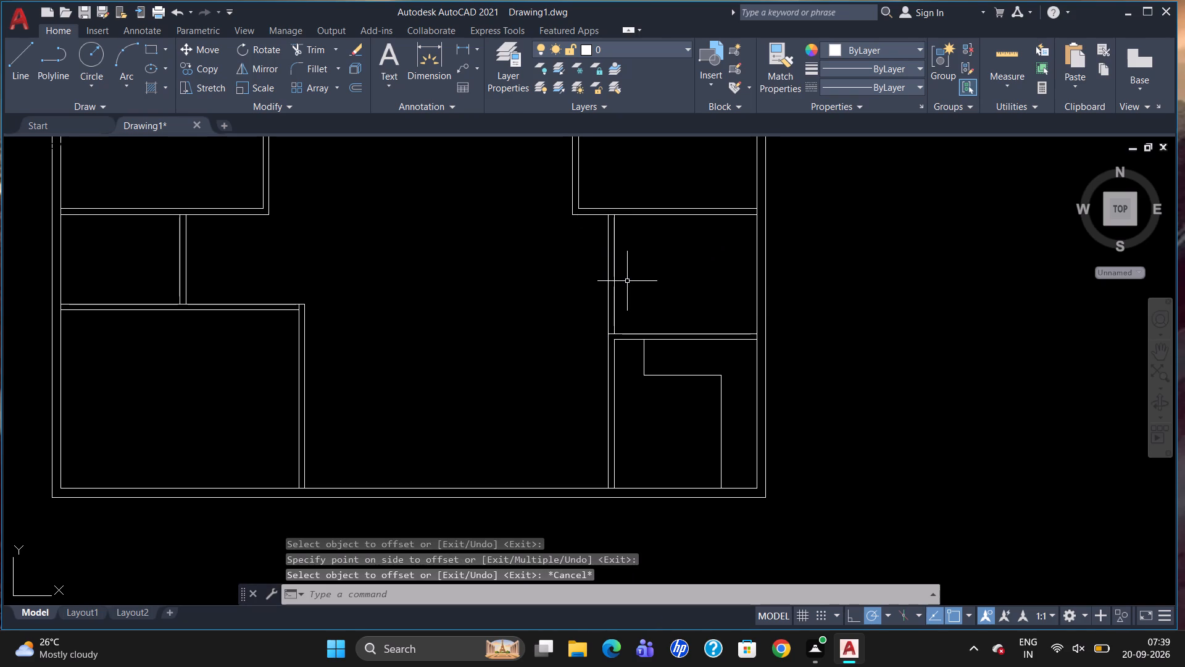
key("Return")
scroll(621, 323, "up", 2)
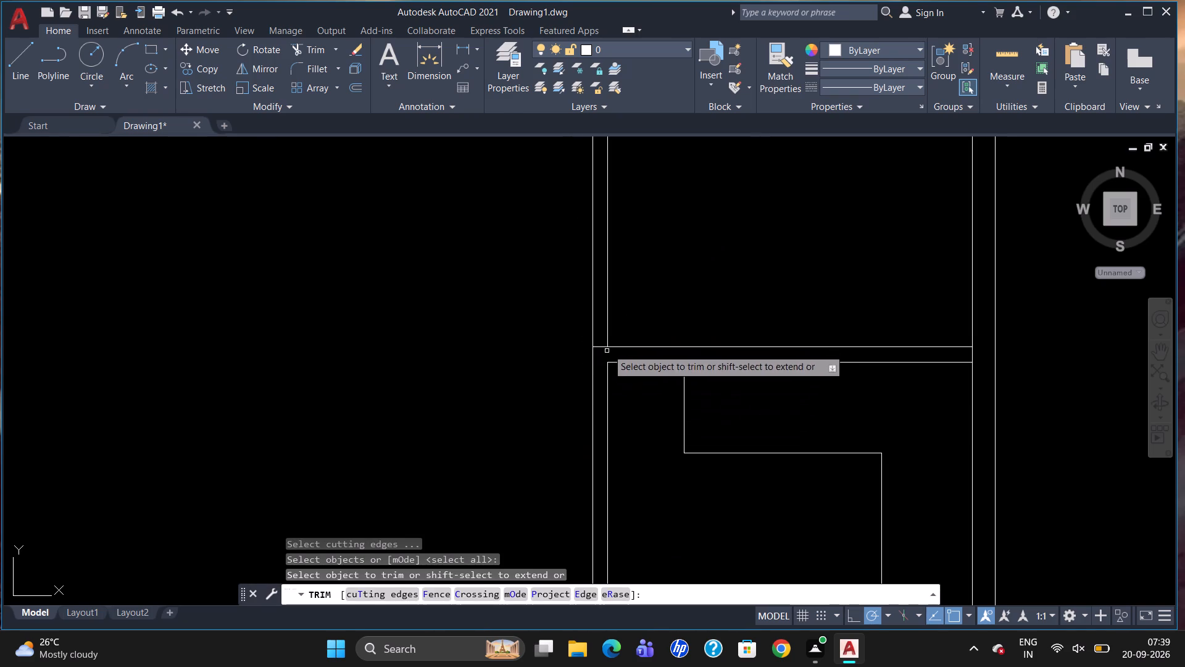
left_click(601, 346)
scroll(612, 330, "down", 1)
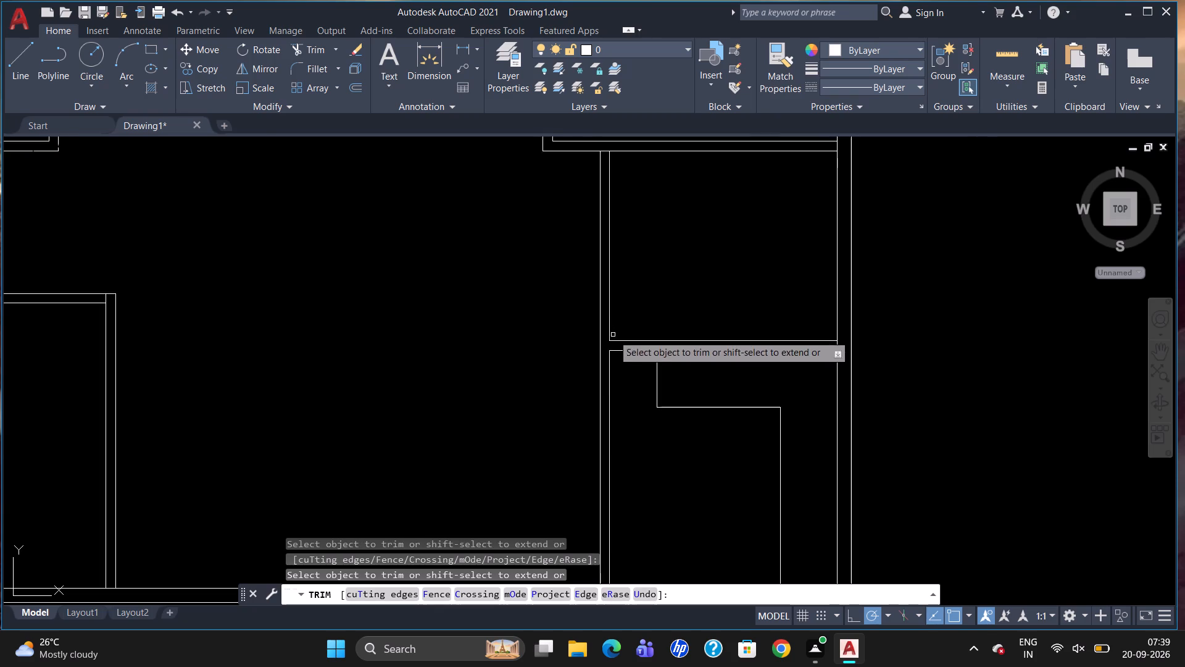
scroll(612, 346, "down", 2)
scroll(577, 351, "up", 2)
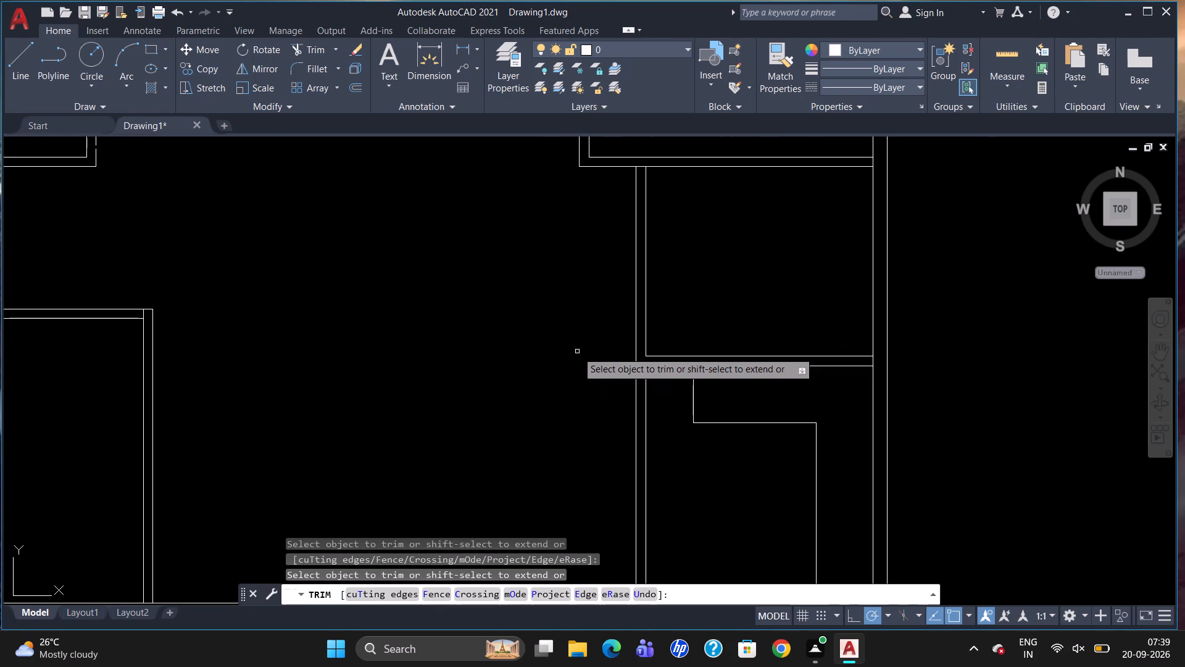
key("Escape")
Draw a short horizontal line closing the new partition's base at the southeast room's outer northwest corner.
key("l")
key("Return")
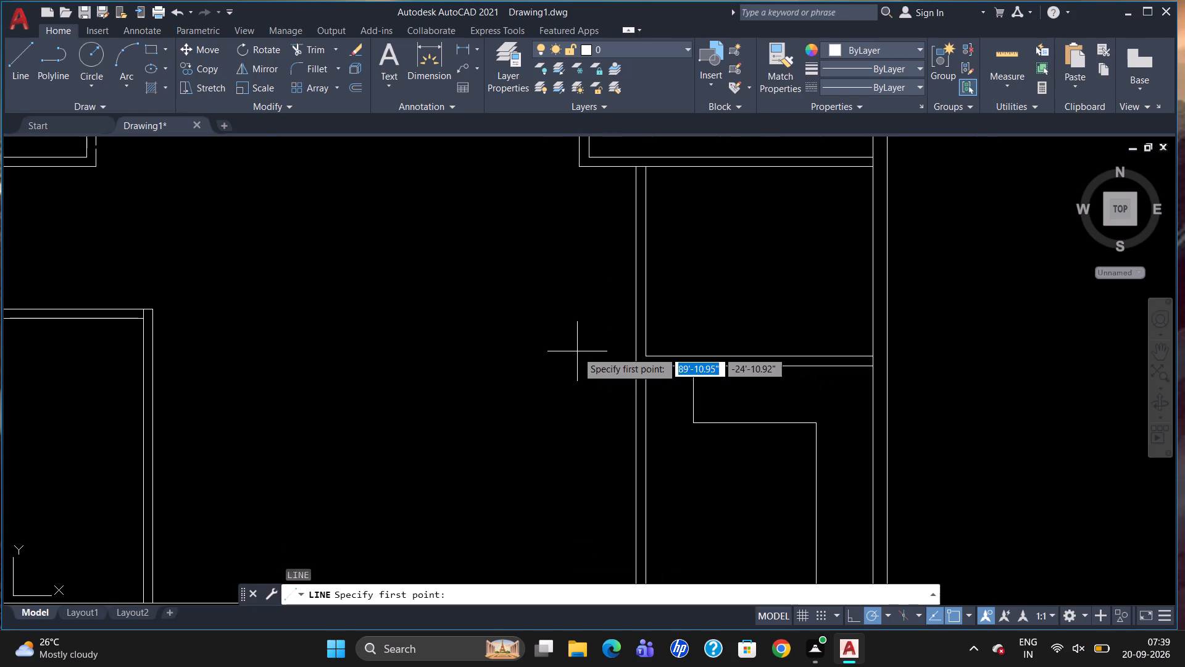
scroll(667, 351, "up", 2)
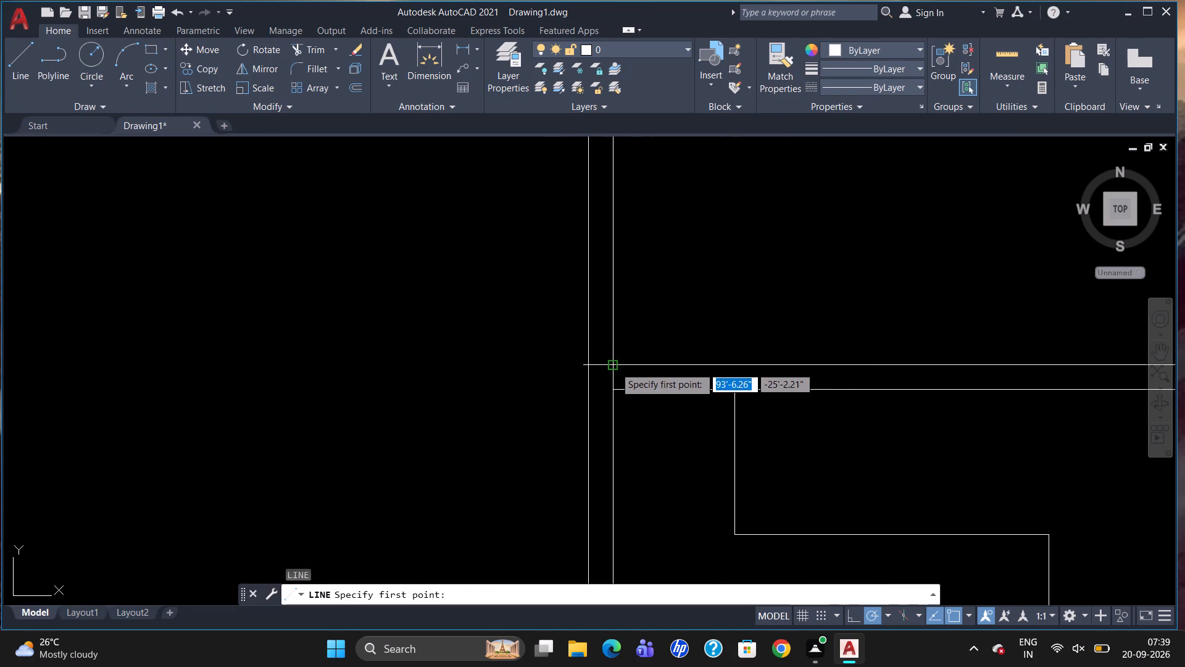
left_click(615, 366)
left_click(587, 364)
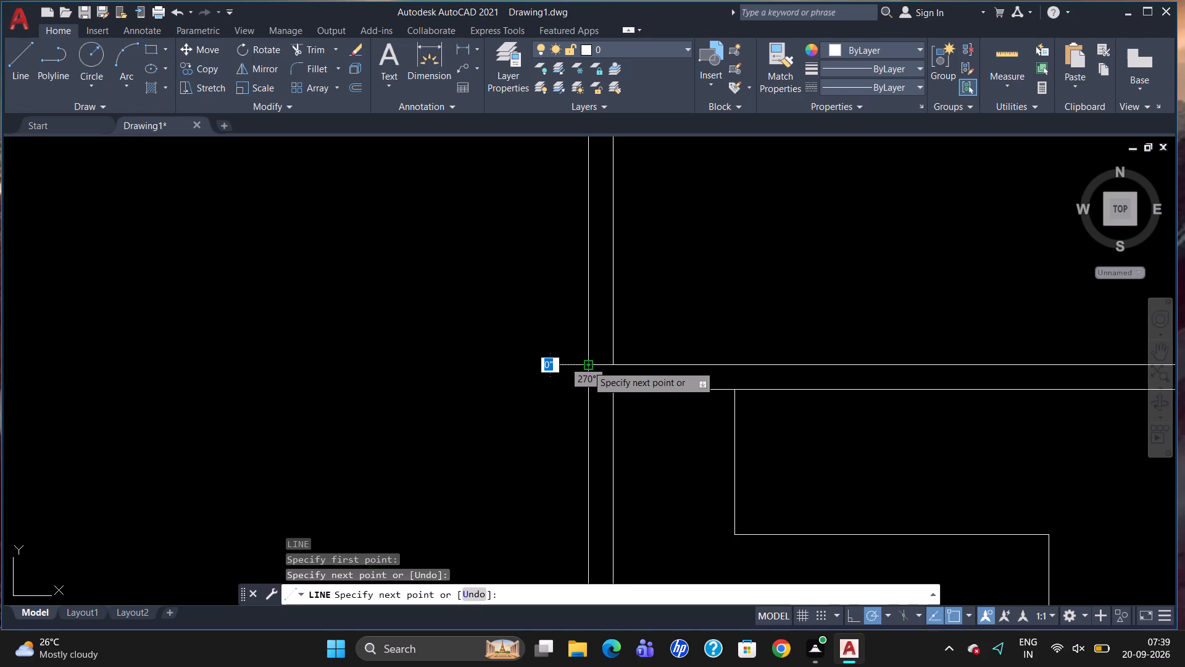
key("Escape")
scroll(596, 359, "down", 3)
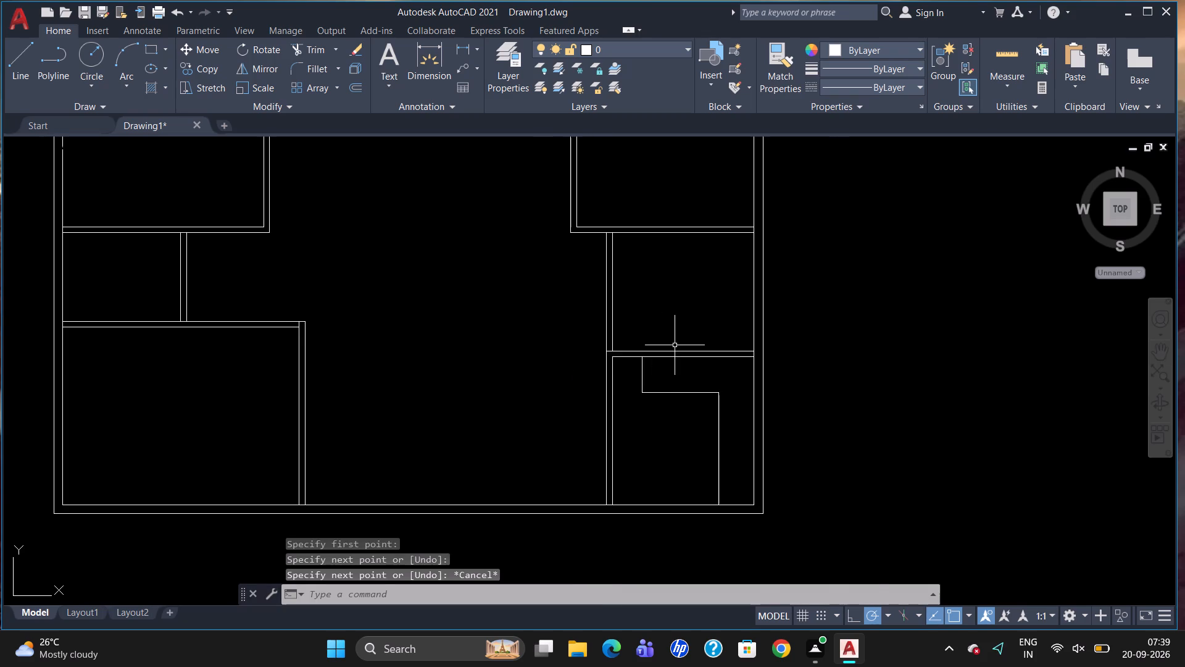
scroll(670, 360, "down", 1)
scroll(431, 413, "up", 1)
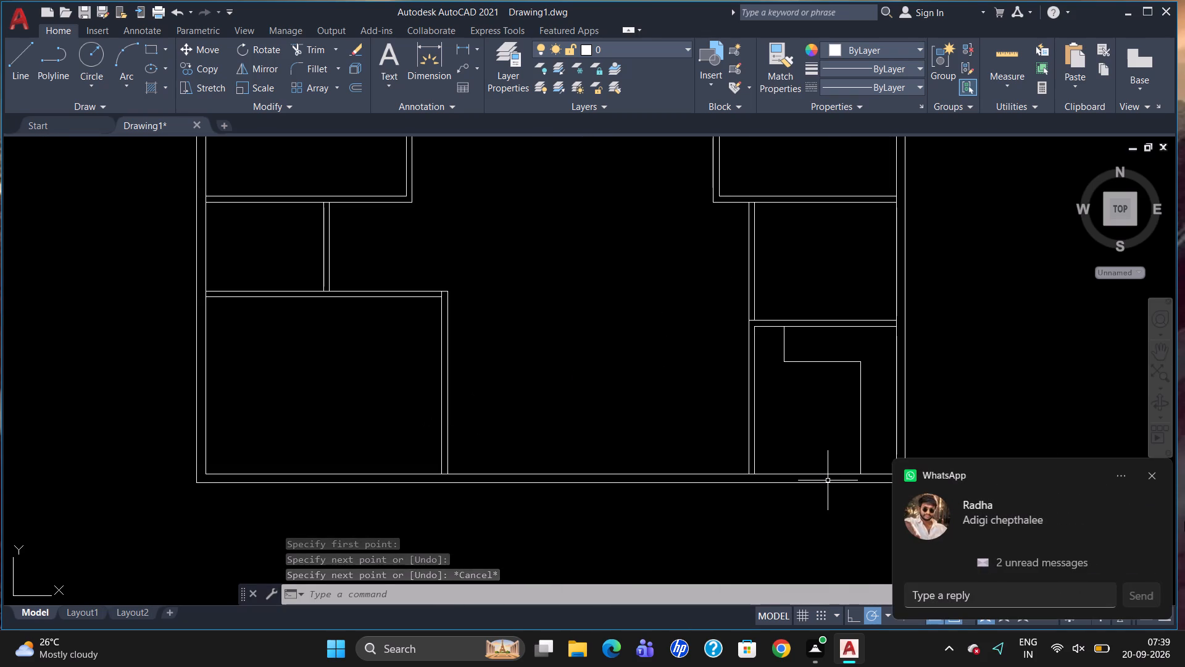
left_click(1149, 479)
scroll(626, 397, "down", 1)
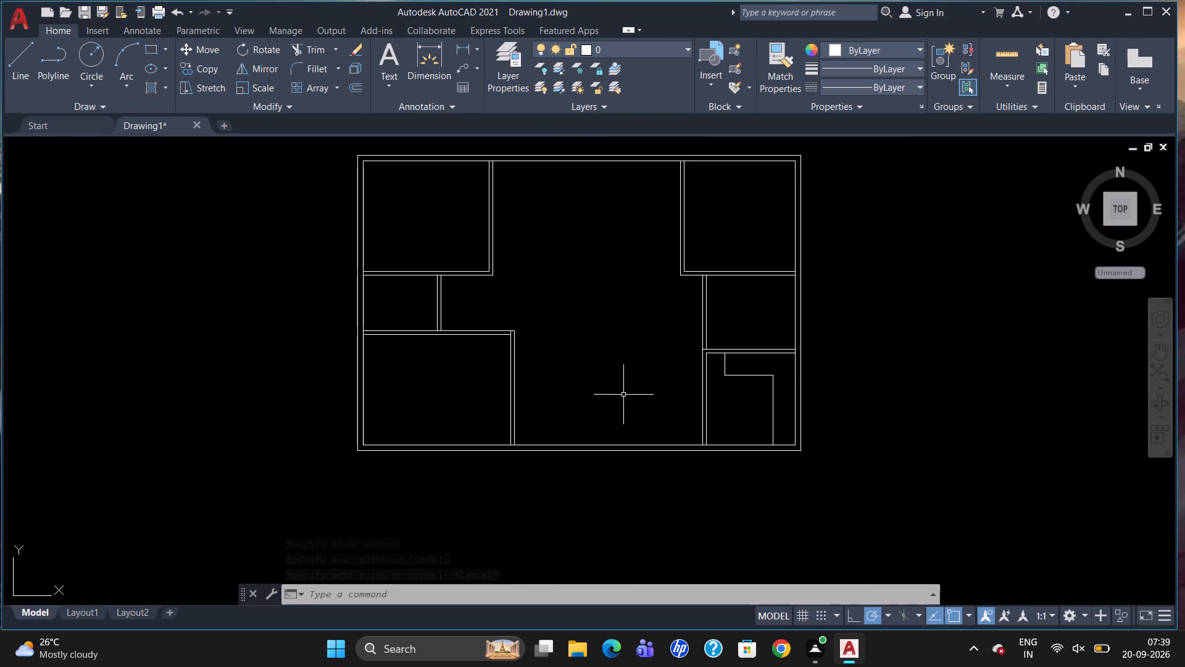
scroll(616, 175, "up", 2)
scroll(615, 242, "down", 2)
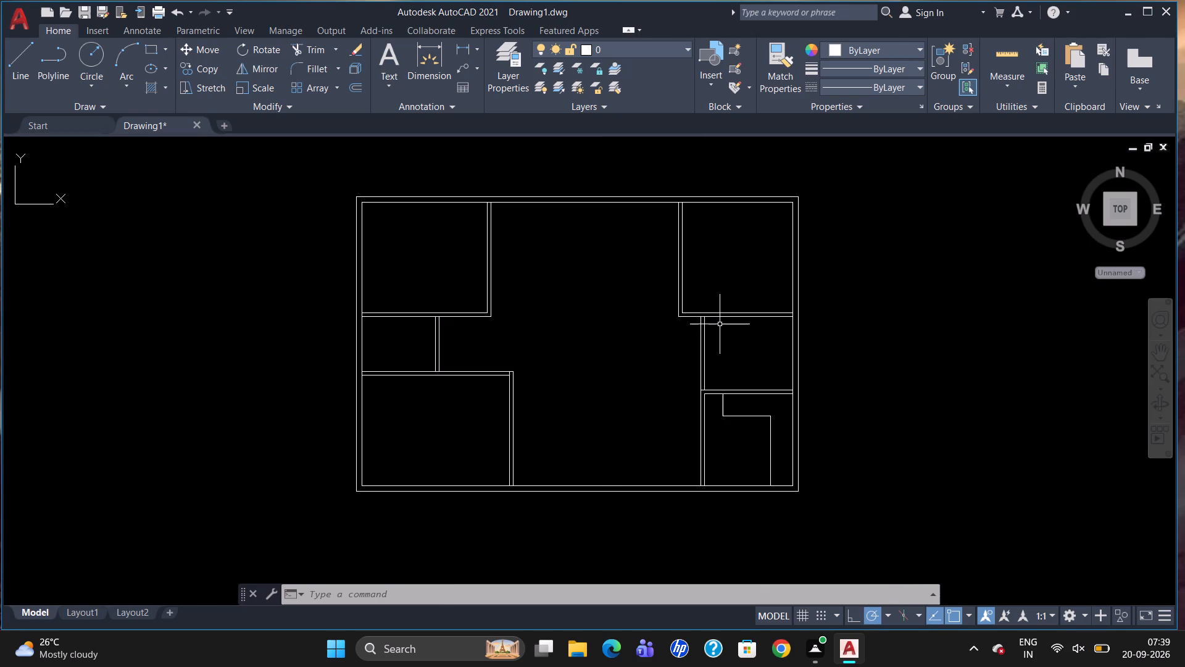
Erase both lines of the short vertical partition between the northwest and southwest rooms.
scroll(468, 340, "up", 1)
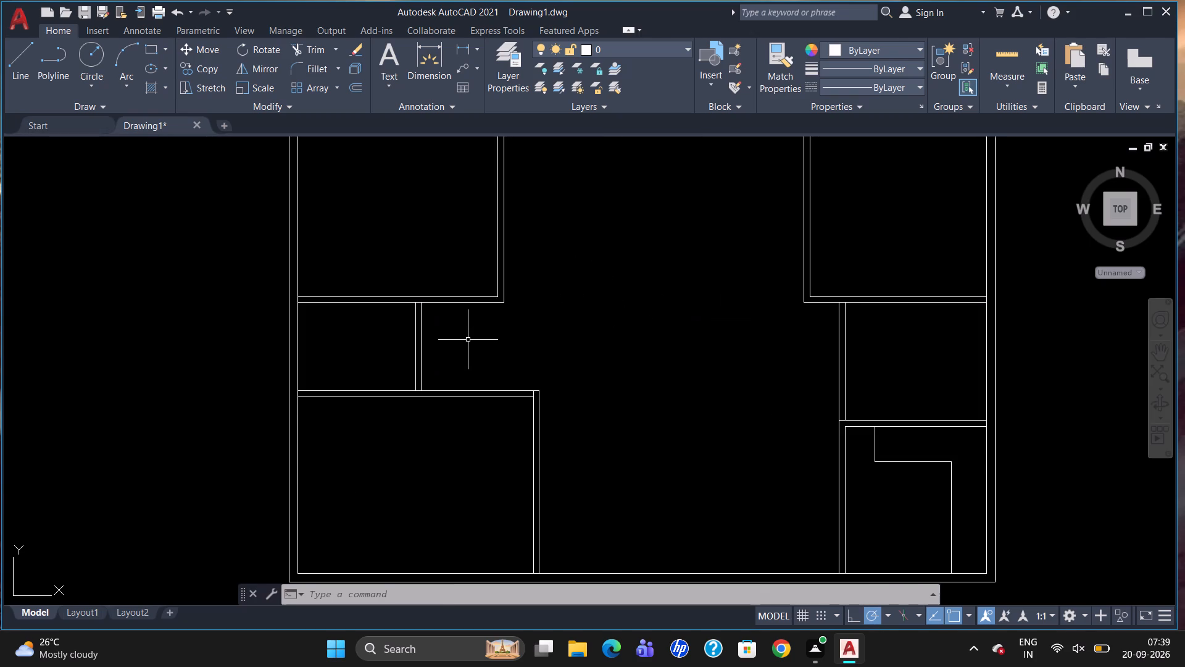
left_click(415, 345)
left_click(420, 330)
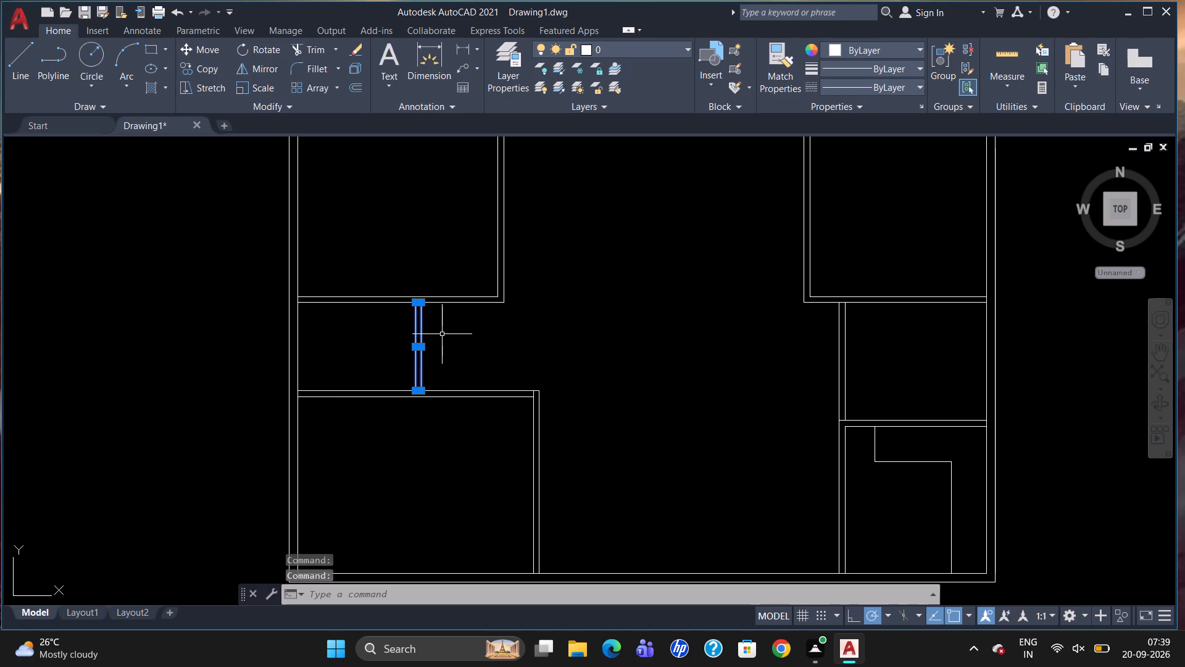
key("Delete")
Draw a 7'-6" vertical line 10' east of the inner west wall, from the southwest room's outer north wall to the northwest room's outer south wall.
key("l")
key("Return")
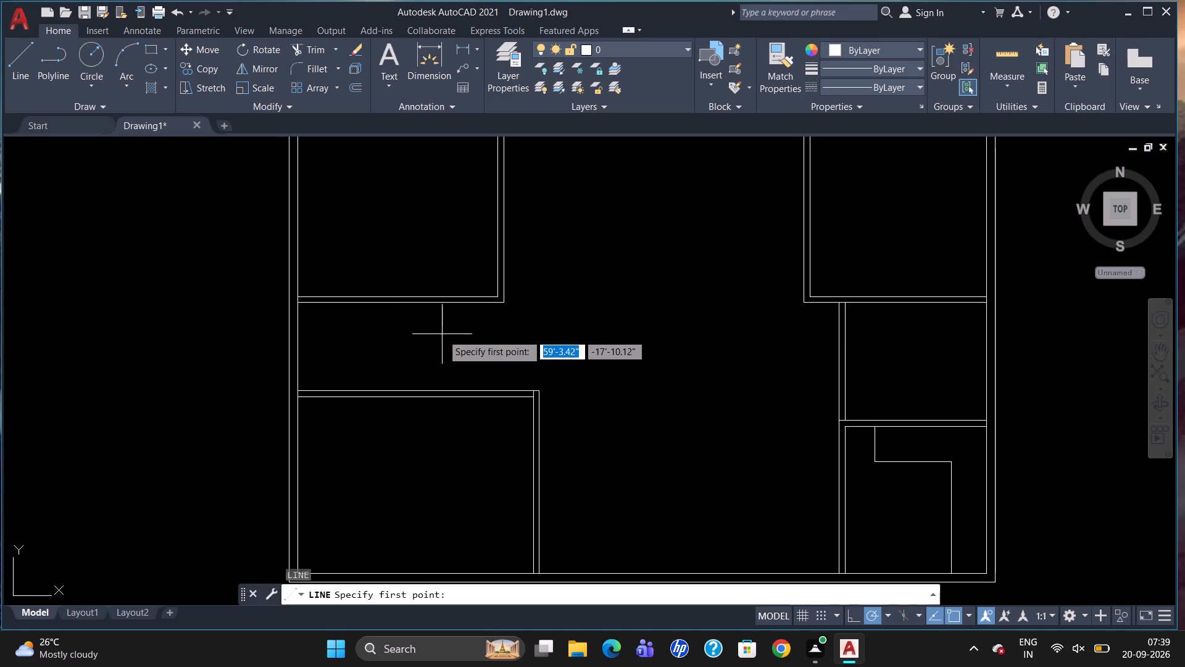
type("TK")
key("Return")
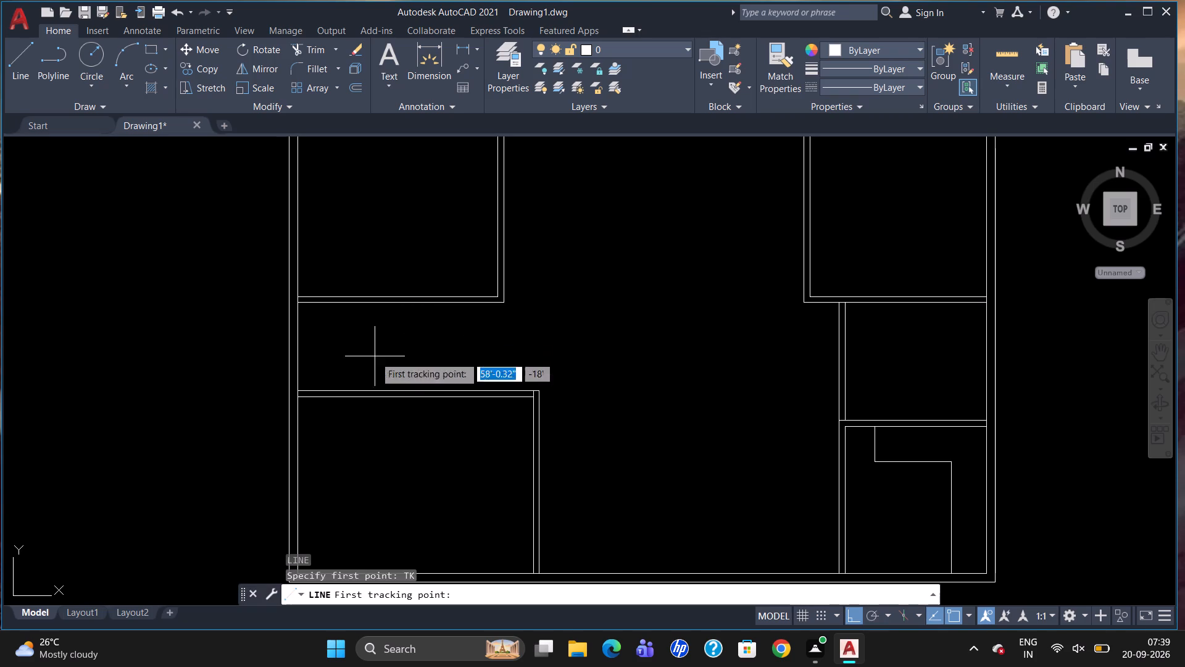
left_click(299, 389)
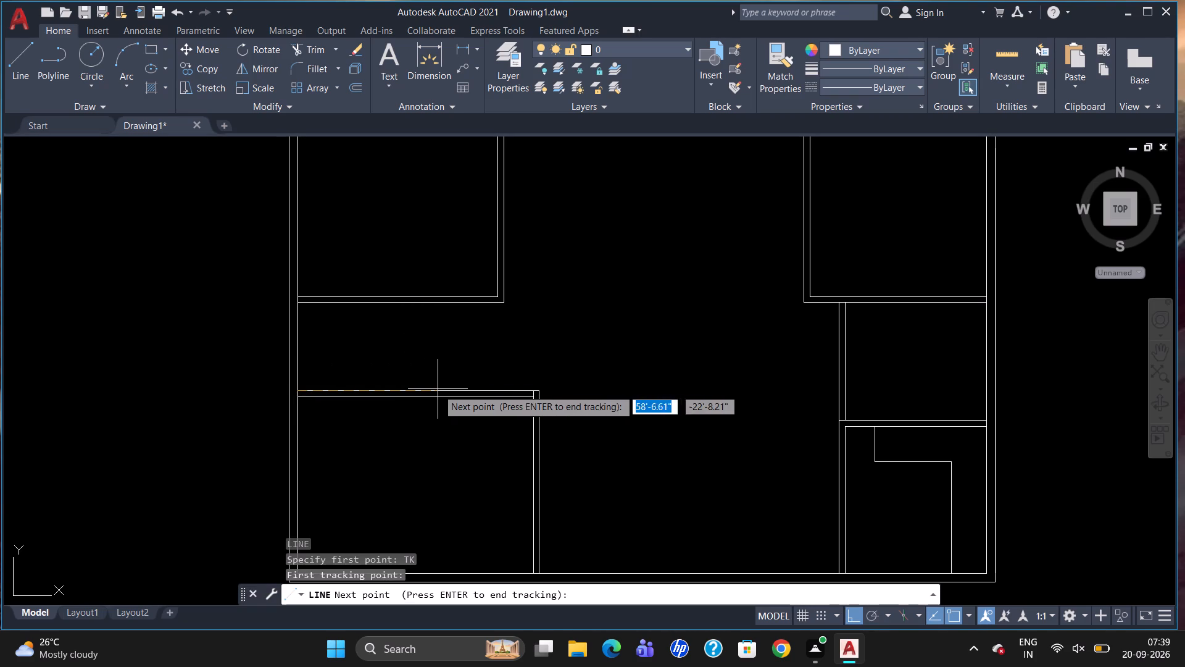
type("10'")
key("Return")
key("Return")
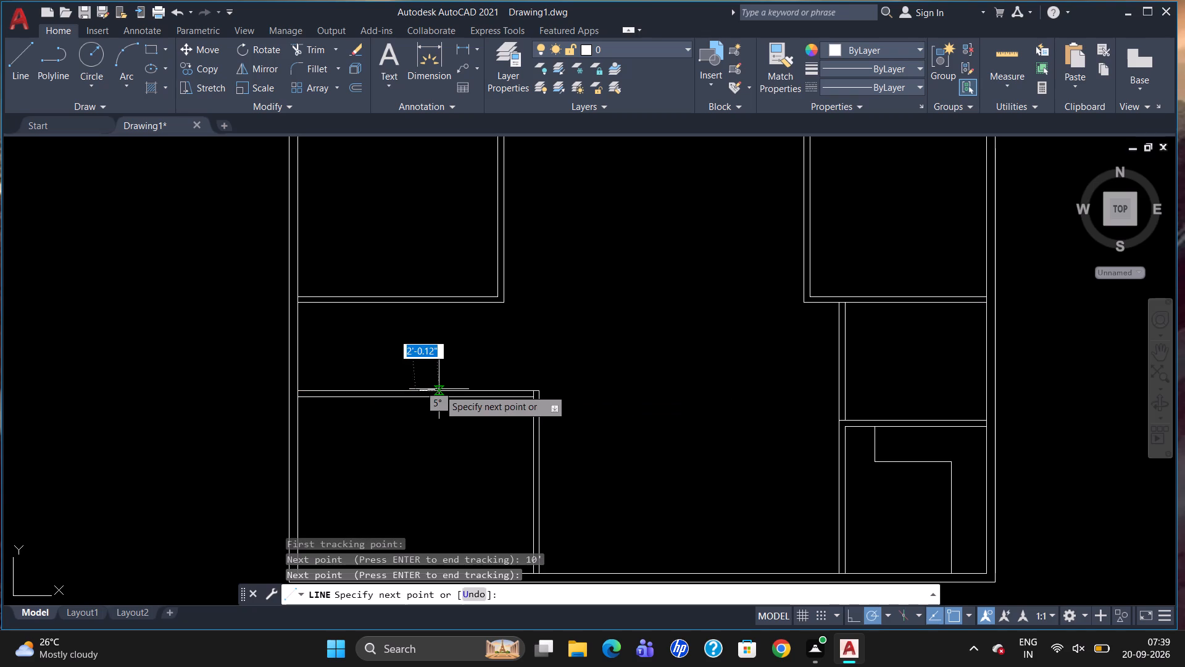
left_click(415, 306)
key("Escape")
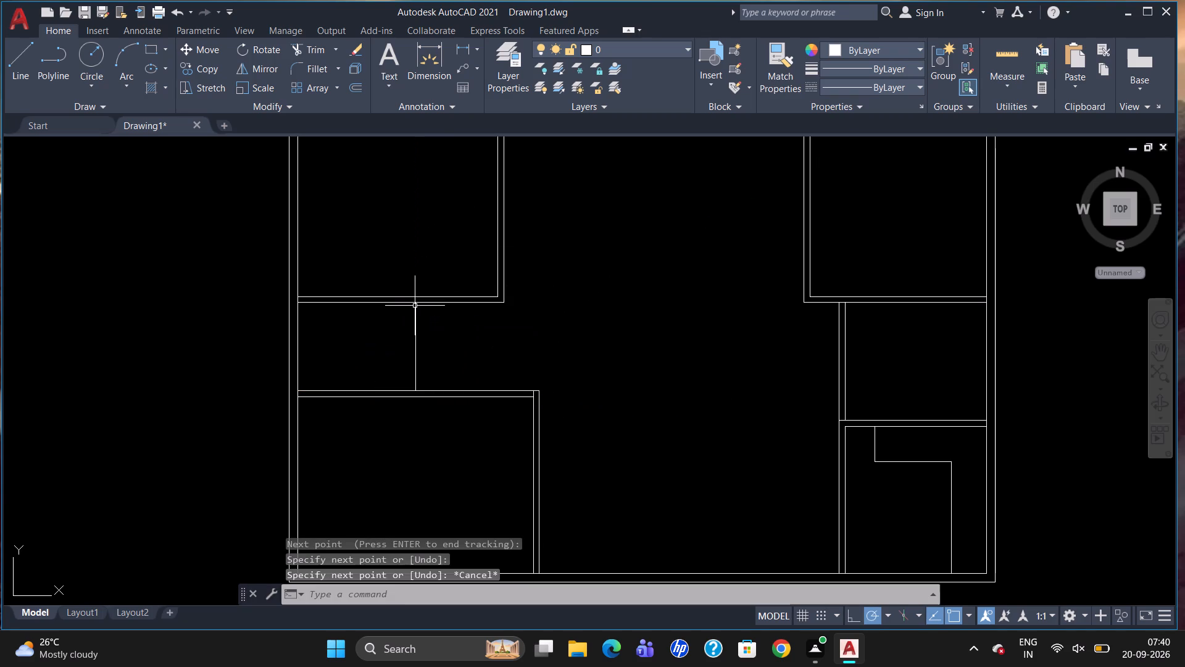
Offset the new west partition line 6" to the east.
key("o")
key("Return")
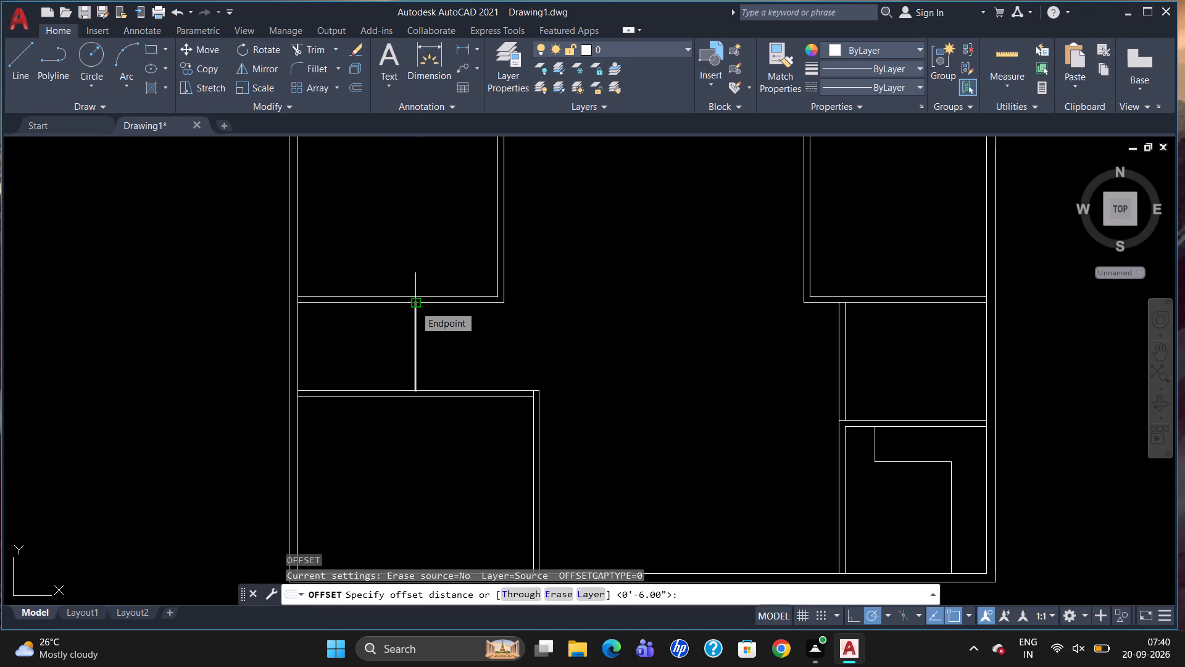
key("6")
key("Return")
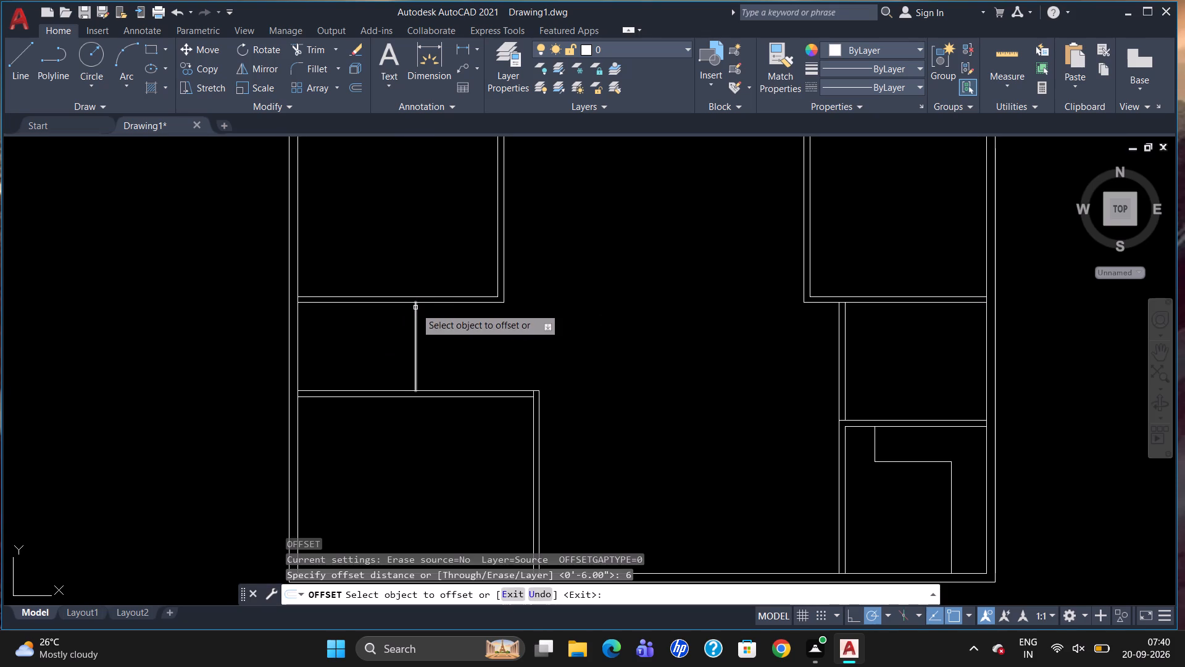
left_click_drag(416, 307, 425, 314)
left_click(440, 322)
scroll(443, 333, "down", 2)
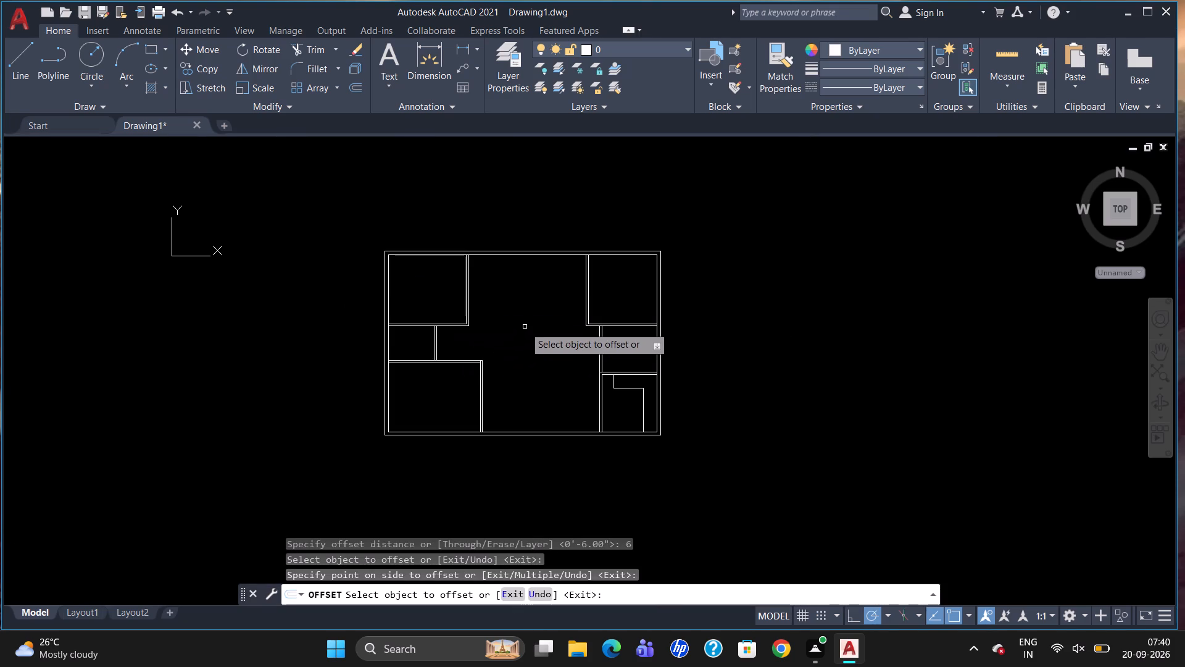
key("Escape")
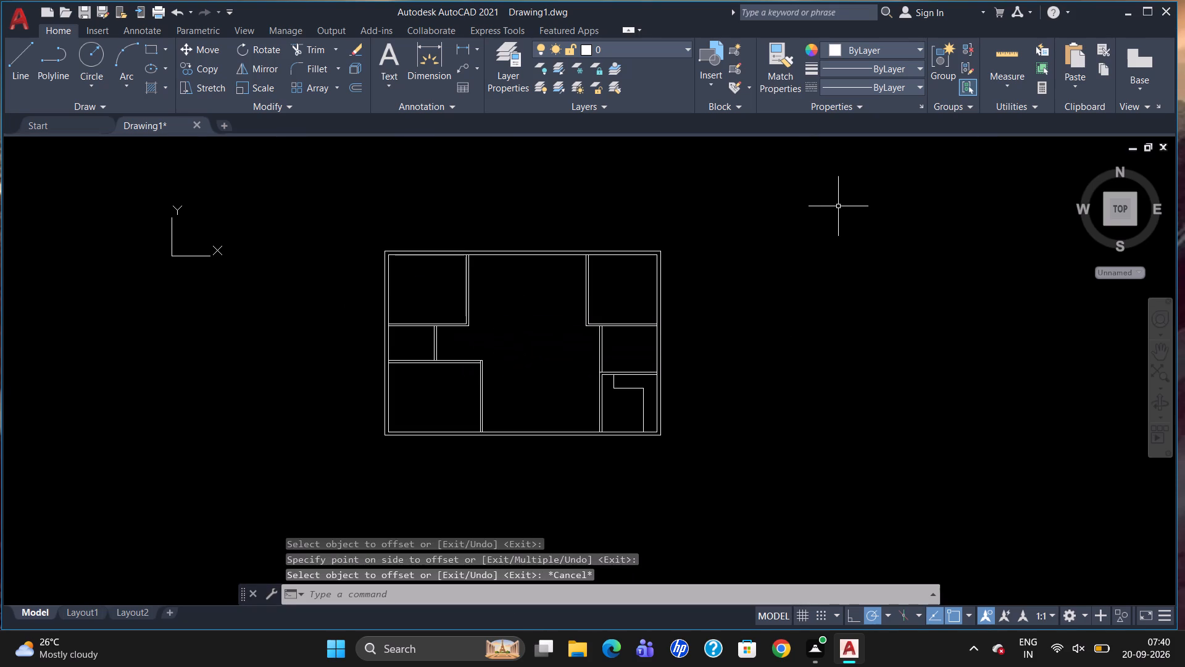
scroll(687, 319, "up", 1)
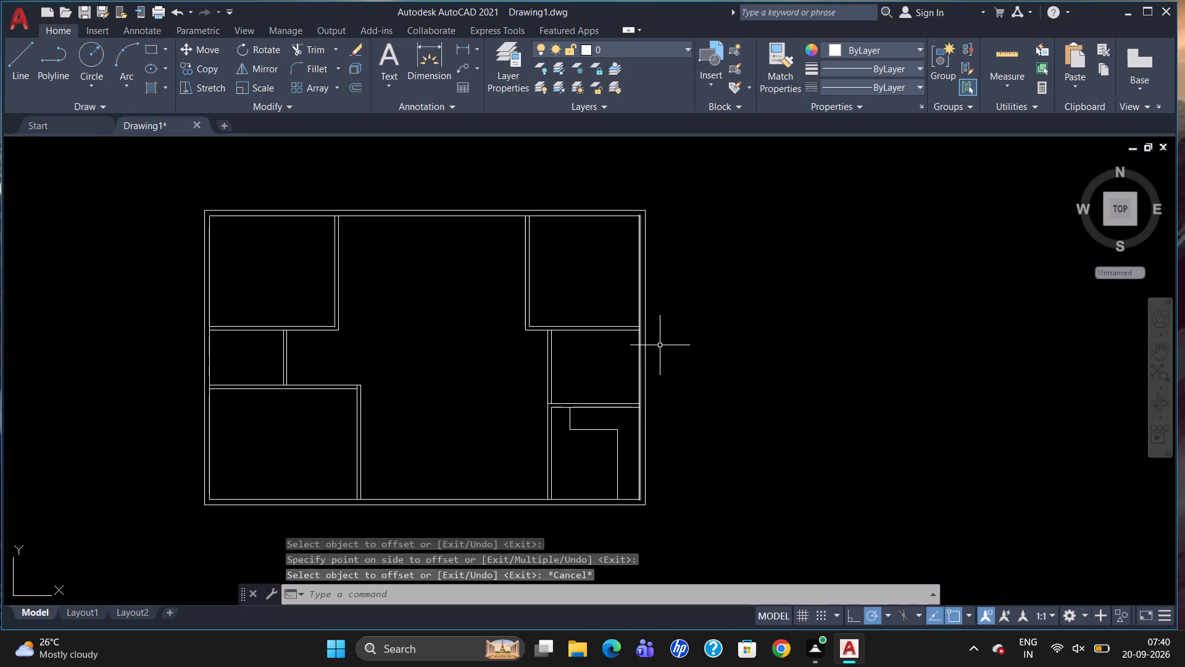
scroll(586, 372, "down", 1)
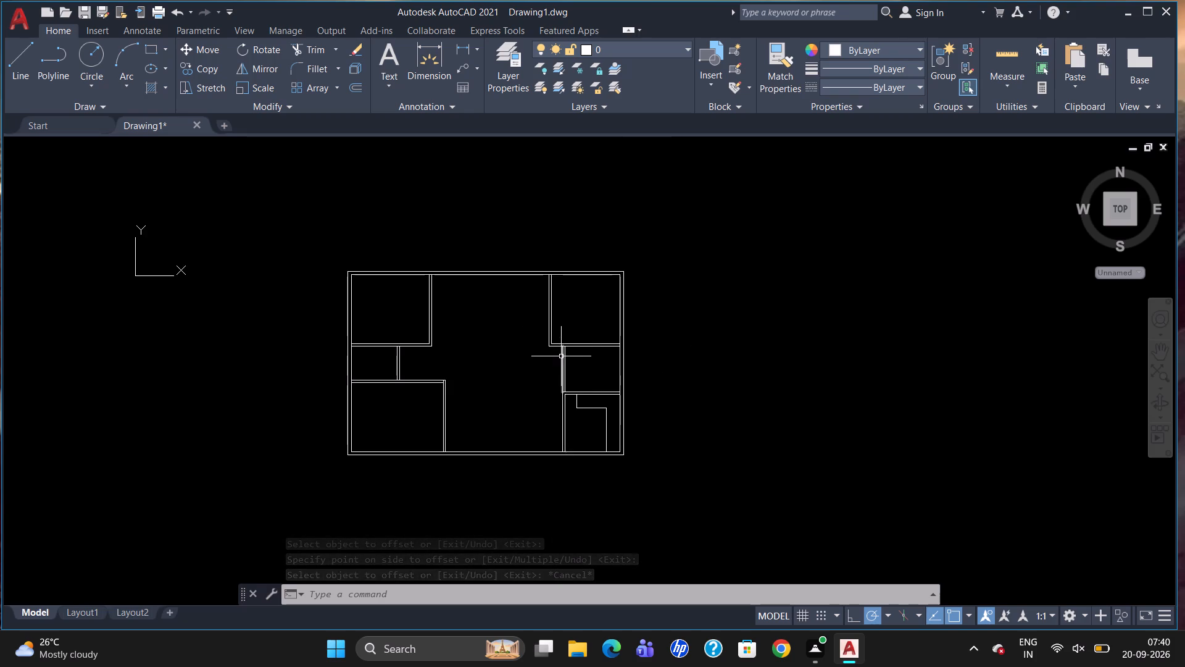
Draw a short vertical jamb line across the northwest room's south wall, 6" west of the room's inner southeast corner.
scroll(561, 356, "up", 1)
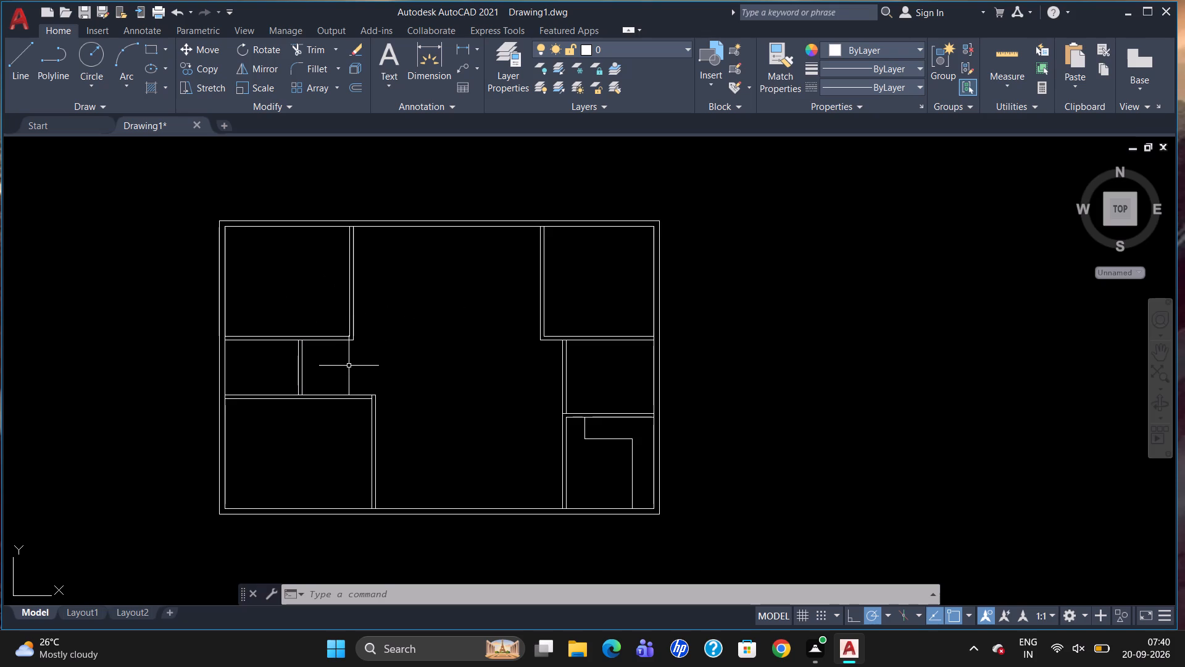
scroll(328, 361, "up", 2)
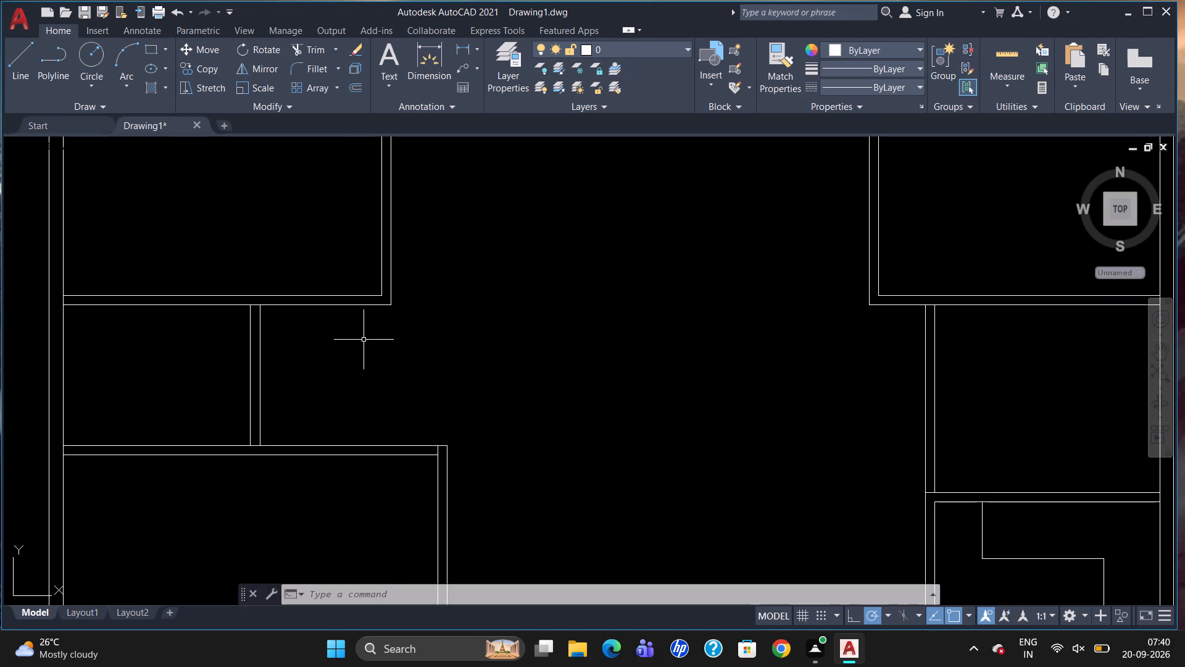
scroll(378, 333, "down", 1)
scroll(347, 324, "up", 1)
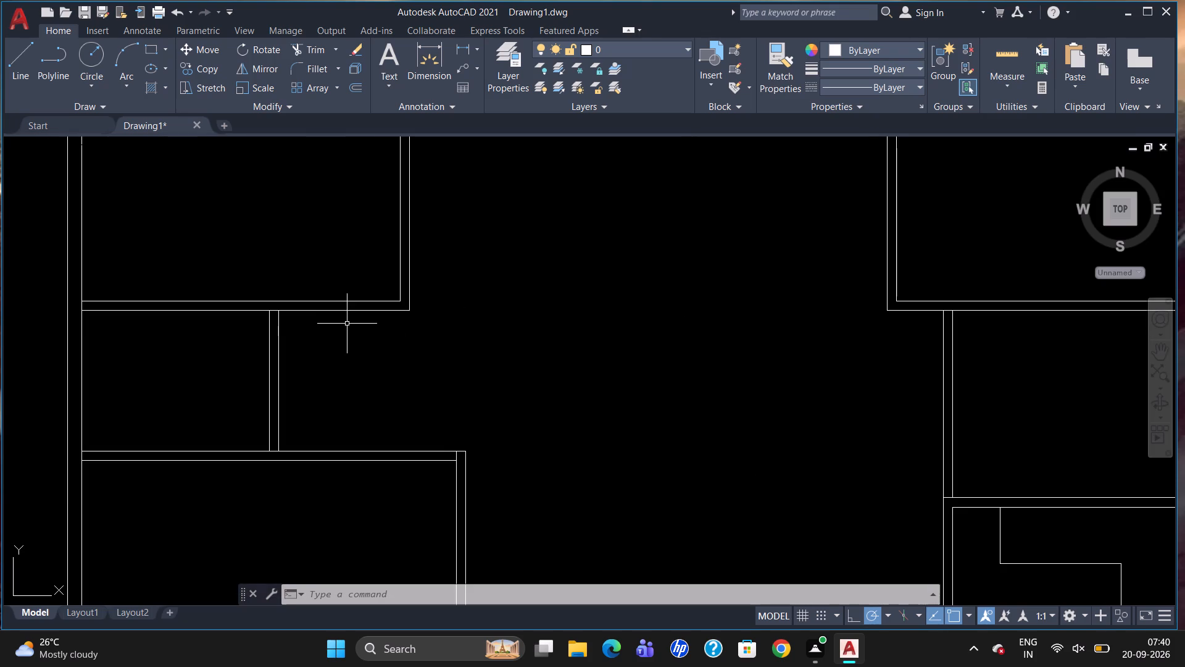
key("l")
key("Return")
key("y")
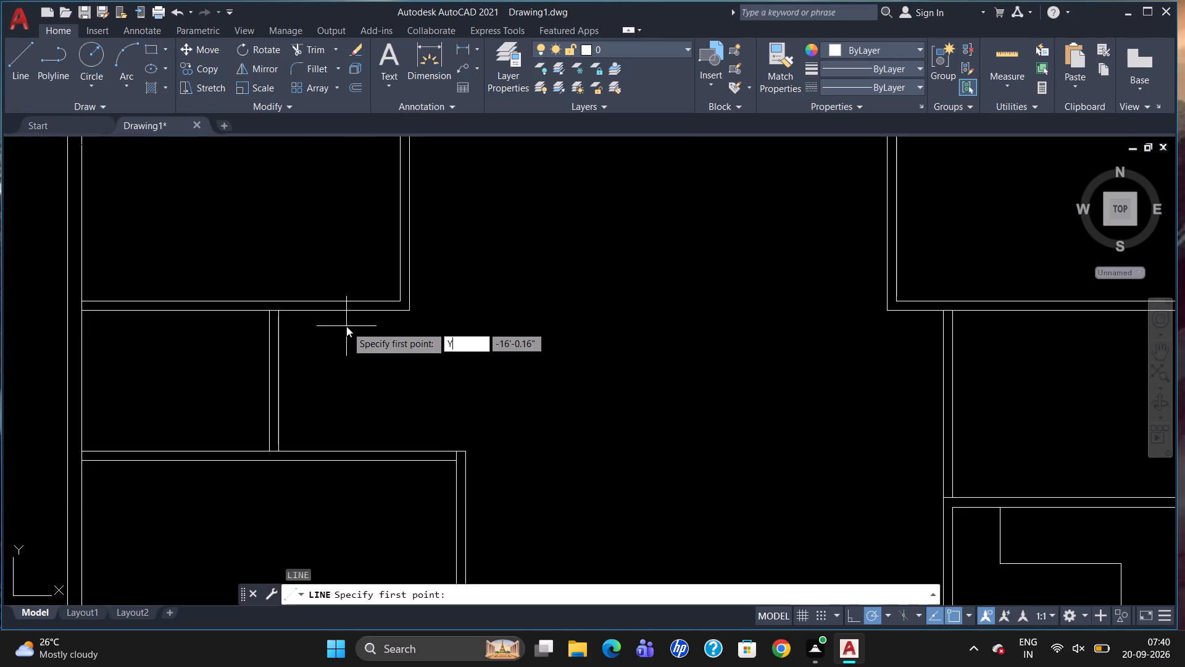
key("BackSpace")
type("TK")
key("Return")
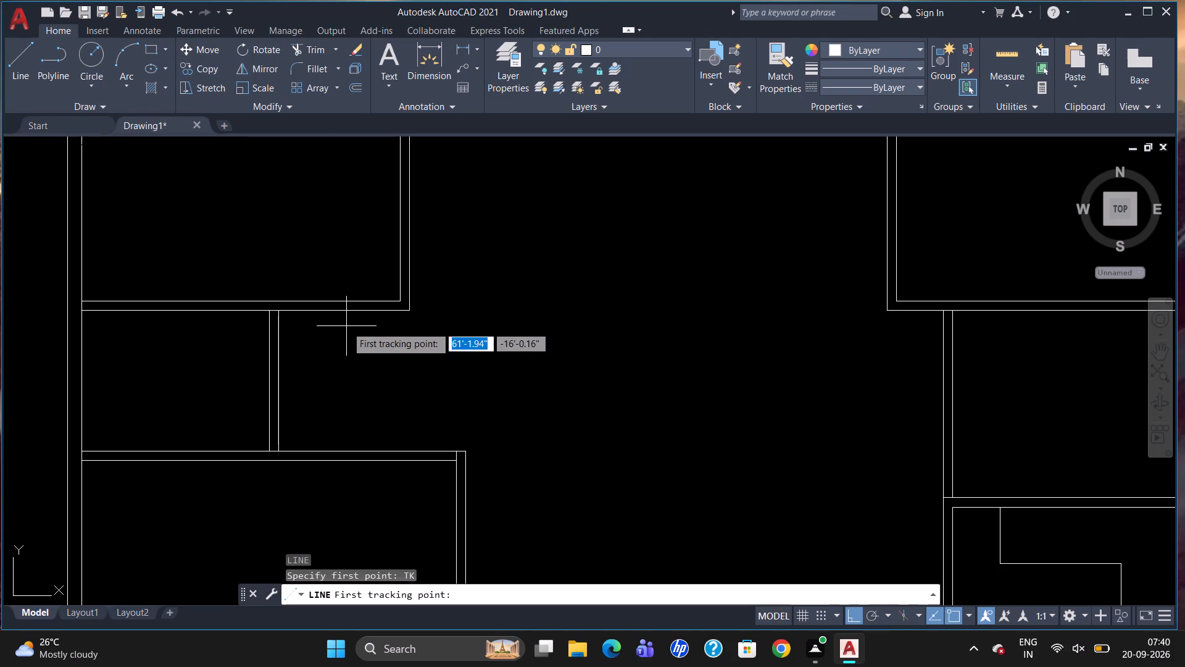
left_click(402, 297)
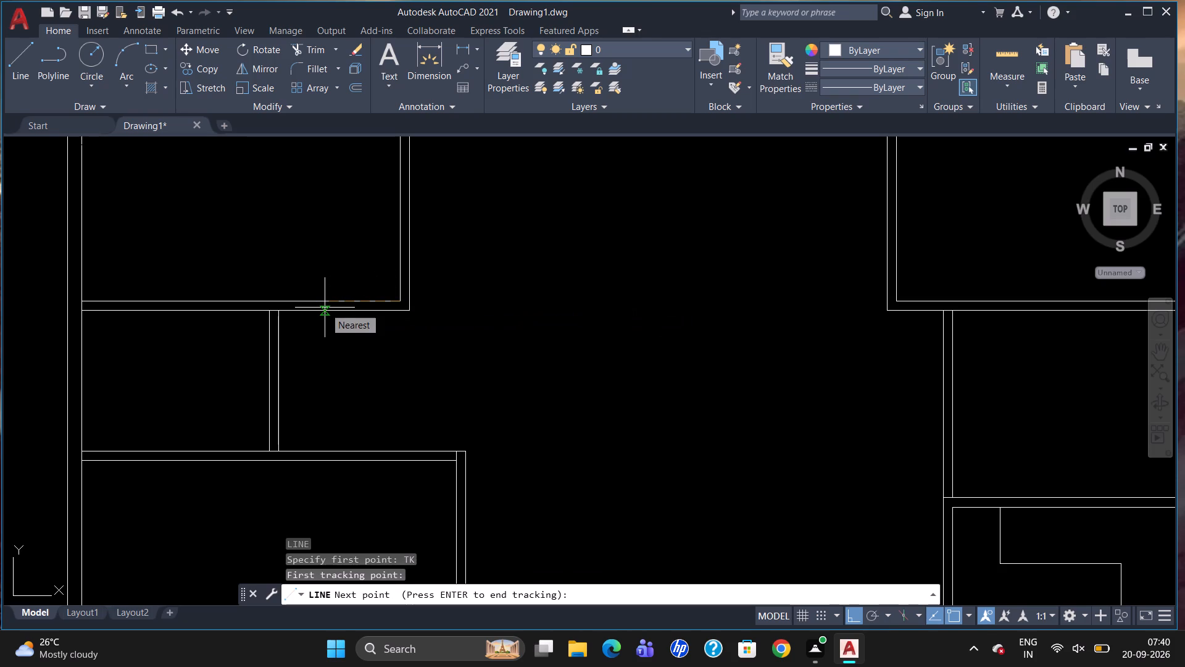
key("5")
key("BackSpace")
key("6")
key("Return")
key("Return")
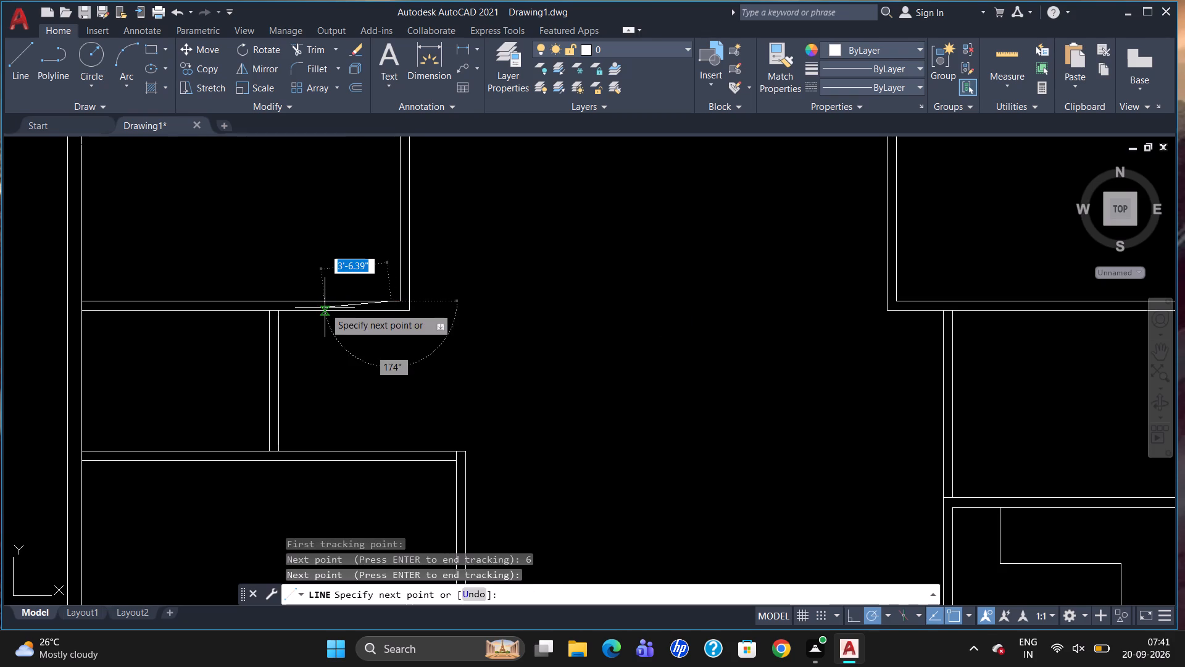
scroll(485, 354, "up", 2)
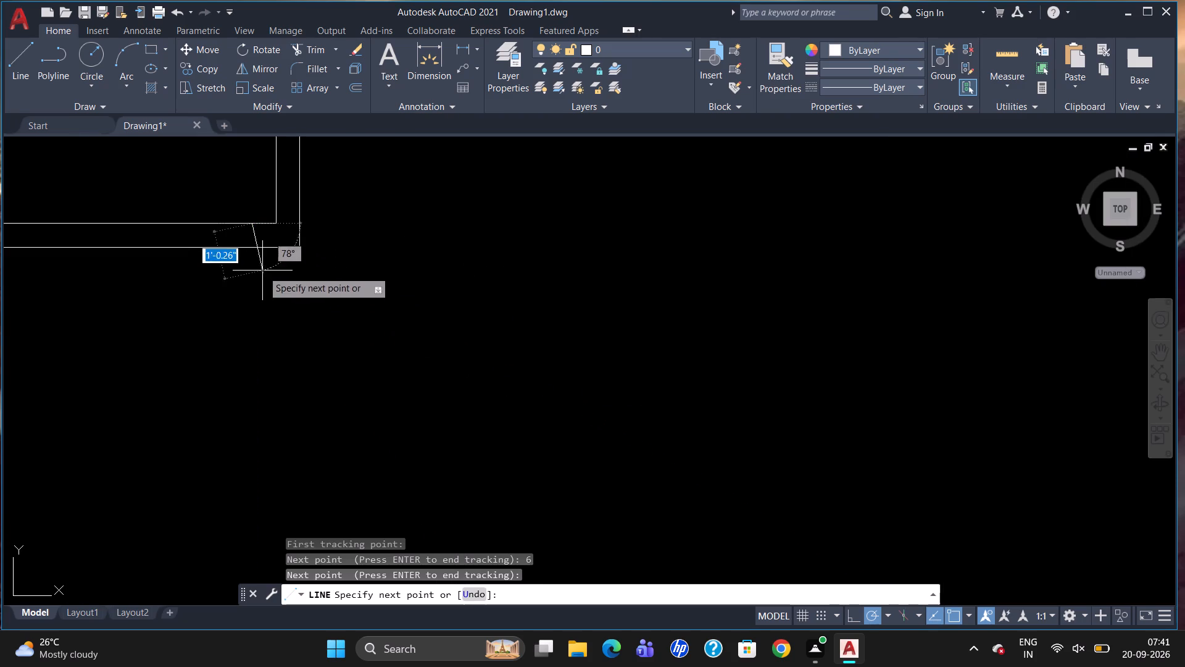
left_click(255, 246)
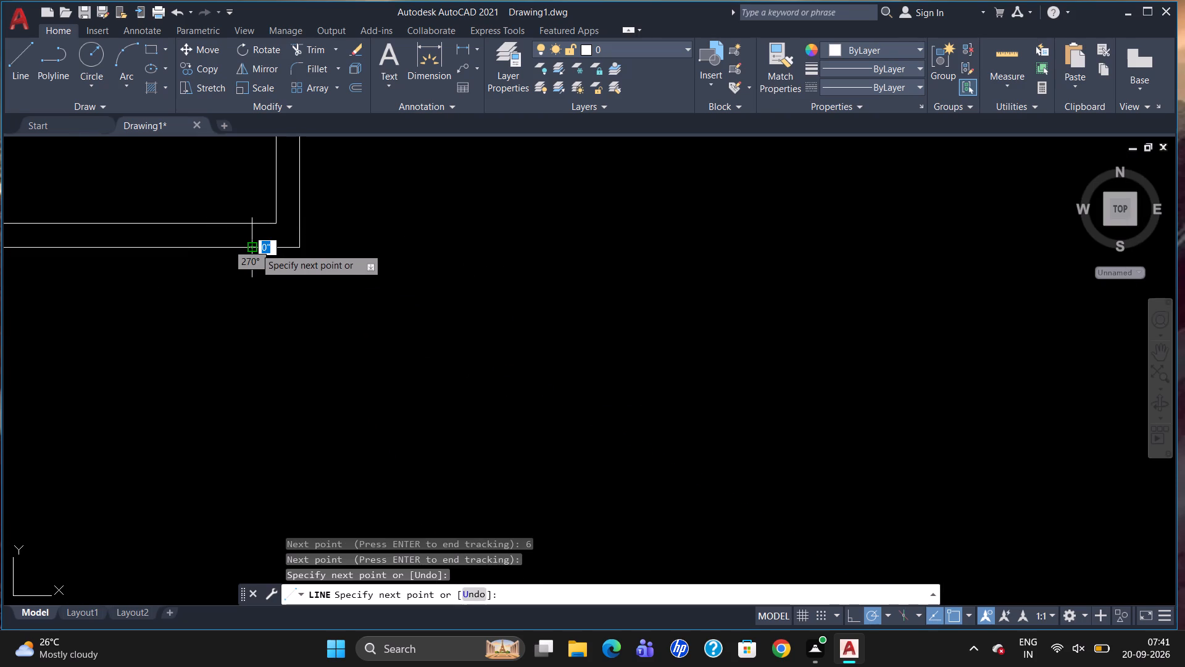
key("Escape")
Offset the new jamb line in the northwest room's south wall 3' to the west.
key("o")
key("Return")
type("3'")
key("Return")
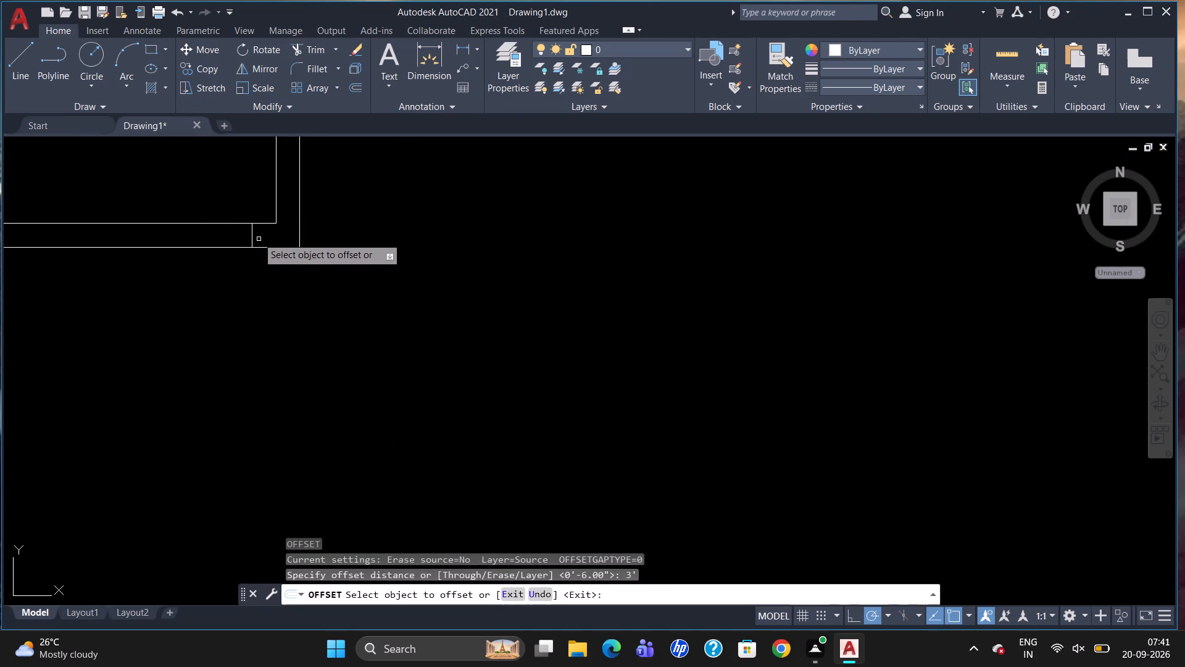
left_click_drag(254, 230, 234, 233)
left_click(154, 250)
scroll(529, 251, "down", 3)
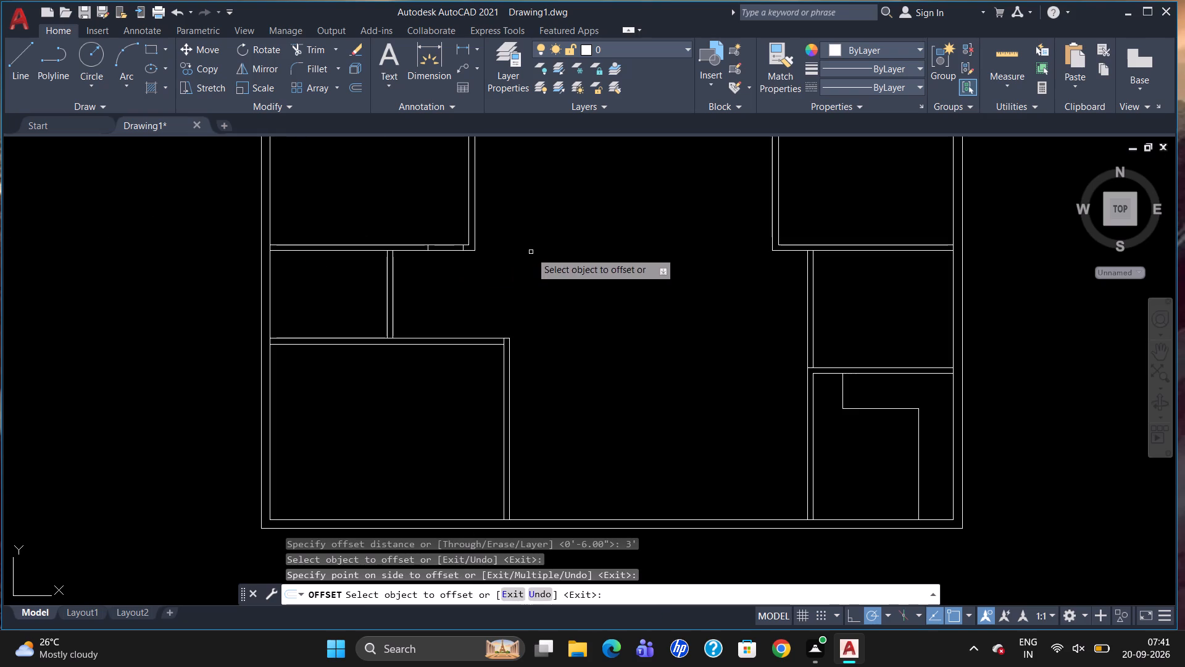
scroll(419, 265, "up", 1)
key("Escape")
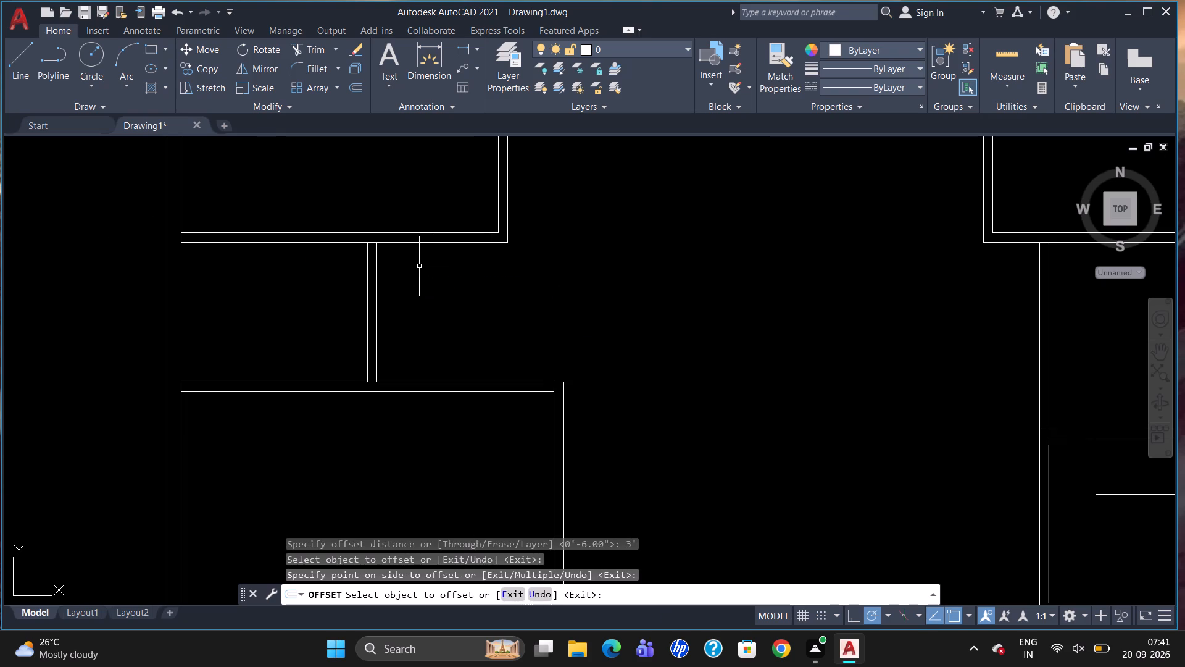
Trim the outer line of the northwest room's south wall between the two jamb lines.
type("TR")
key("Return")
key("Return")
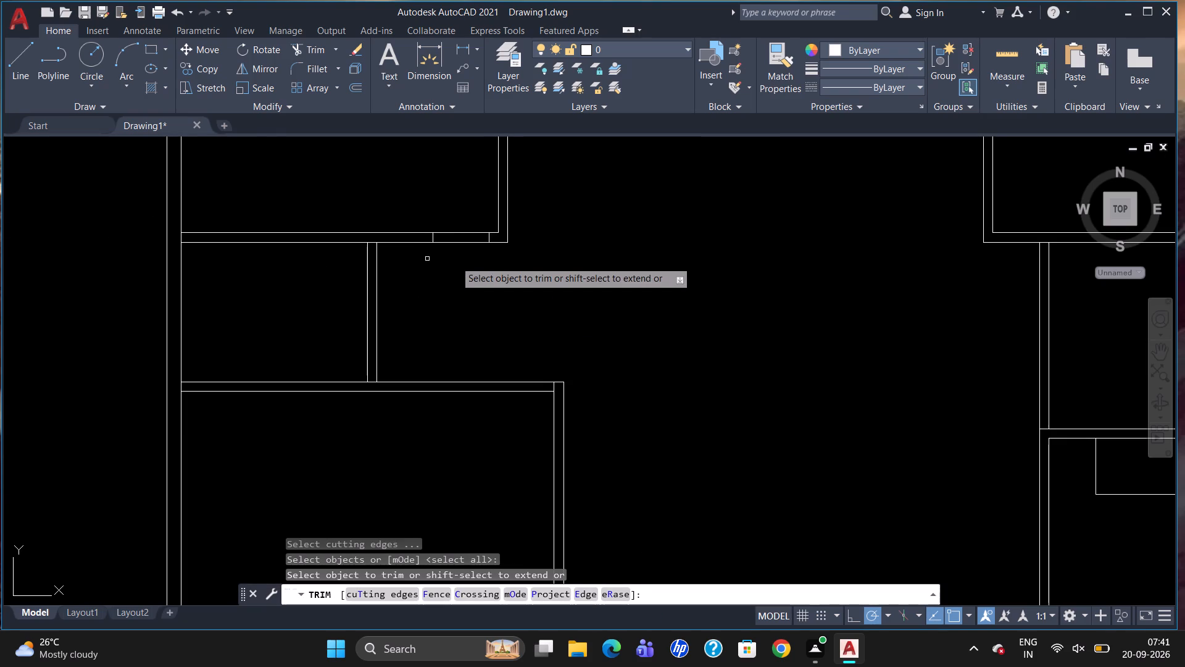
left_click_drag(468, 242, 465, 251)
scroll(478, 293, "down", 1)
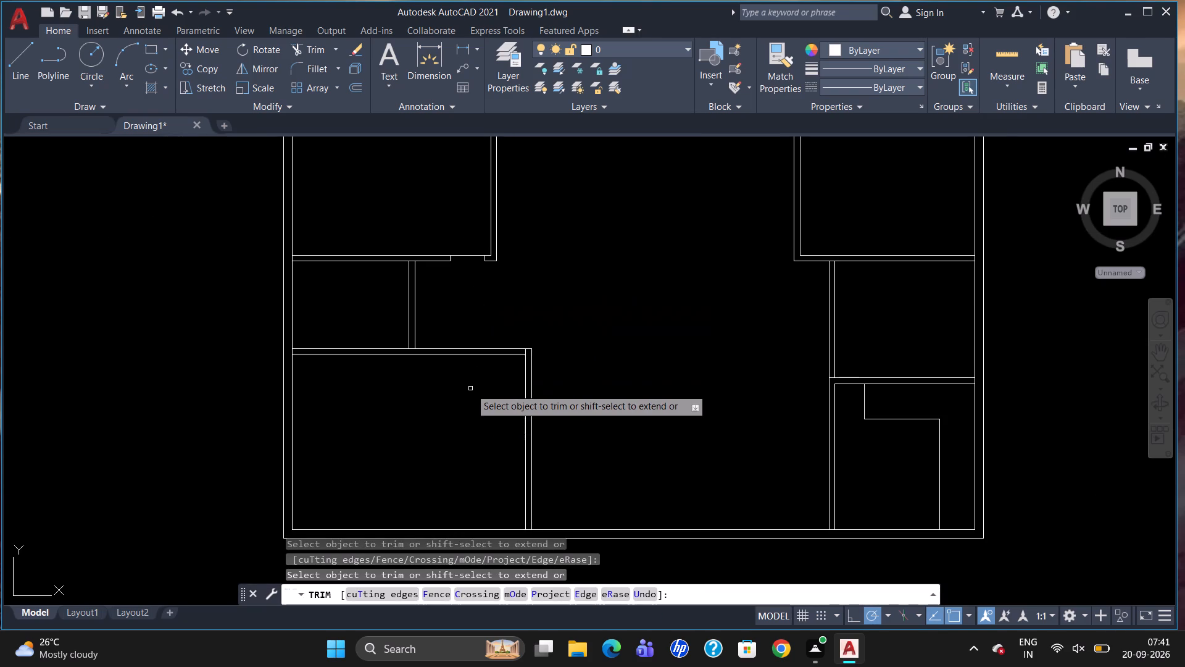
scroll(467, 378, "up", 1)
key("Escape")
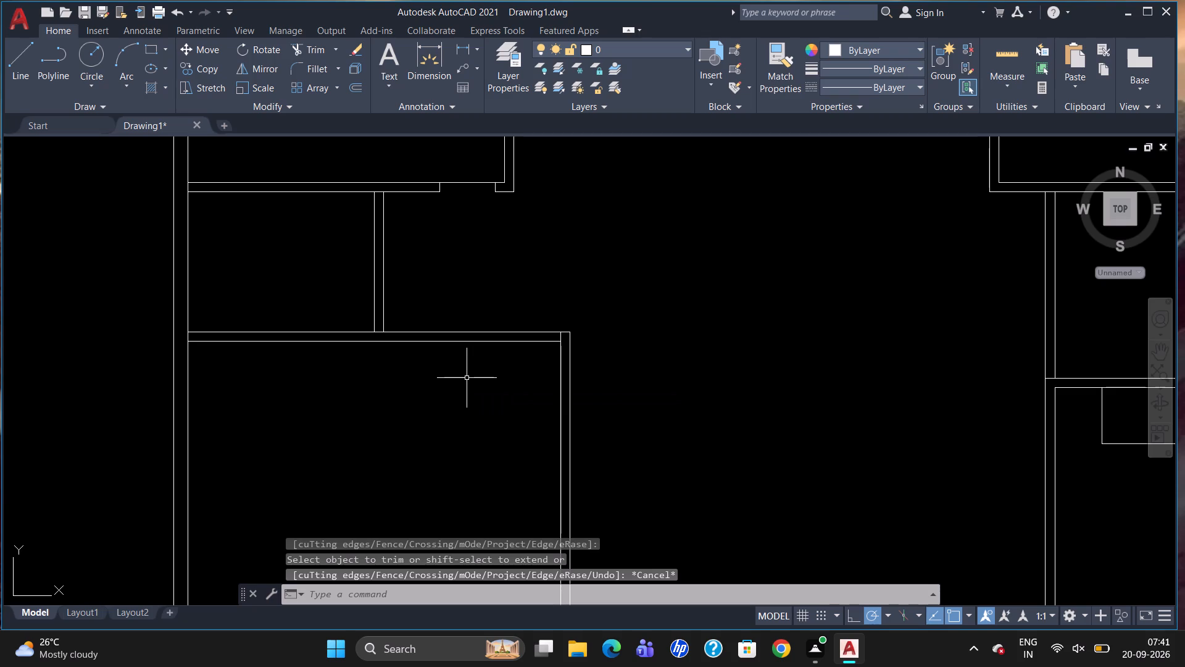
Trim the leftover inner east wall stub crossing the wall thickness at the southwest room's northeast corner.
type("TR")
key("Return")
key("Return")
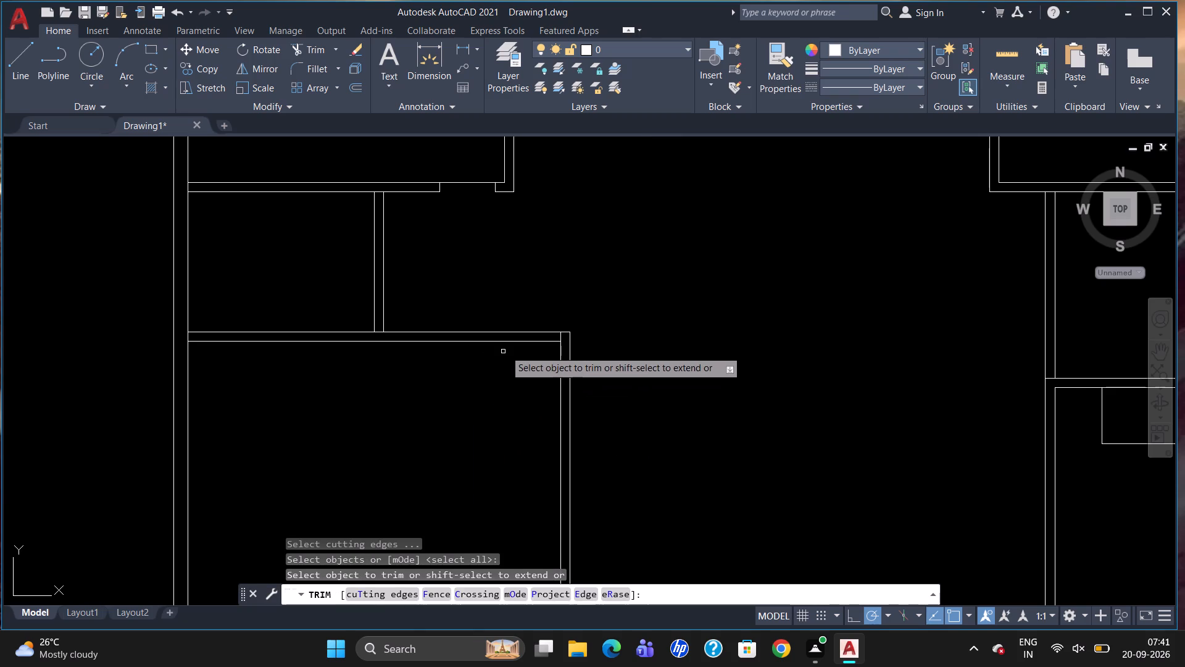
left_click(562, 337)
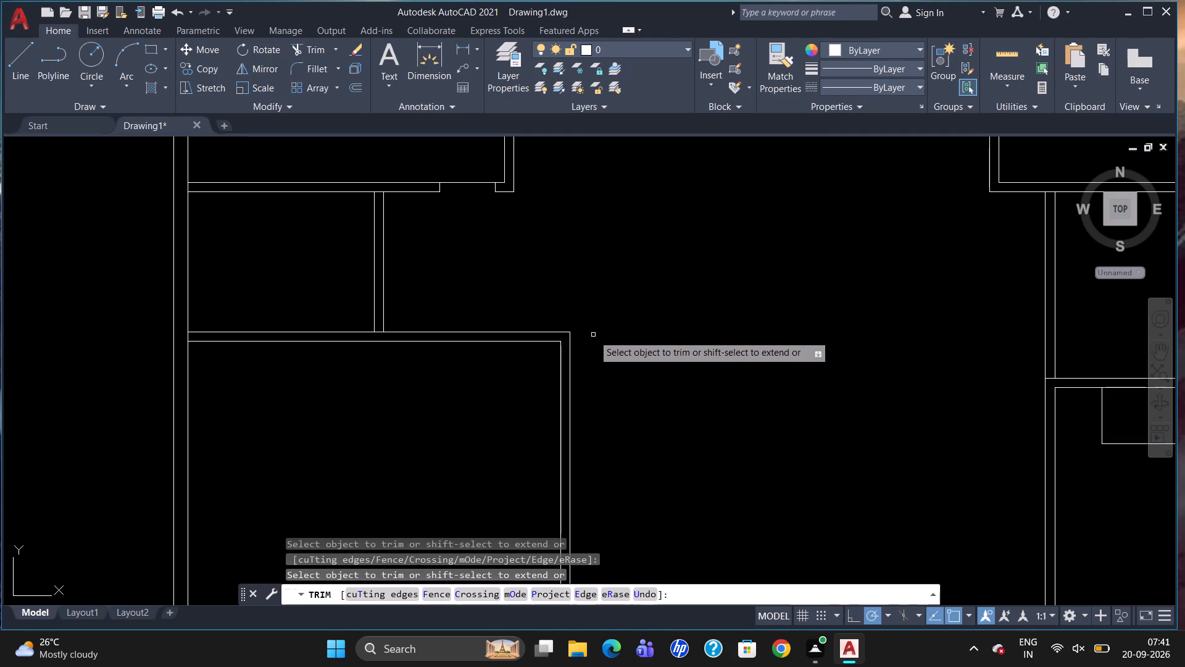
key("Escape")
Draw a short vertical jamb line across the southwest room's north wall, aligned with the northwest room opening's east jamb.
key("l")
key("Return")
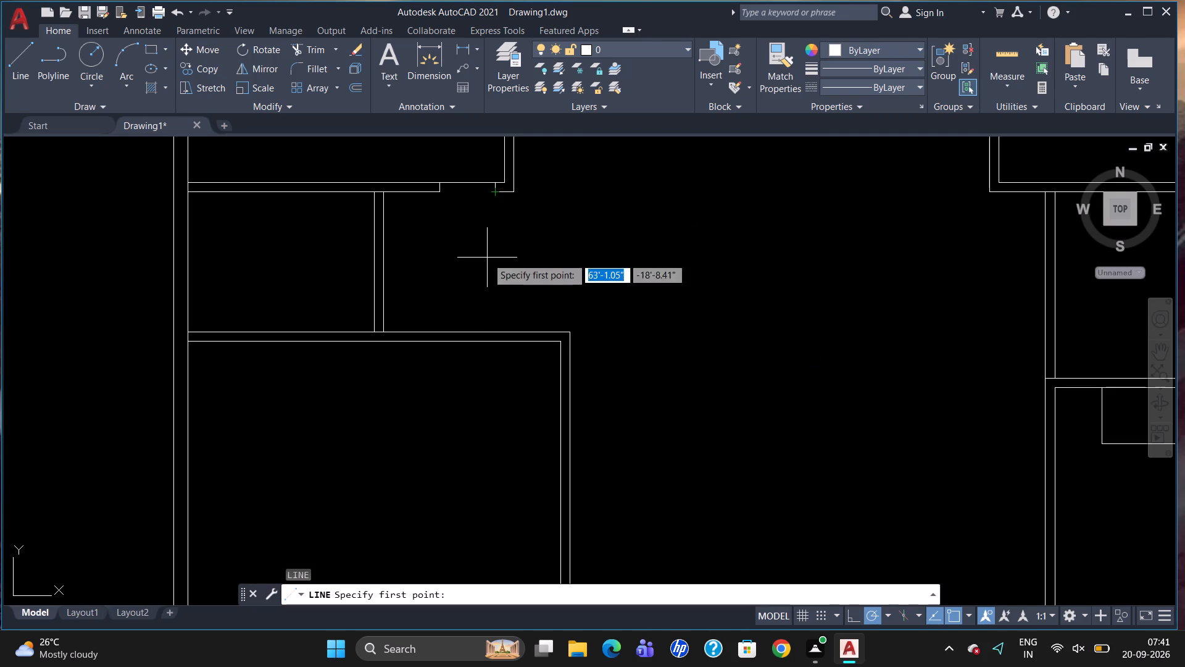
left_click(495, 325)
scroll(497, 335, "up", 3)
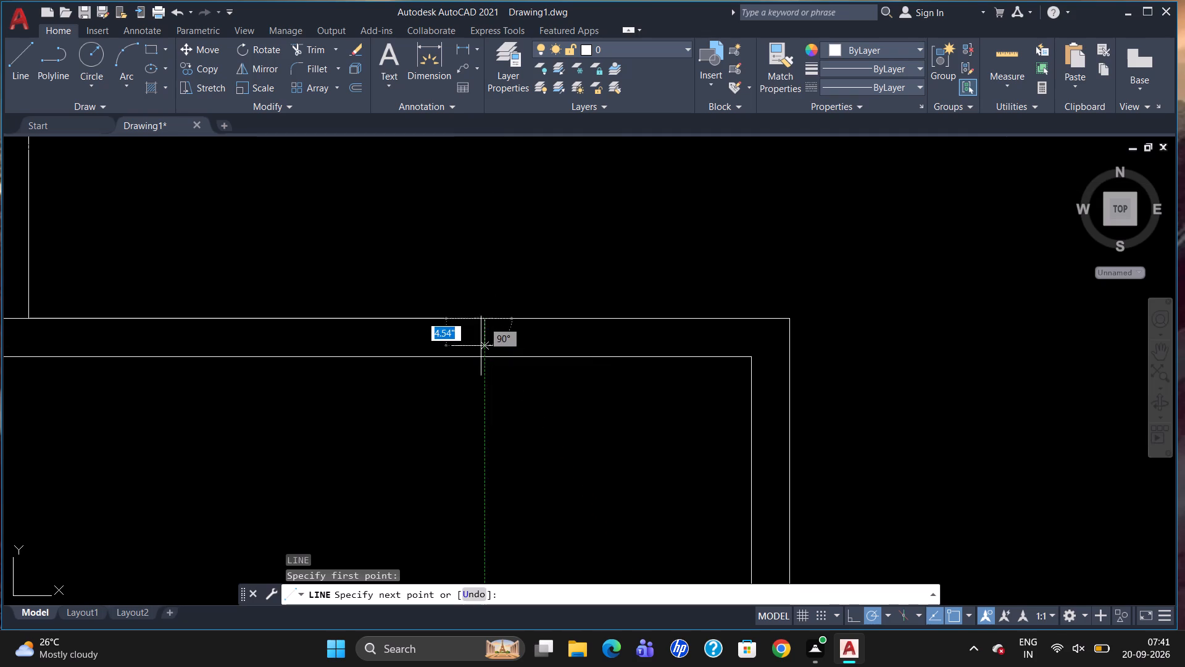
left_click(485, 352)
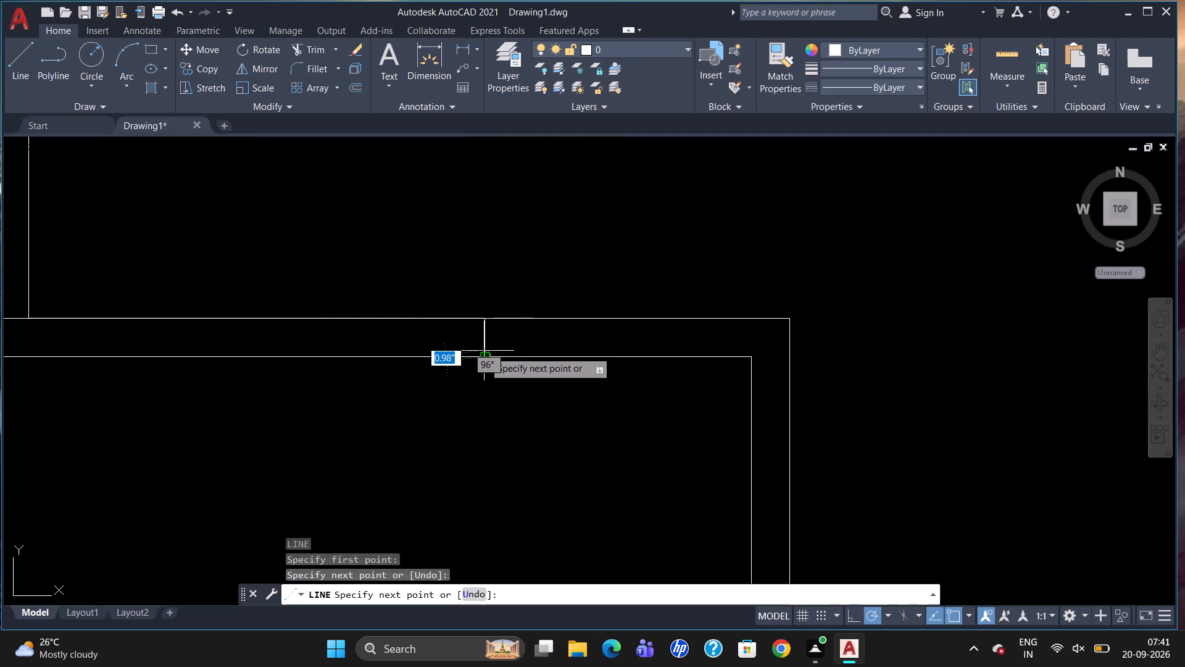
key("Escape")
Offset the jamb line in the southwest room's north wall 3' to the west.
key("o")
key("Return")
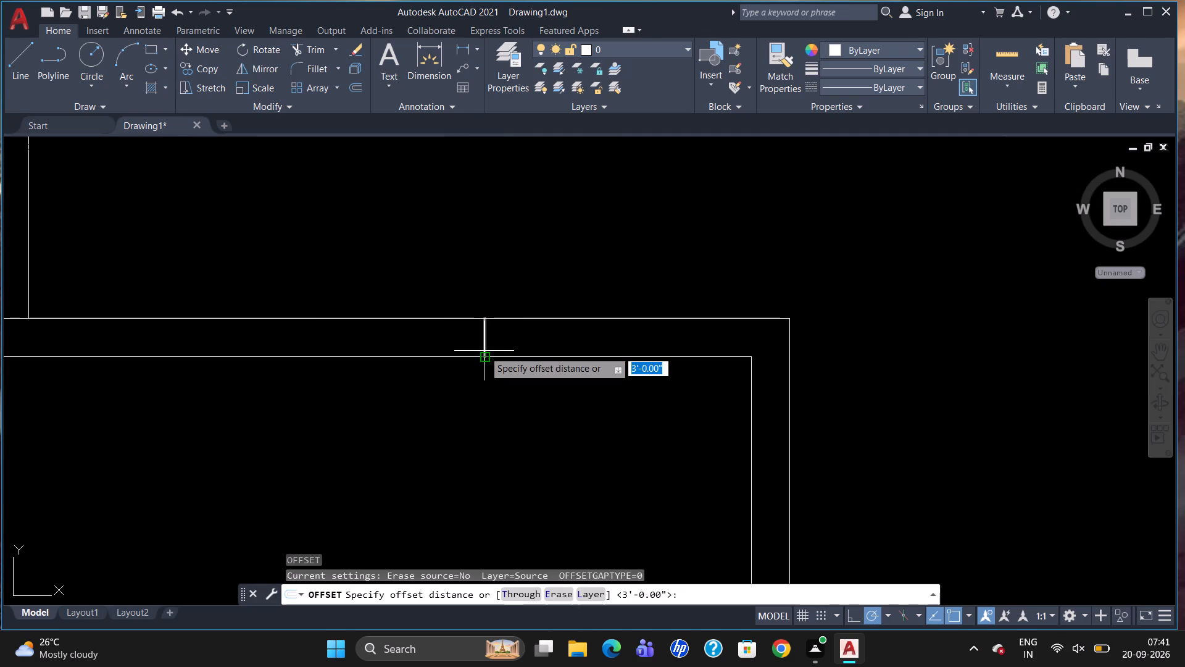
type("3'")
key("Return")
left_click_drag(484, 351, 473, 345)
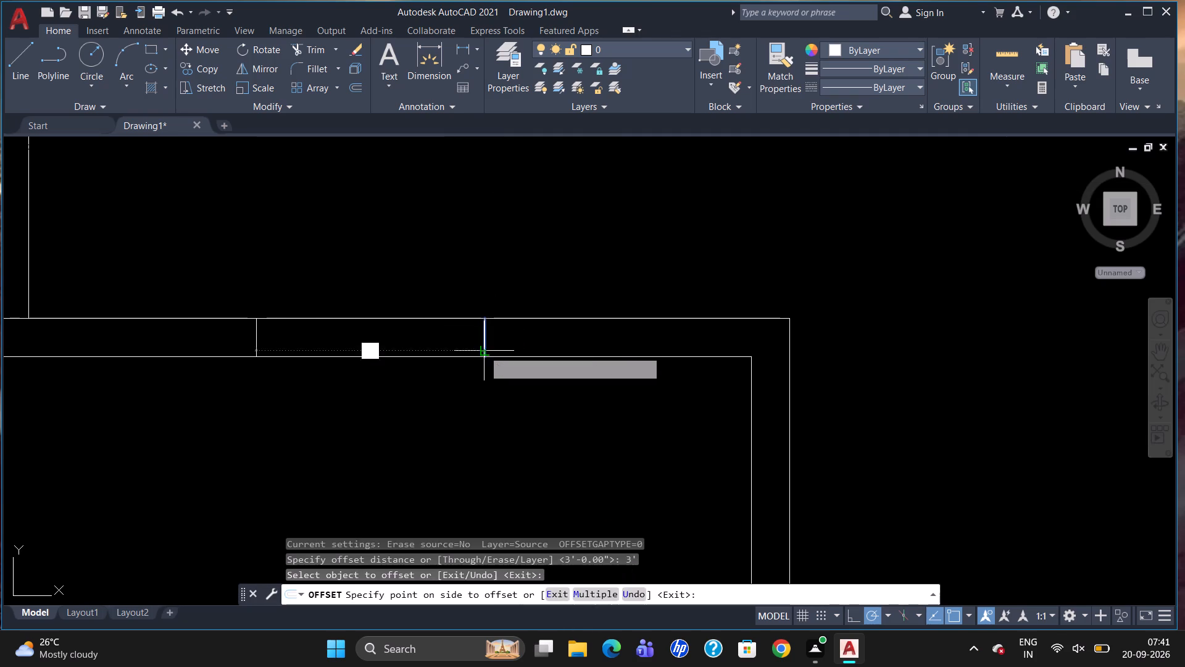
left_click_drag(473, 345, 451, 329)
left_click(248, 375)
scroll(809, 246, "down", 2)
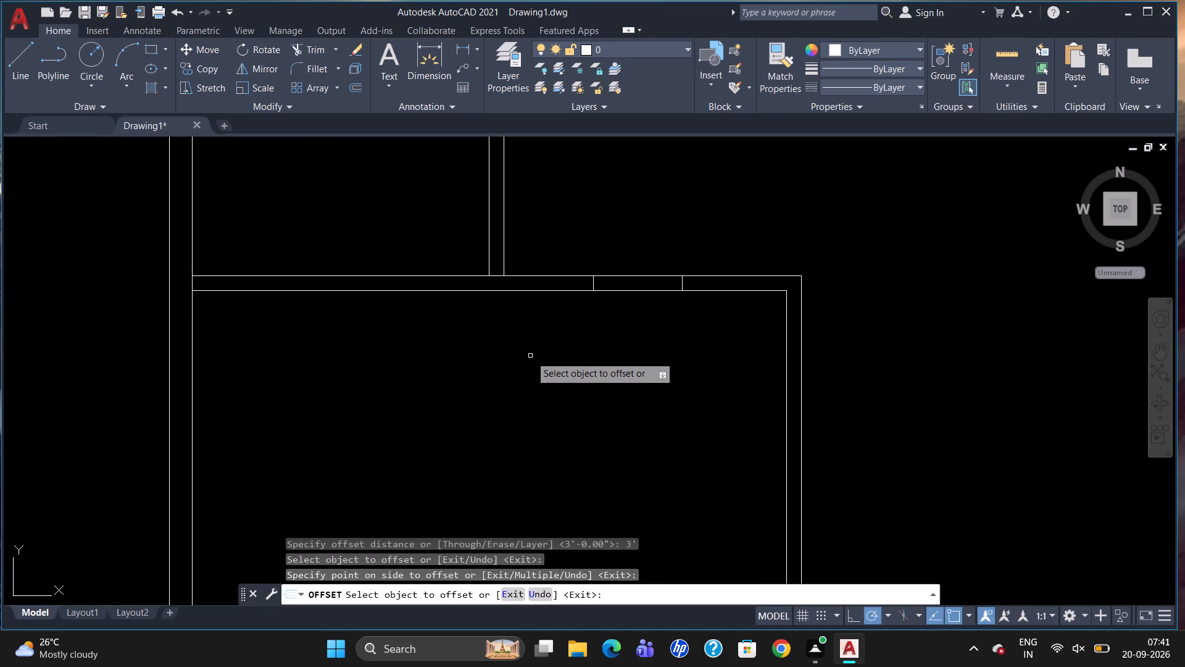
key("Escape")
Trim the inner line of the southwest room's north wall between the two jamb lines.
type("TR")
key("Return")
key("Return")
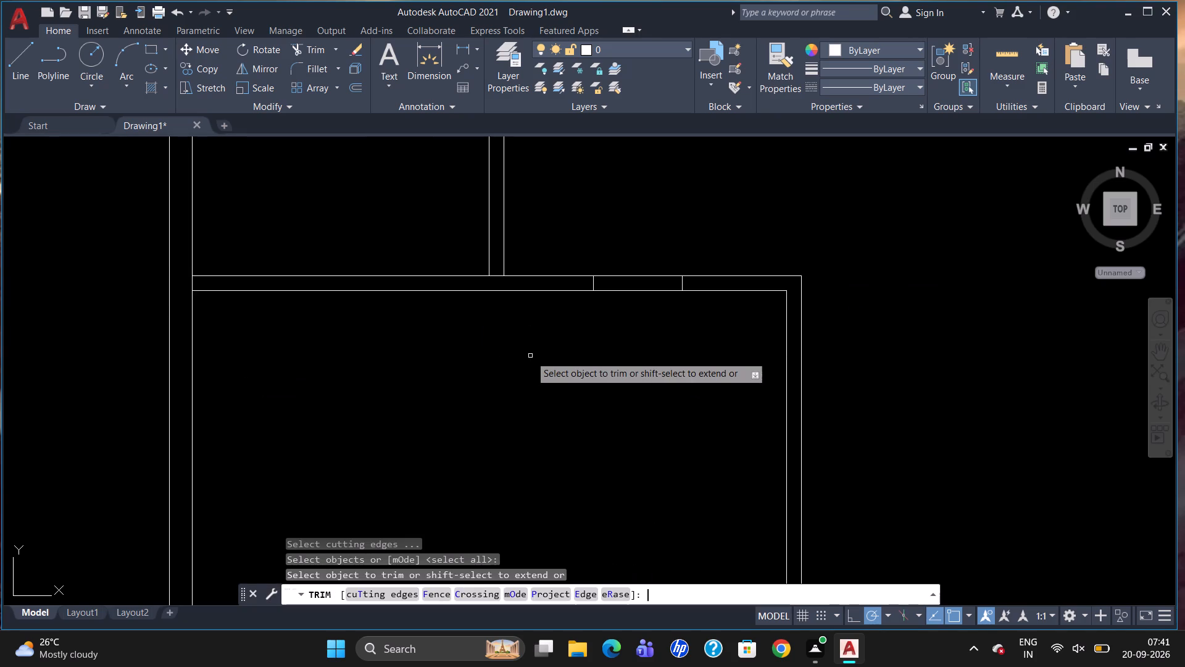
left_click_drag(655, 289, 649, 301)
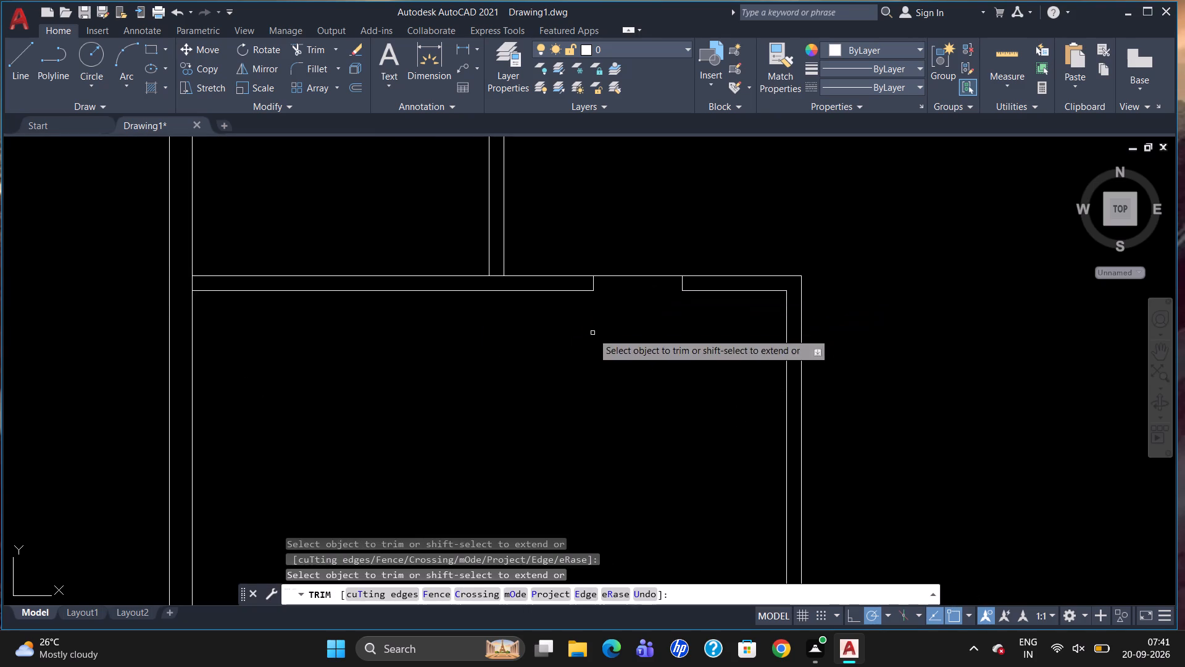
scroll(591, 339, "down", 3)
scroll(607, 257, "up", 1)
scroll(617, 316, "up", 1)
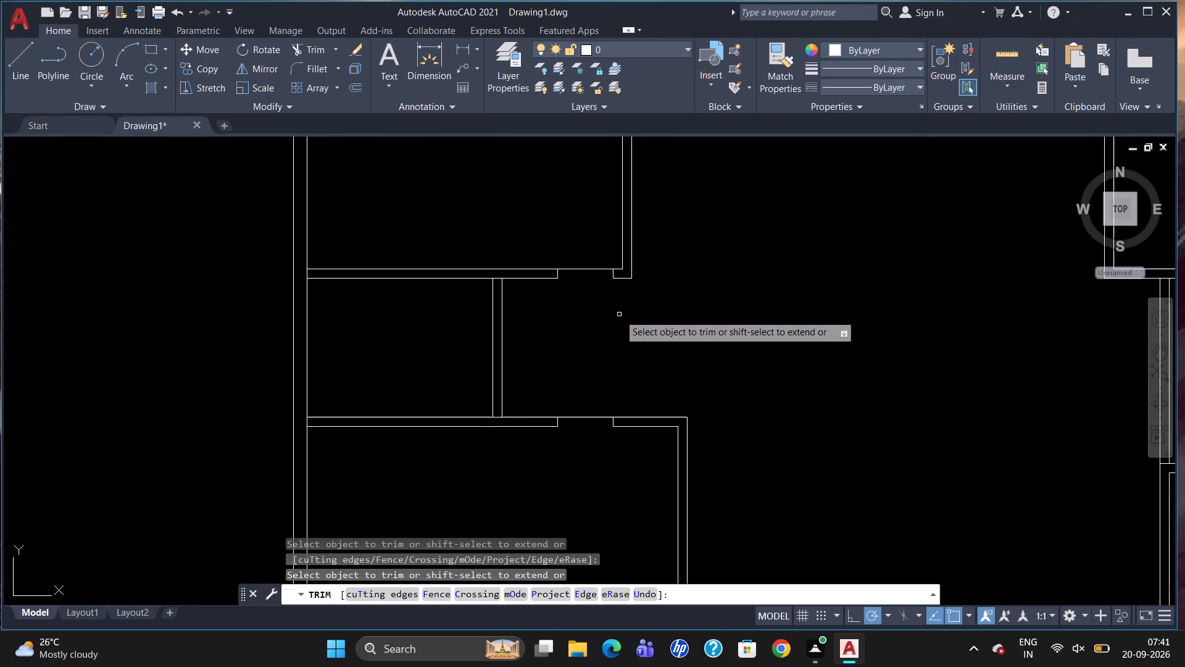
key("Escape")
Draw a short horizontal jamb line across the short west partition, 6" south of the northwest room's outer south wall.
key("l")
key("Return")
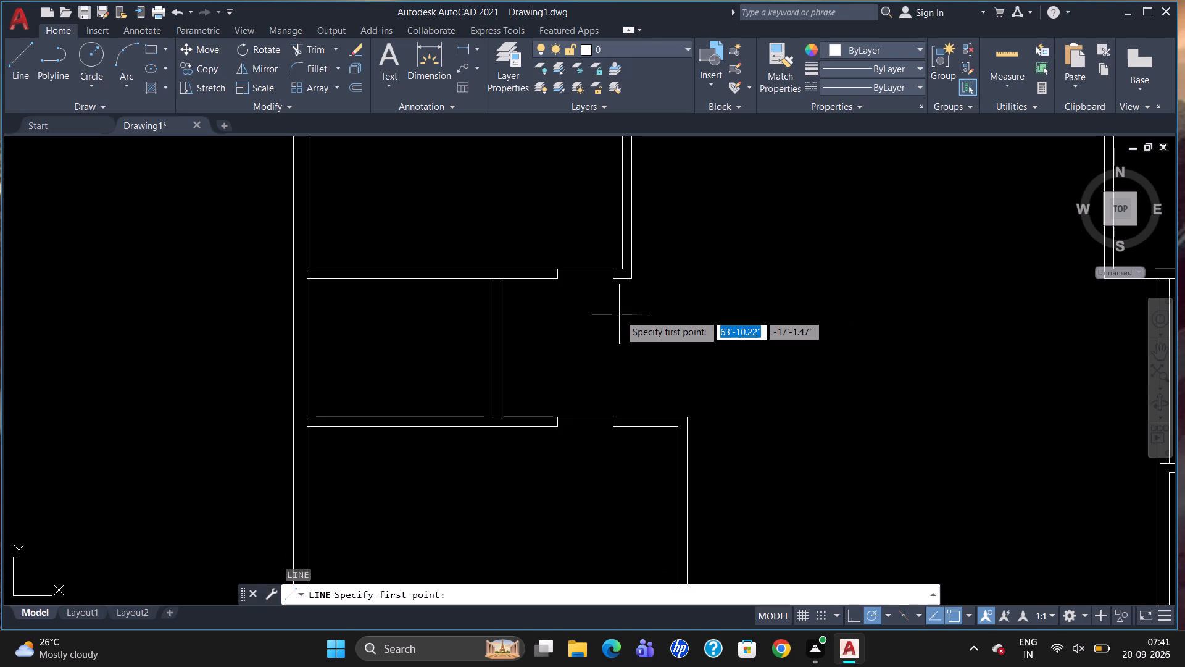
type("TK")
key("Return")
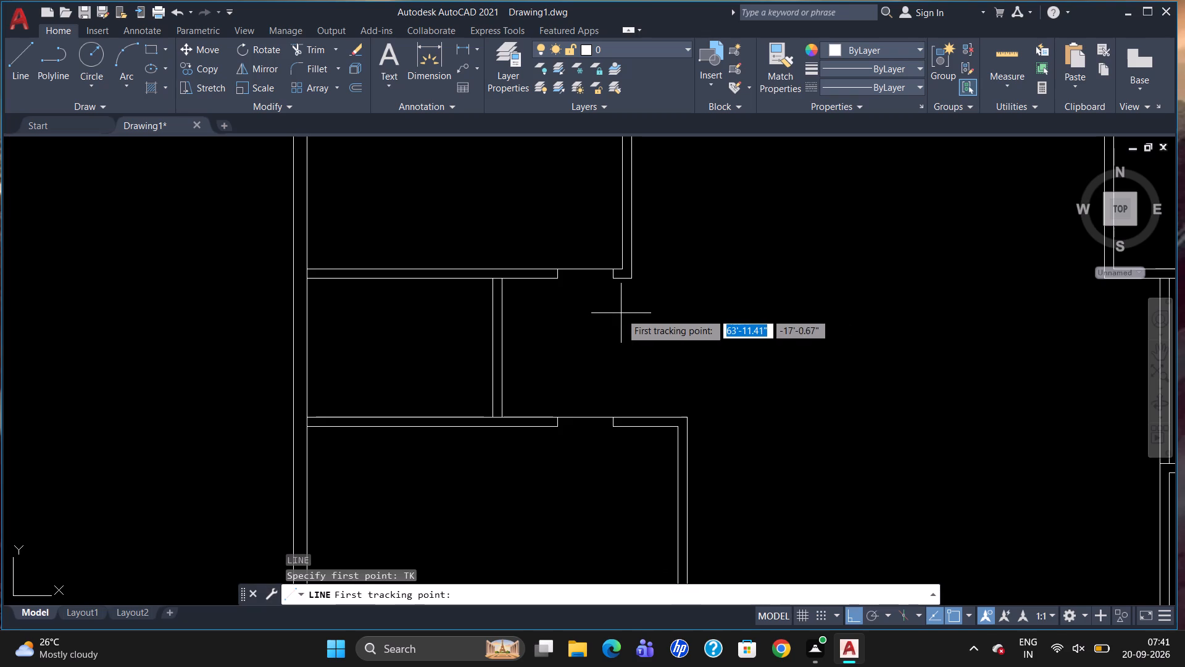
left_click_drag(501, 278, 505, 297)
key("6")
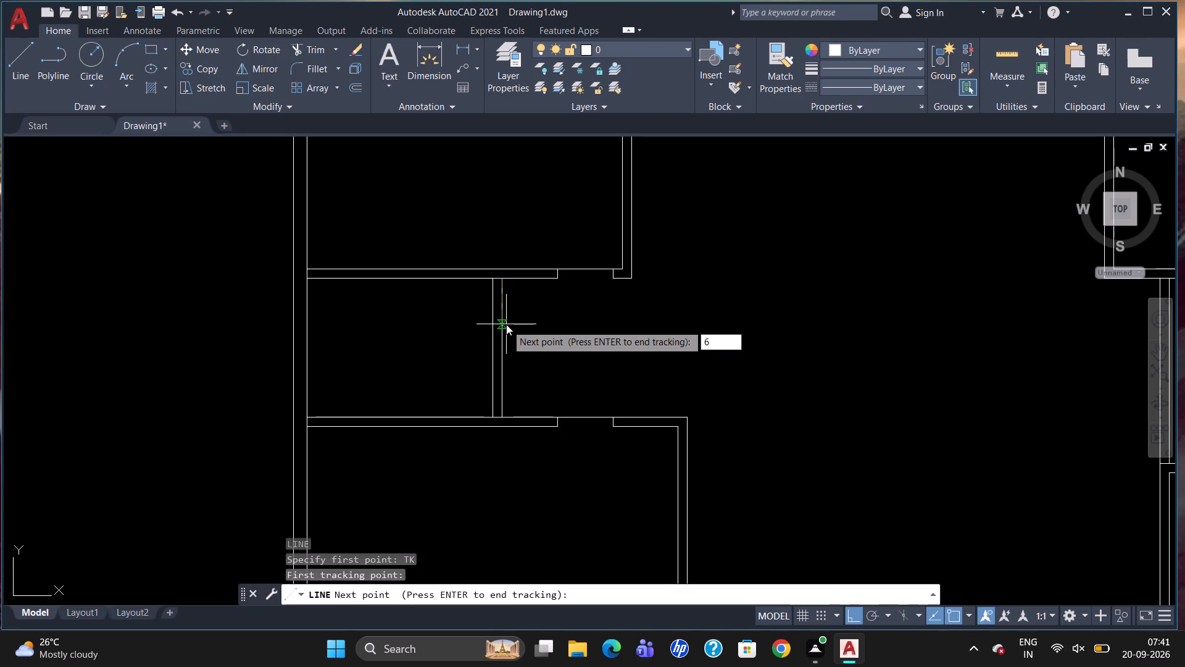
key("Return")
key("Return")
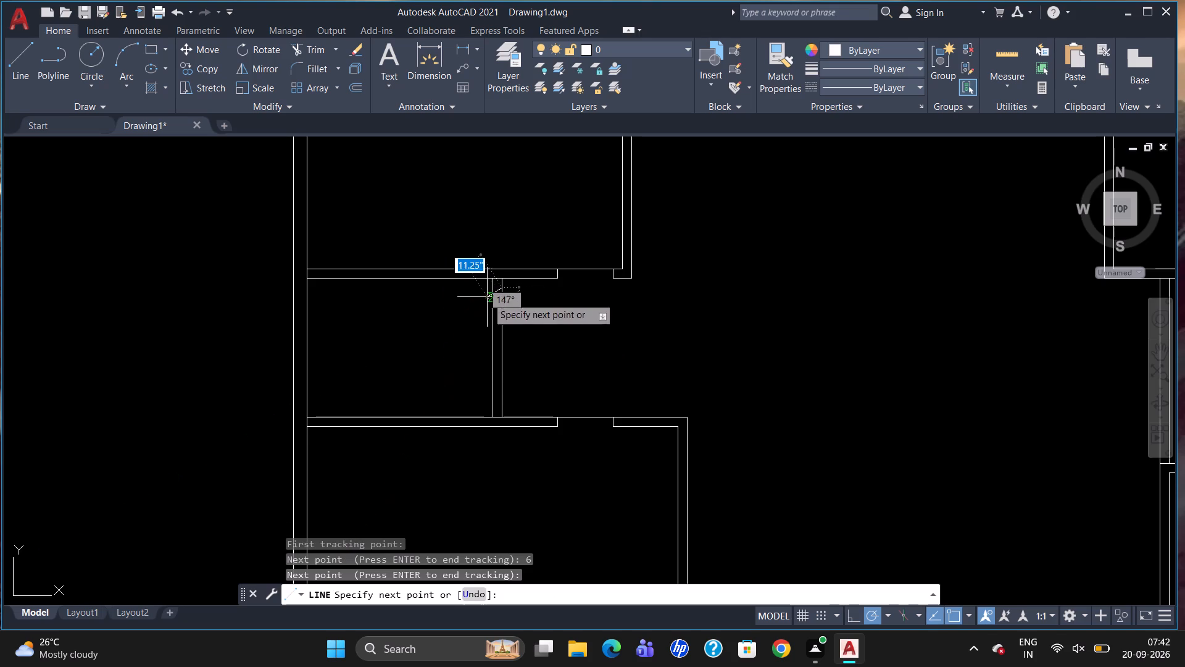
left_click(491, 287)
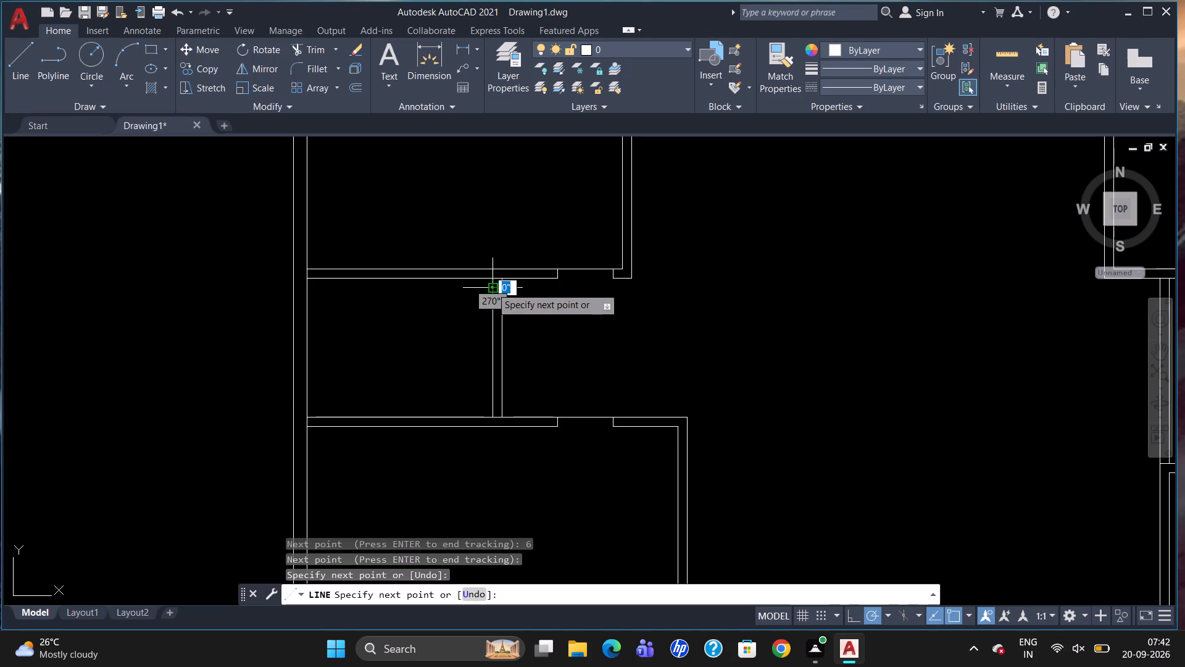
key("Escape")
Offset the short west partition's jamb line 2'6" to the south.
key("o")
key("Return")
type("2'6\"")
key("Return")
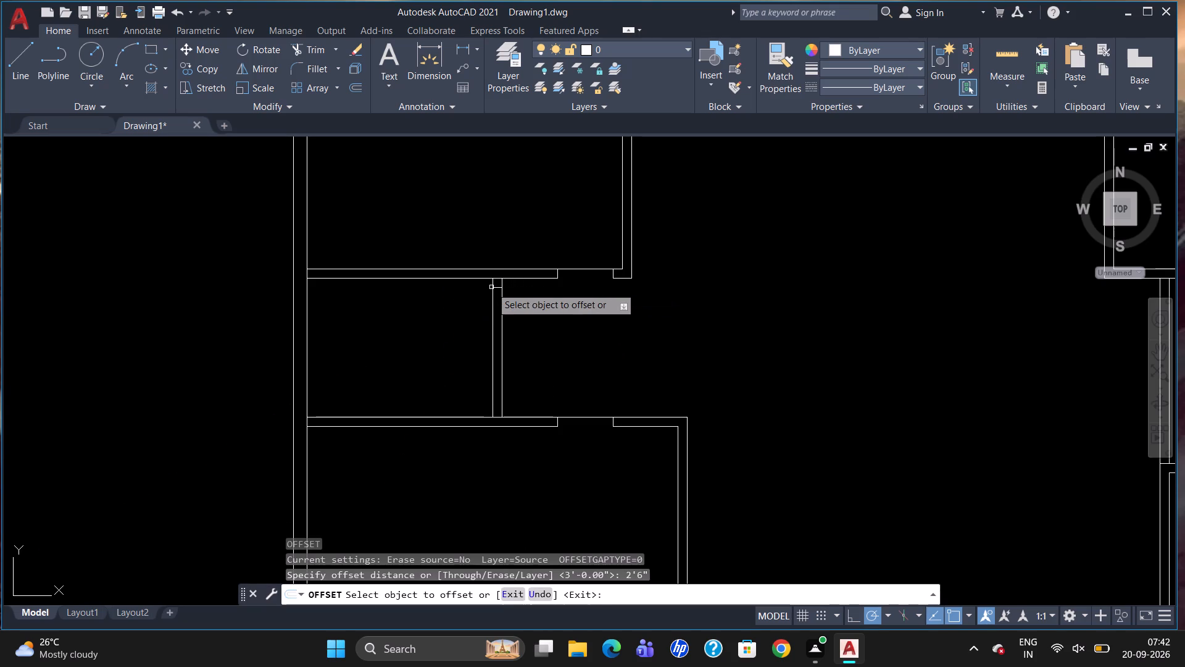
left_click_drag(499, 287, 510, 321)
left_click_drag(513, 353, 519, 352)
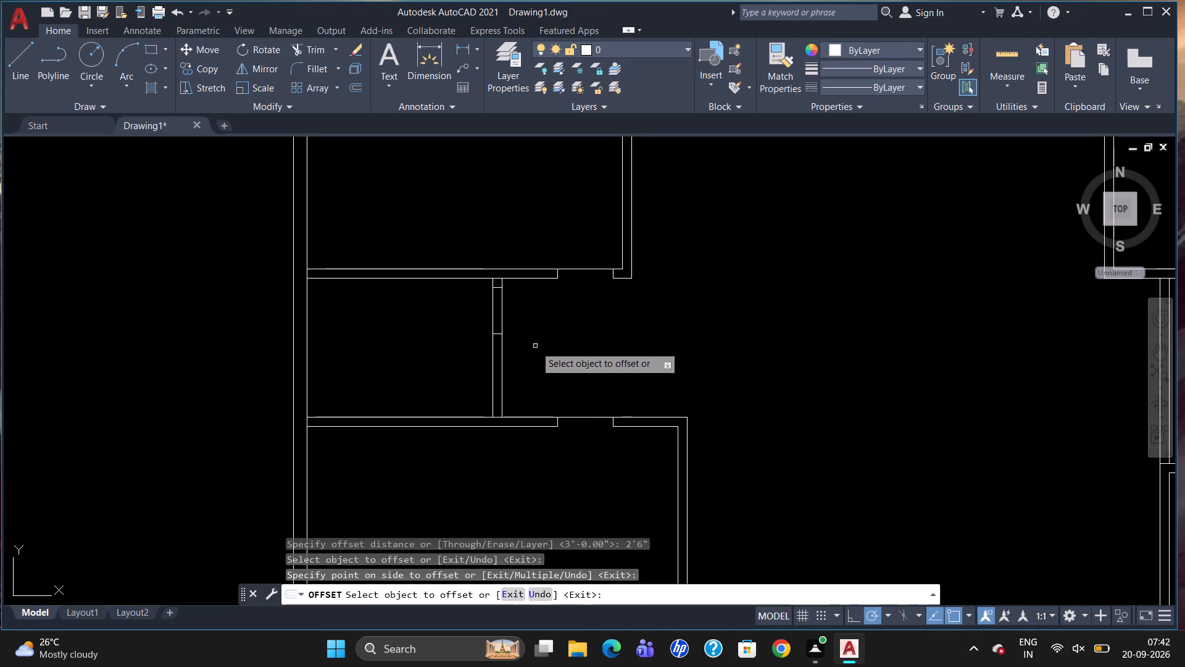
key("Escape")
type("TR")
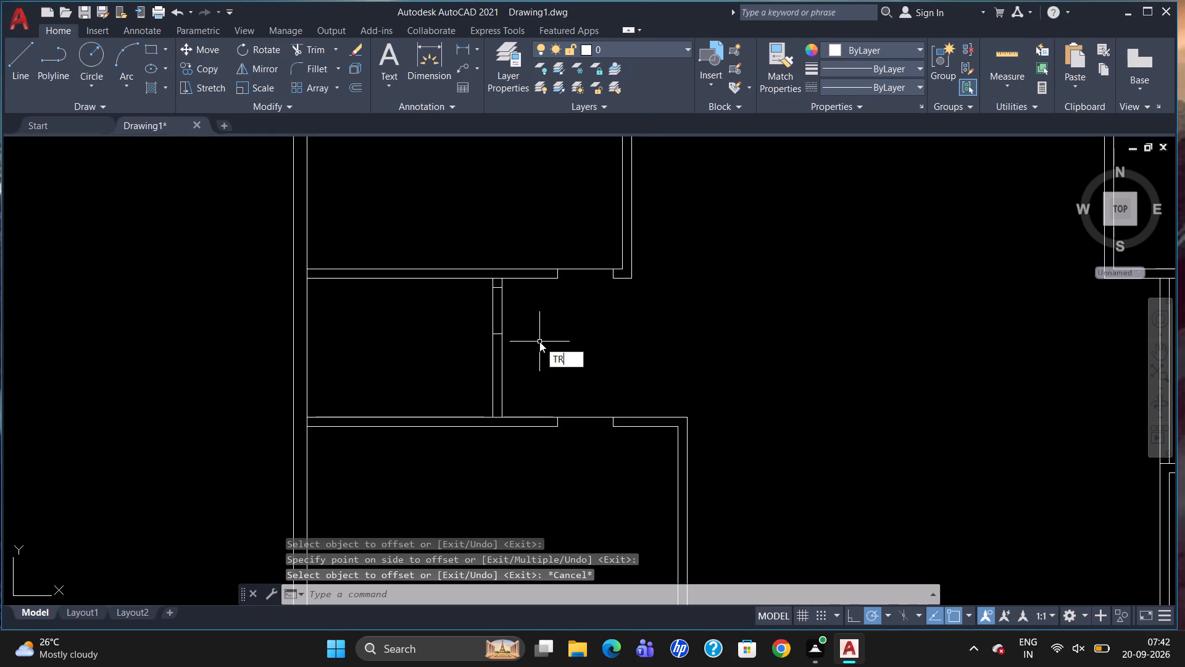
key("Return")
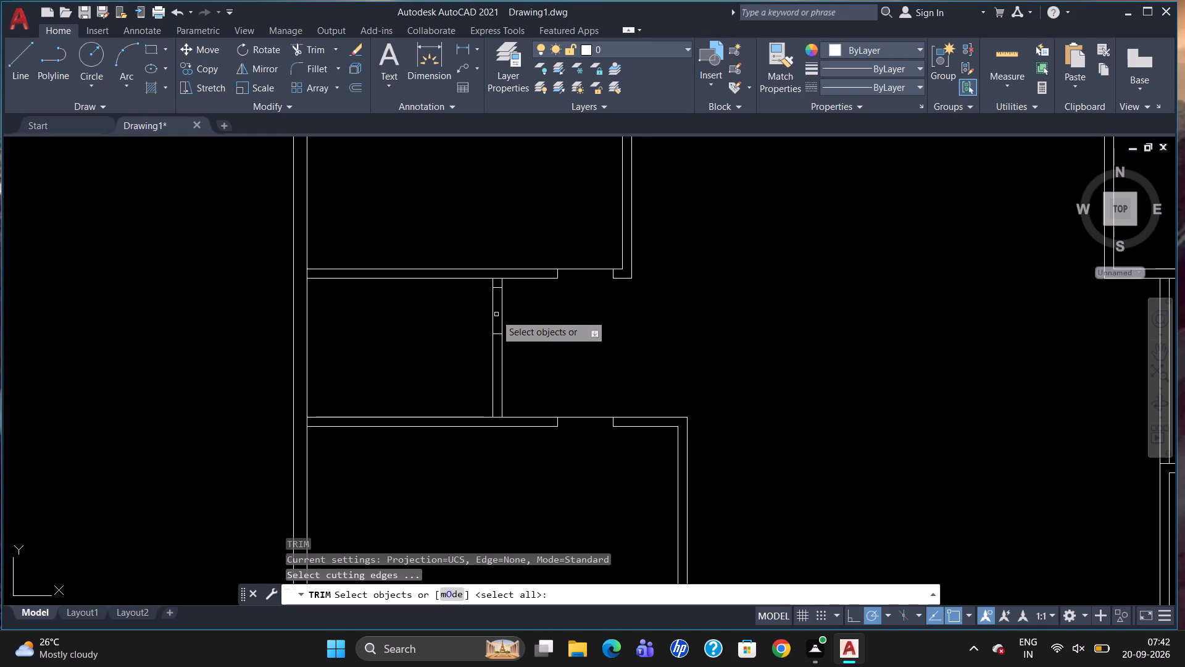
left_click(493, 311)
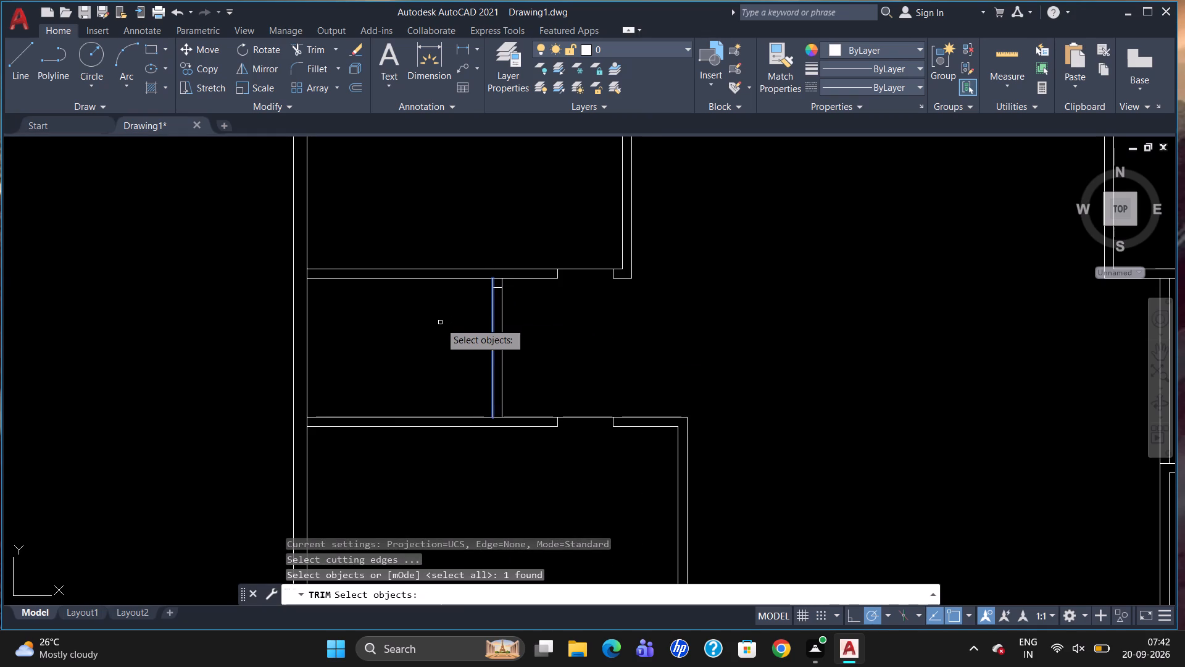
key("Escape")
Trim the west line of the short west partition between its two jamb lines.
type("TR")
key("Return")
key("Return")
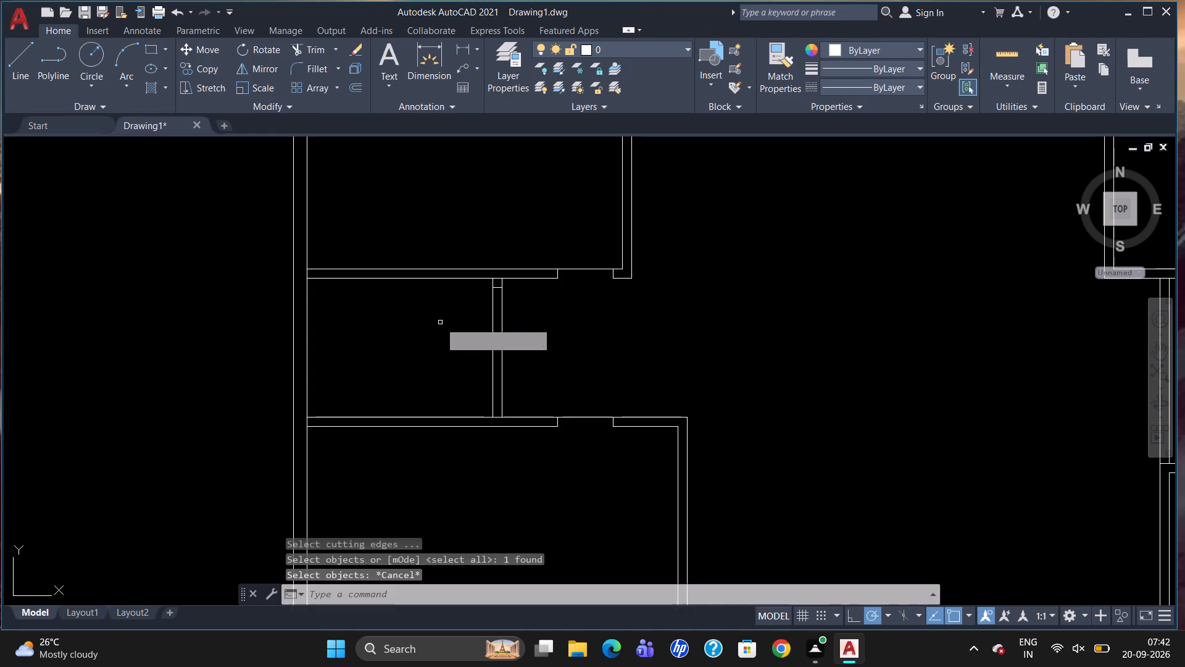
left_click(495, 306)
left_click(494, 306)
left_click(494, 308)
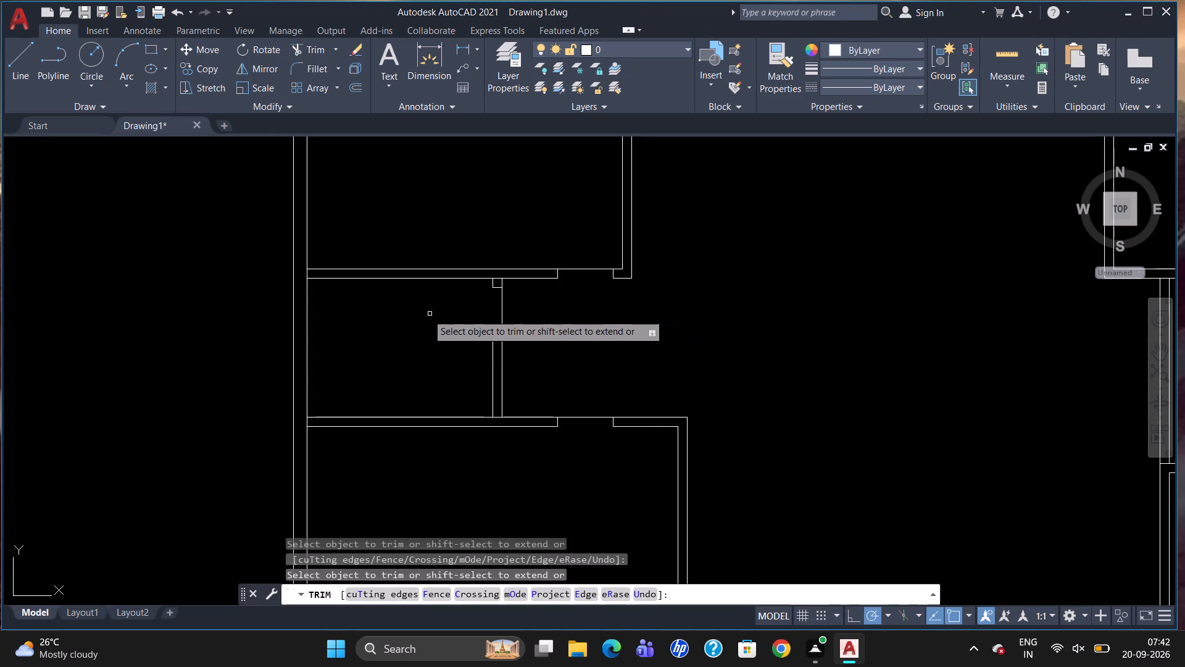
scroll(423, 314, "down", 1)
key("Escape")
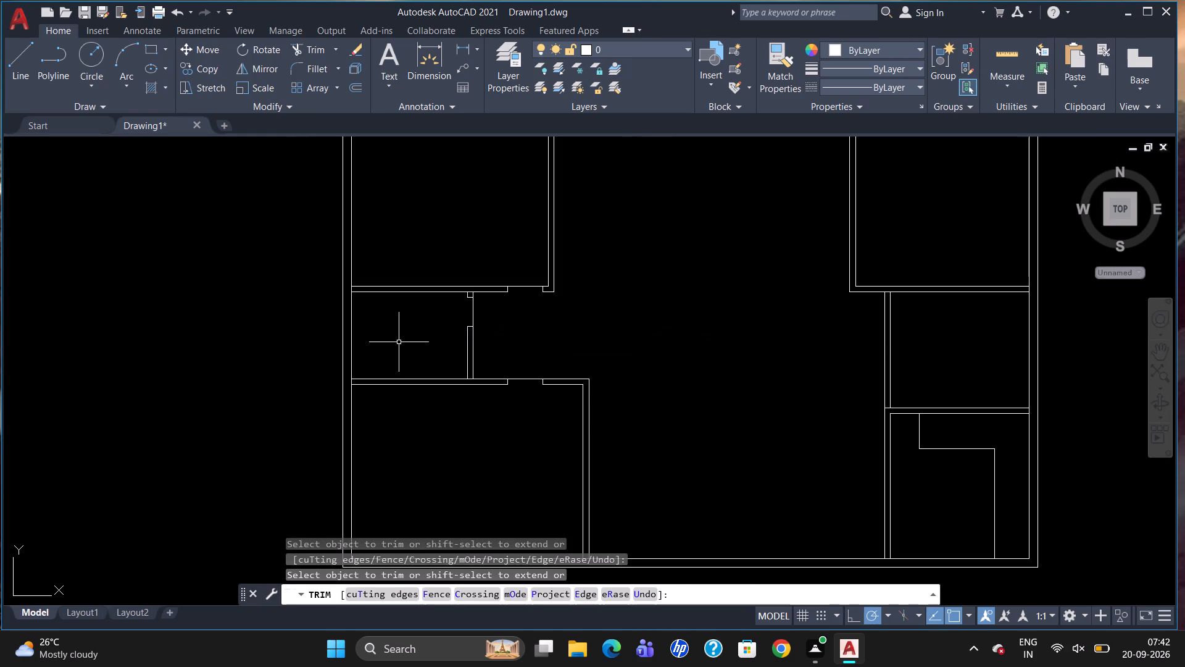
Draw a horizontal jamb line across the southeast room's west wall, 3' north of the outer south wall's inner face.
scroll(748, 351, "down", 2)
scroll(829, 344, "up", 1)
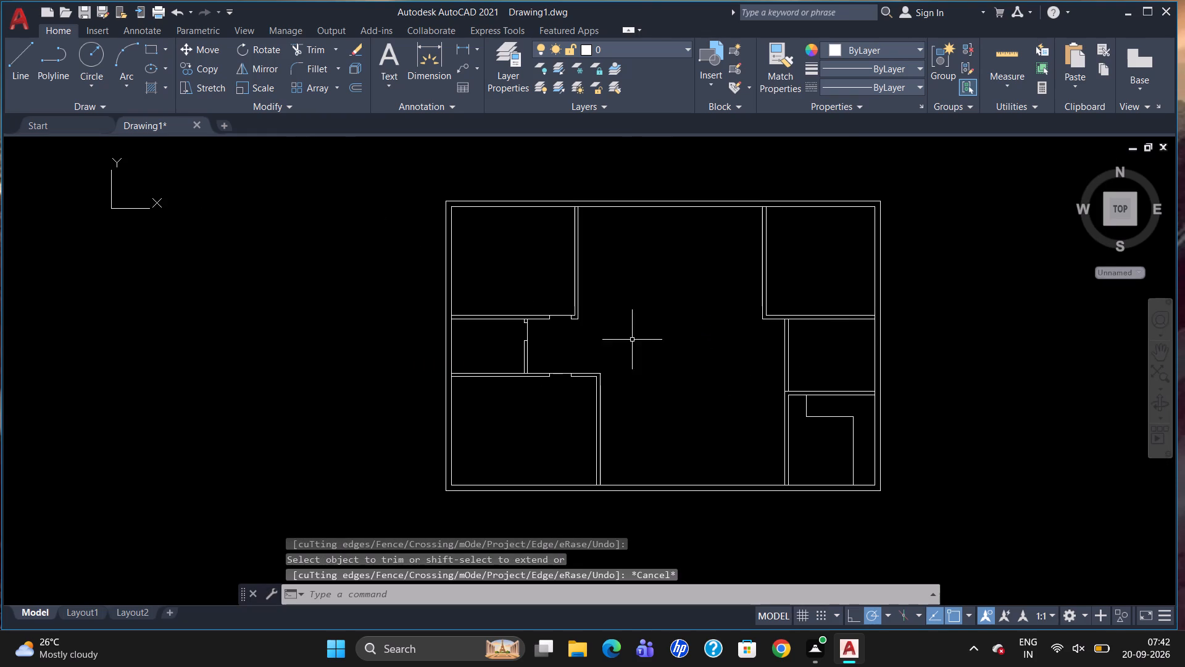
scroll(781, 211, "up", 2)
scroll(770, 270, "down", 1)
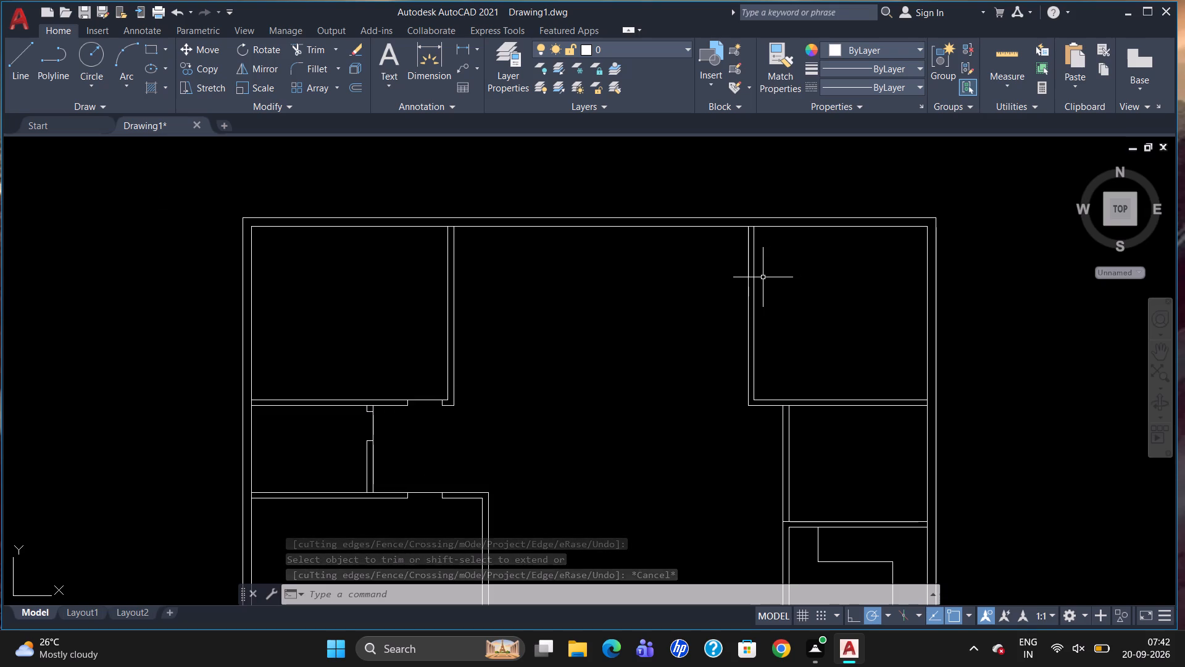
scroll(743, 322, "down", 1)
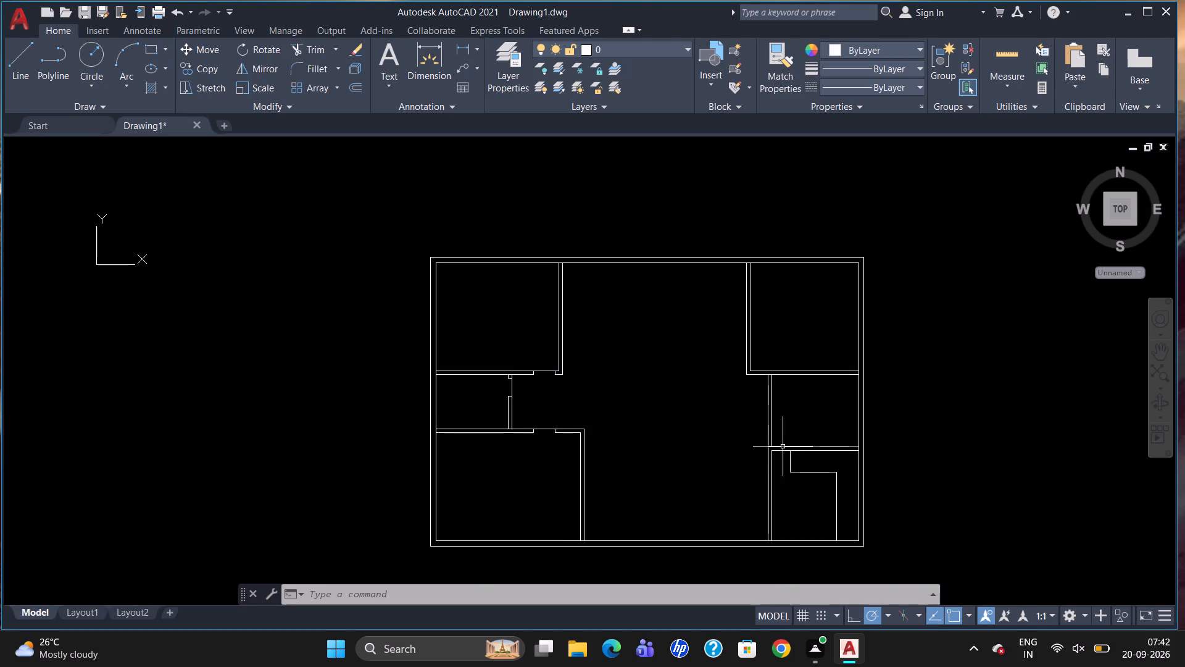
scroll(786, 537, "up", 1)
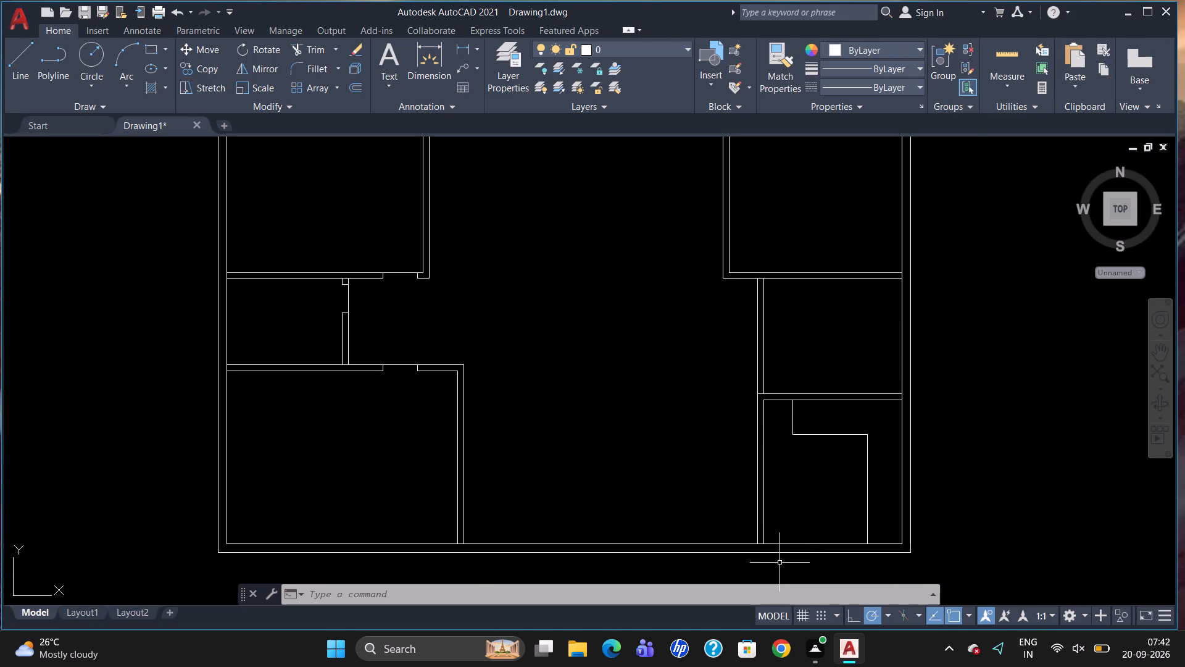
scroll(780, 551, "up", 1)
key("l")
key("Return")
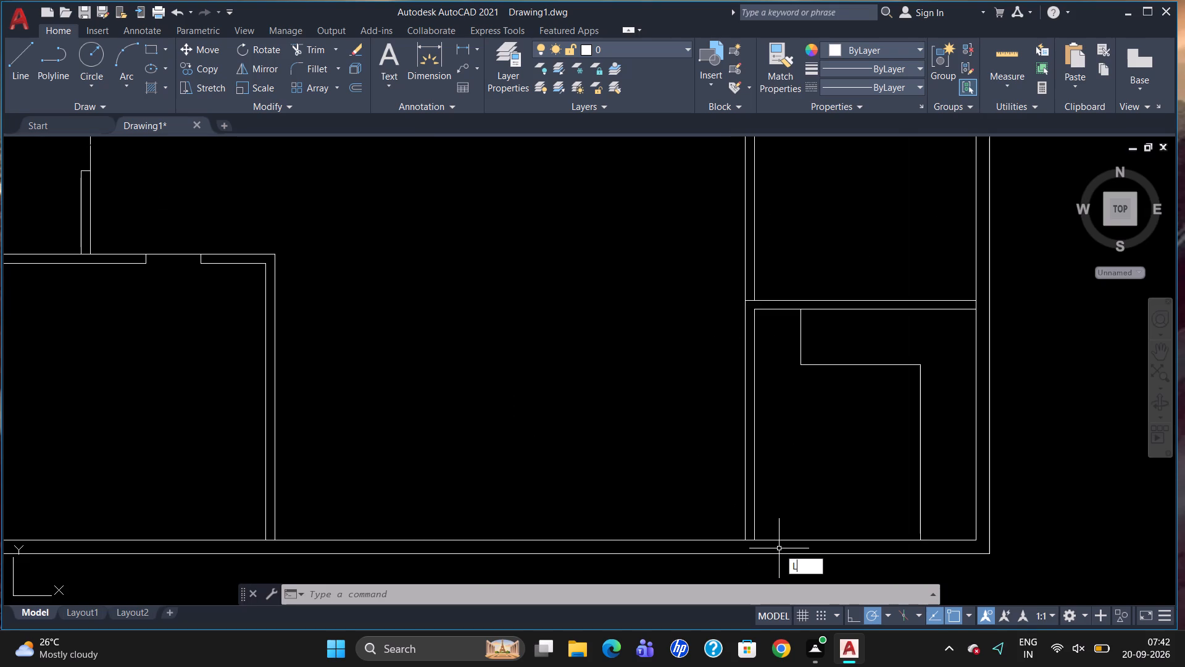
type("TK")
key("Return")
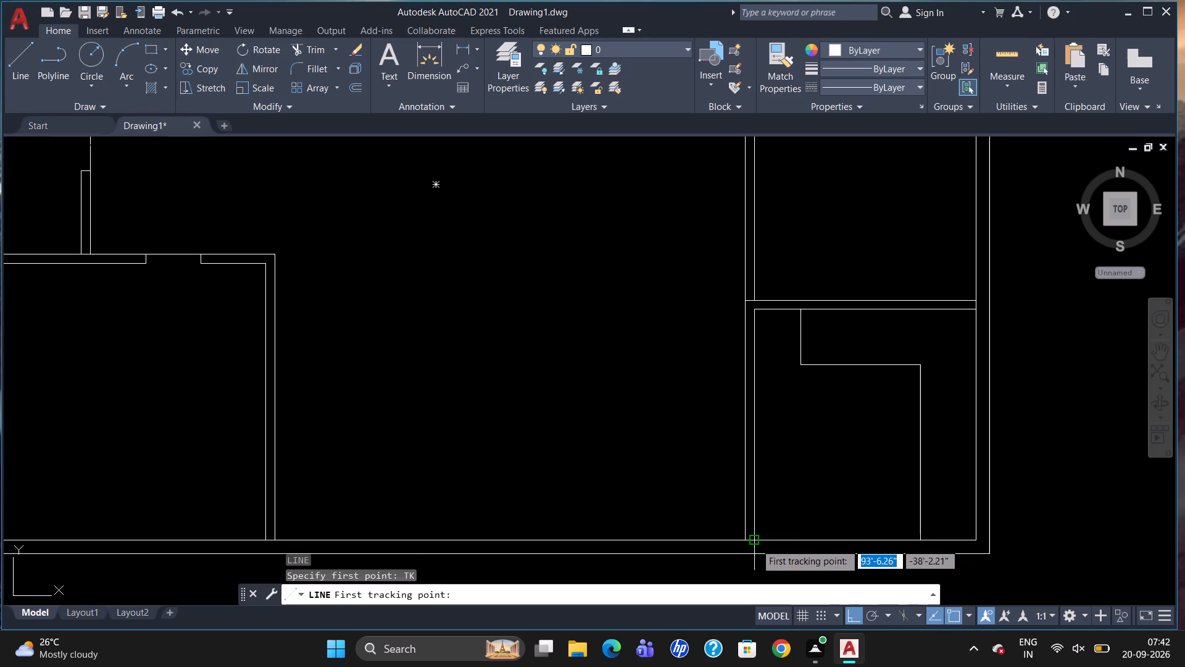
left_click(755, 543)
type("3'")
key("Return")
key("Return")
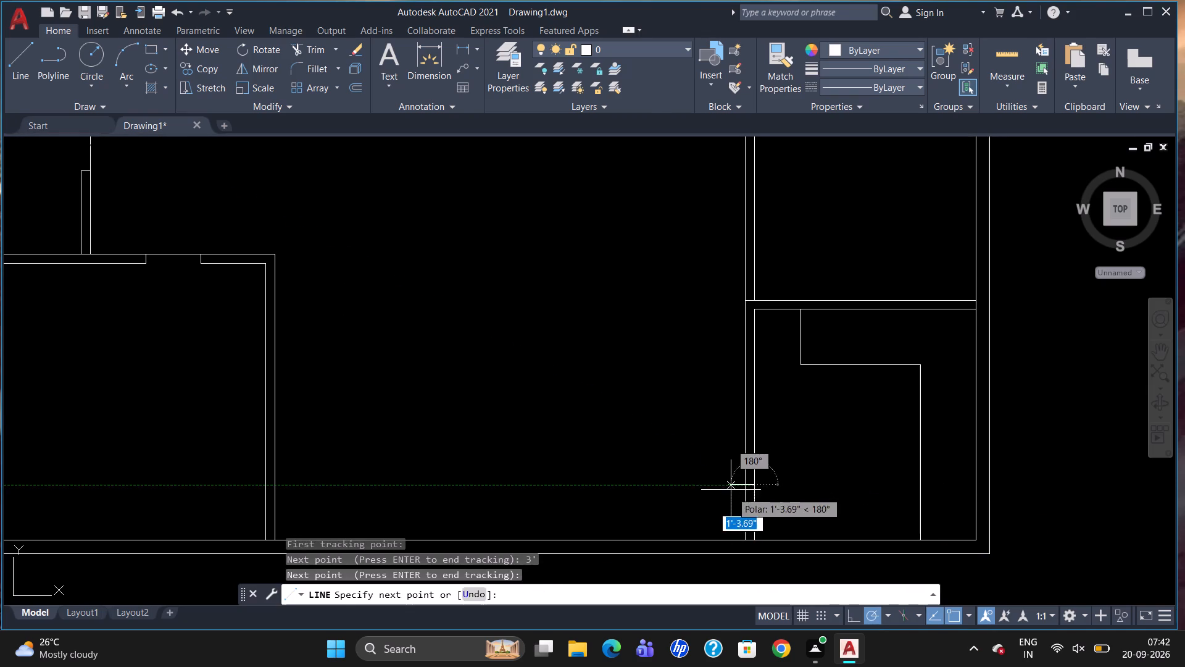
scroll(736, 498, "up", 2)
left_click(755, 469)
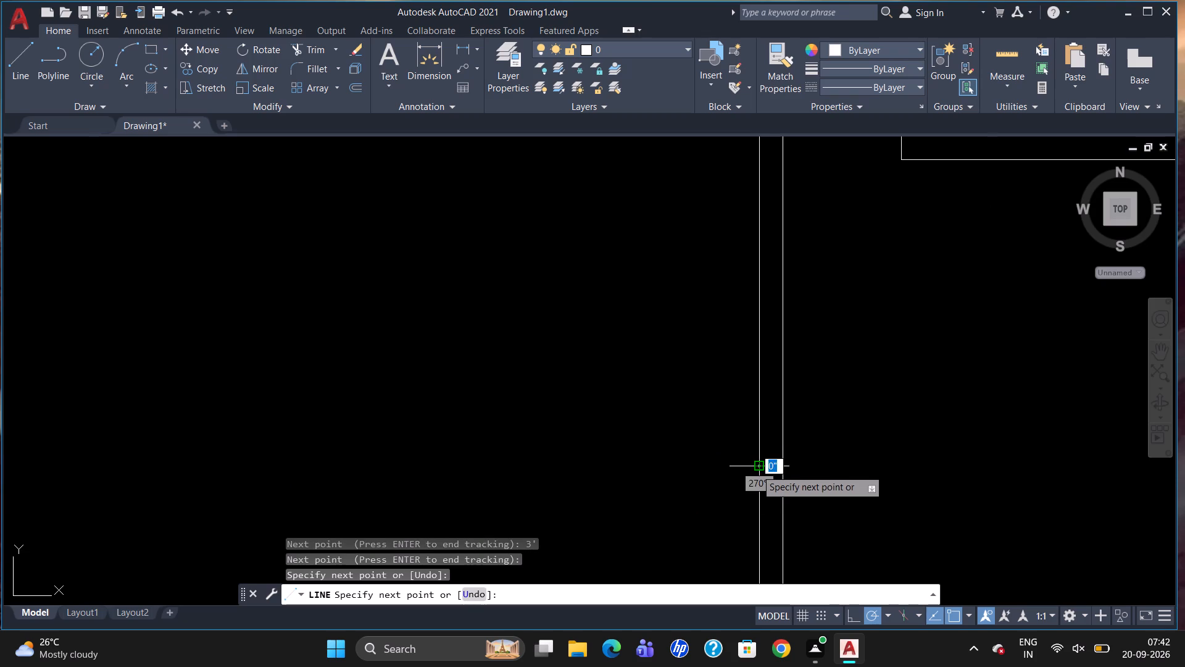
key("Escape")
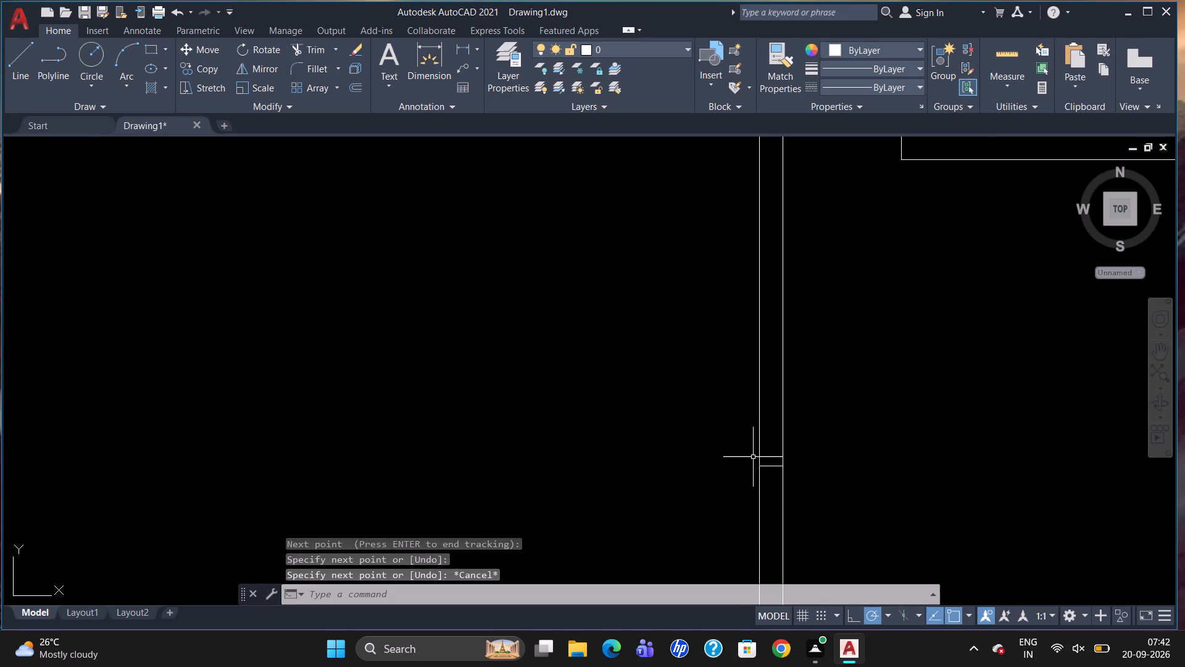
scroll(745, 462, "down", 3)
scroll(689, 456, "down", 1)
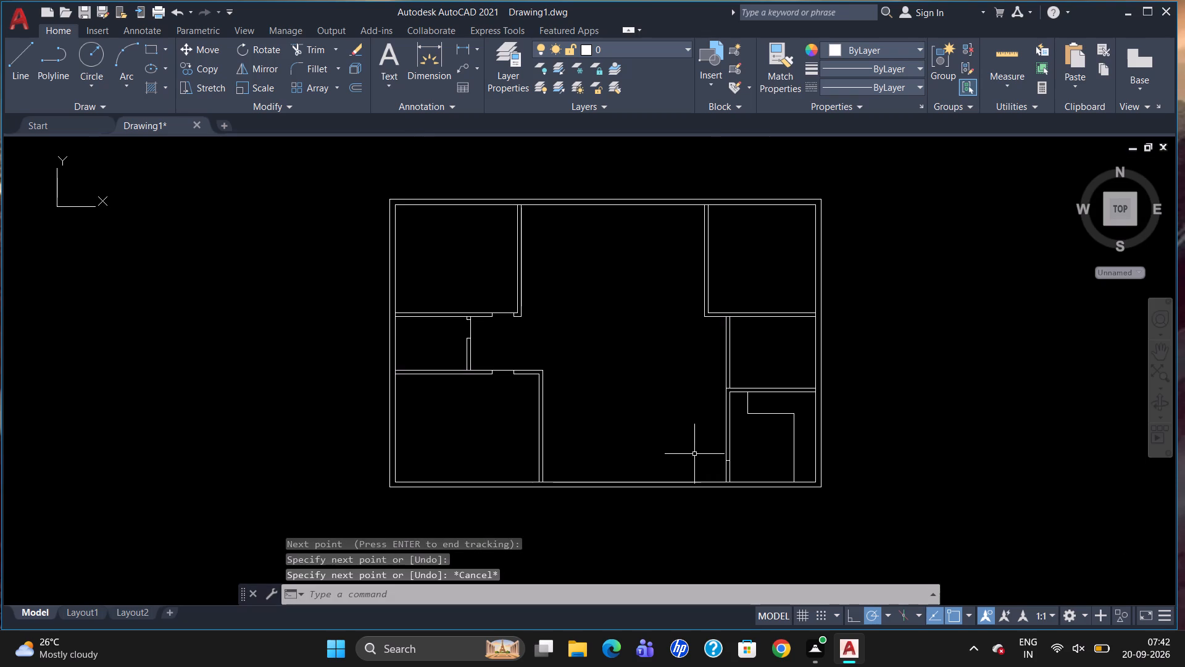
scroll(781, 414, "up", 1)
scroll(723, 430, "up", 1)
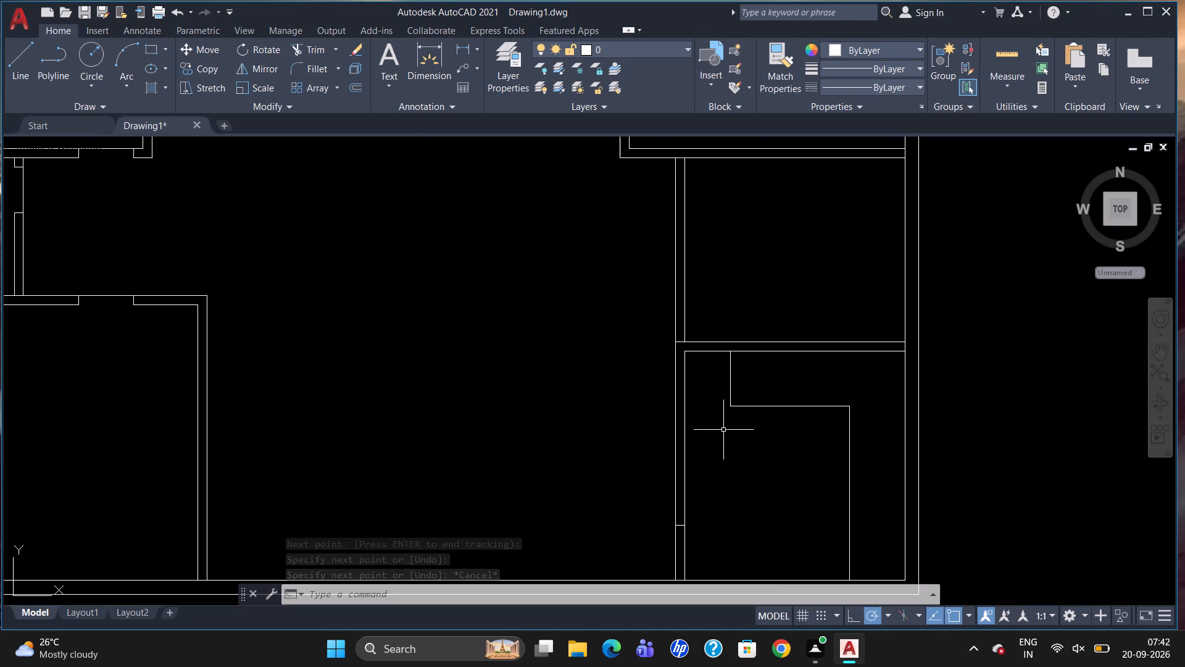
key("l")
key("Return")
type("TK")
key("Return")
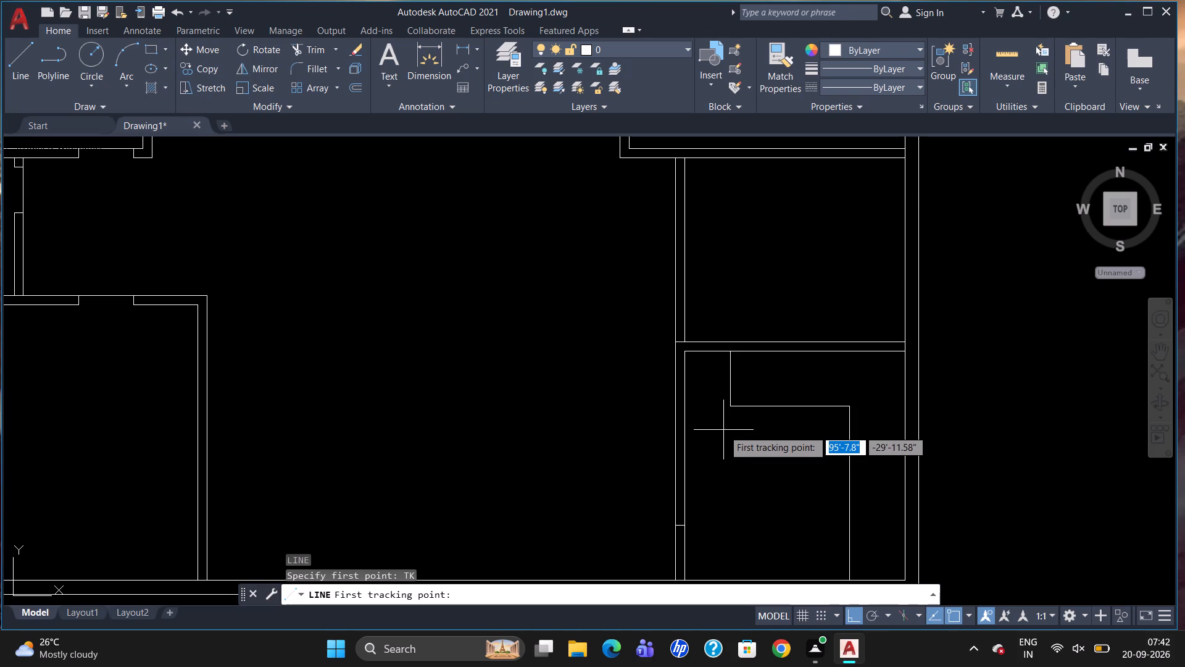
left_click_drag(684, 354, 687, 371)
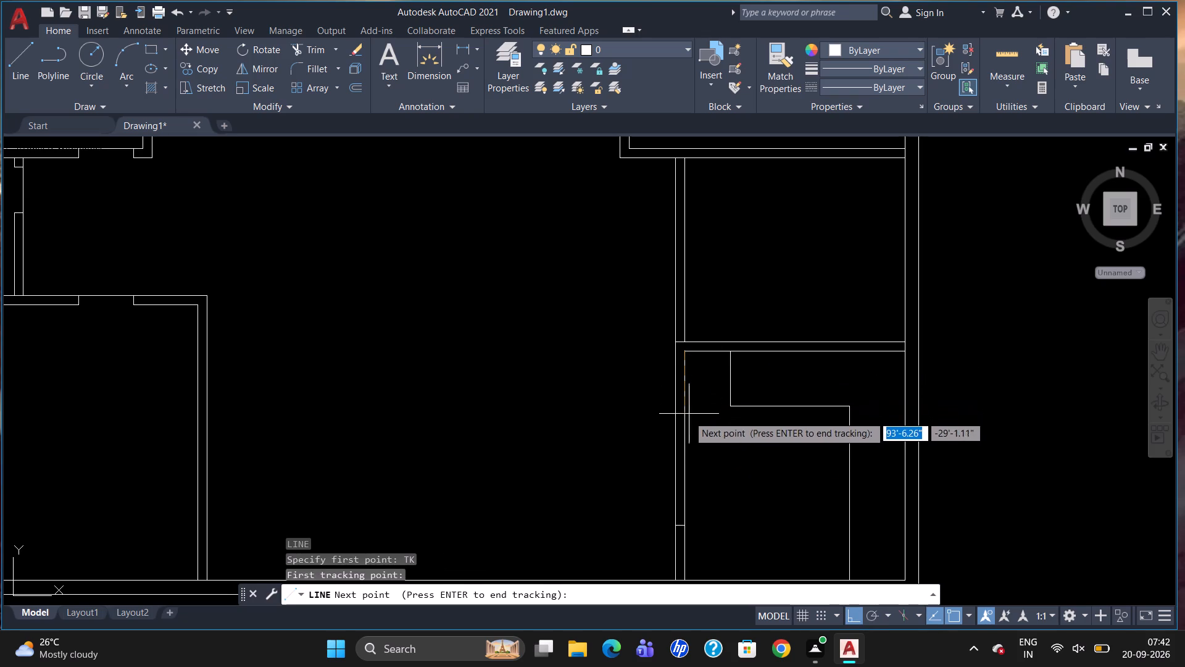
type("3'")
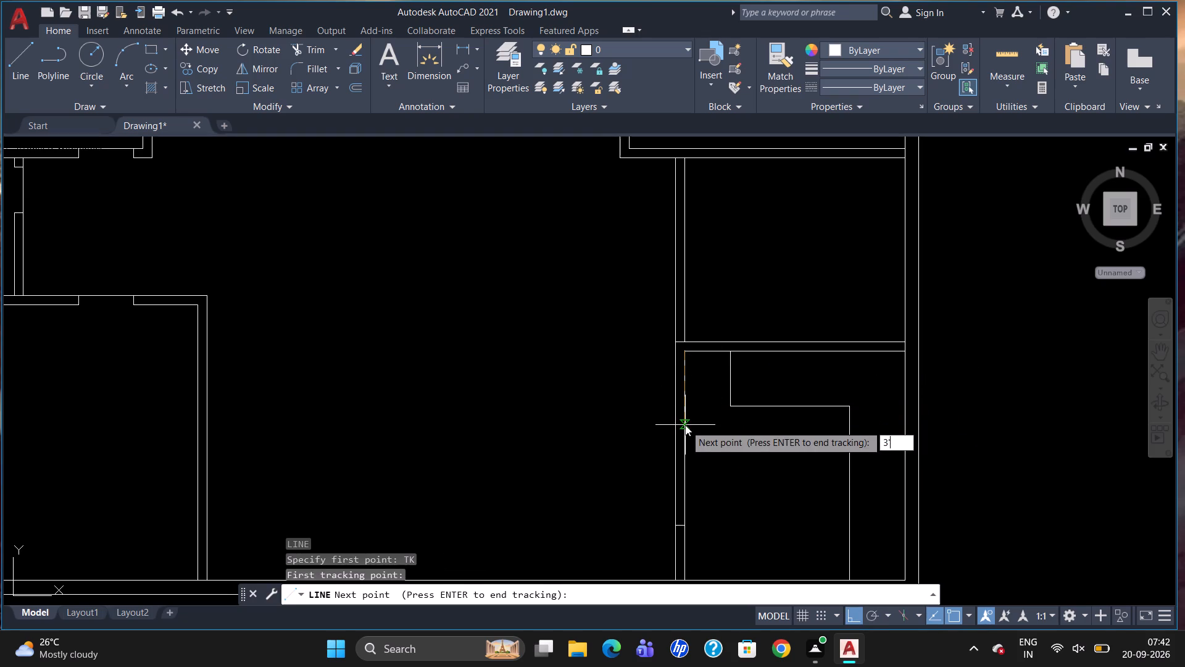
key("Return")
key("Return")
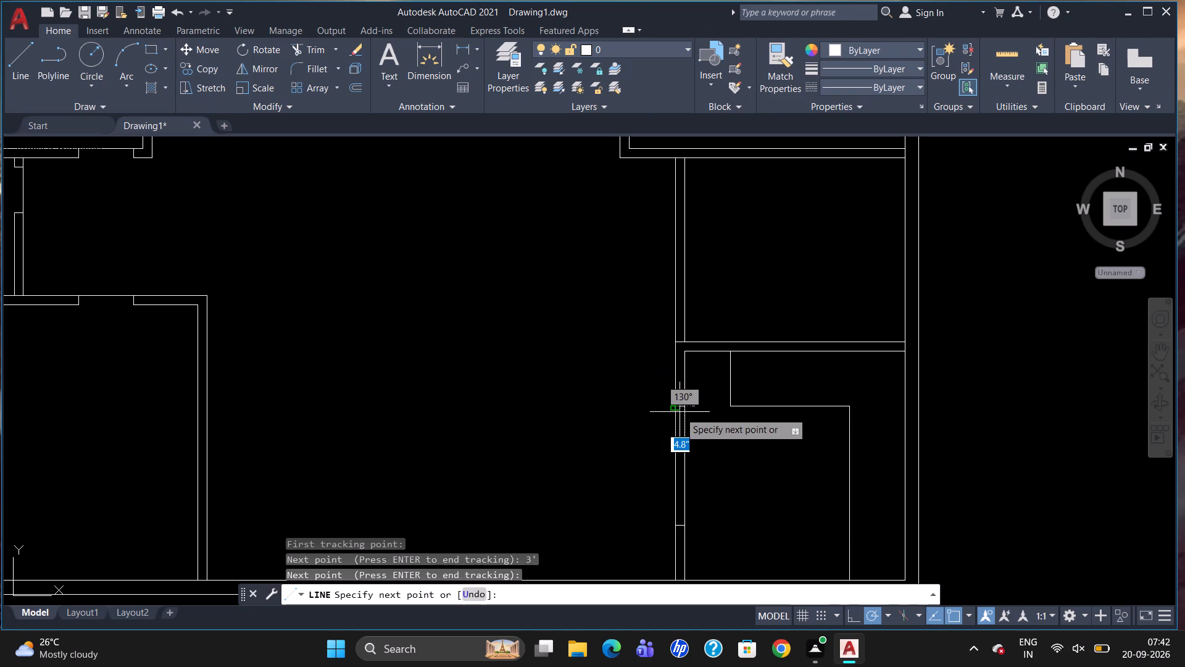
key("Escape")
Draw a jamb line across the southeast room's west wall, starting 4' south of the room's inner northwest corner.
key("l")
key("Return")
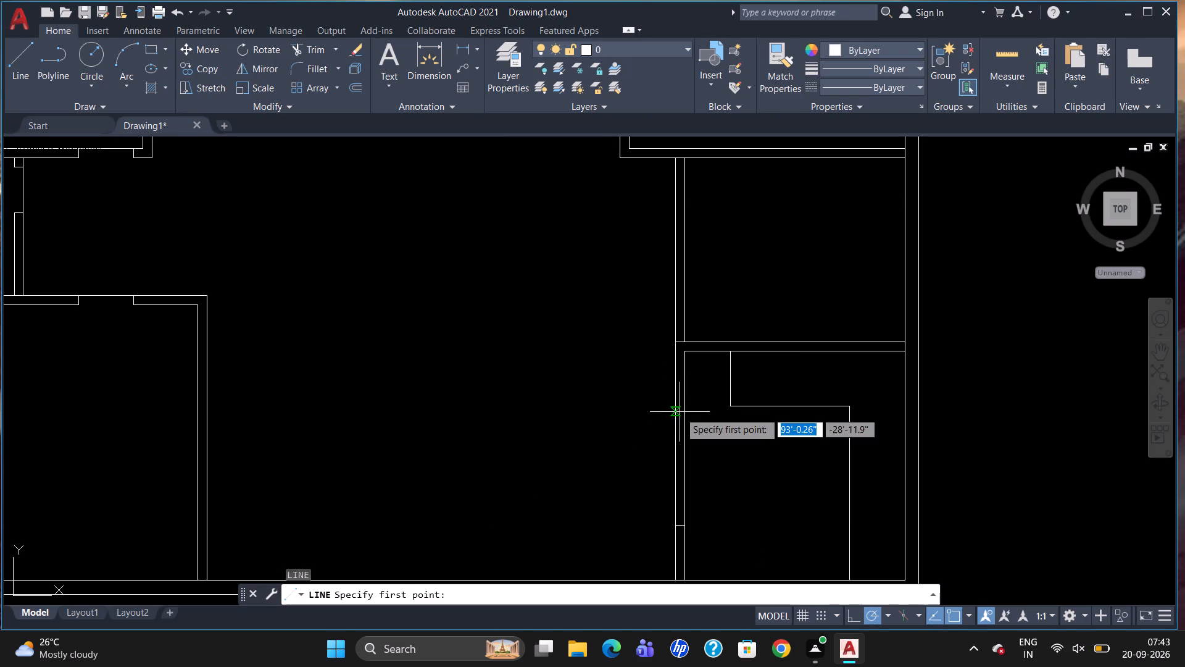
type("TK")
key("Return")
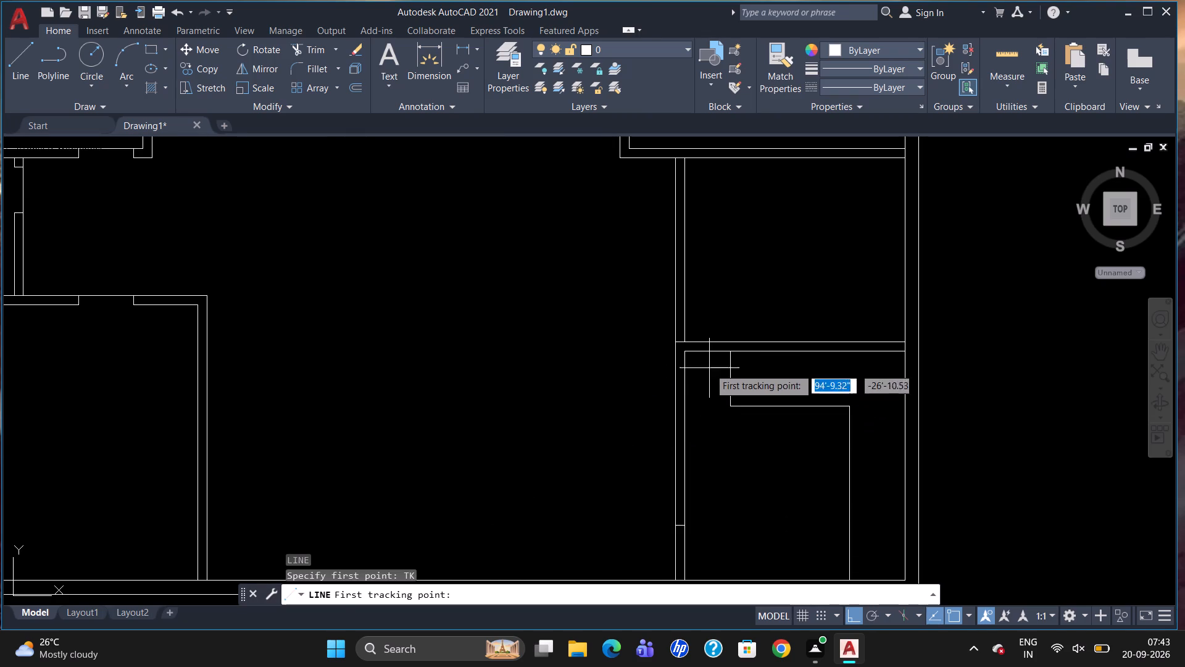
left_click_drag(688, 353, 689, 378)
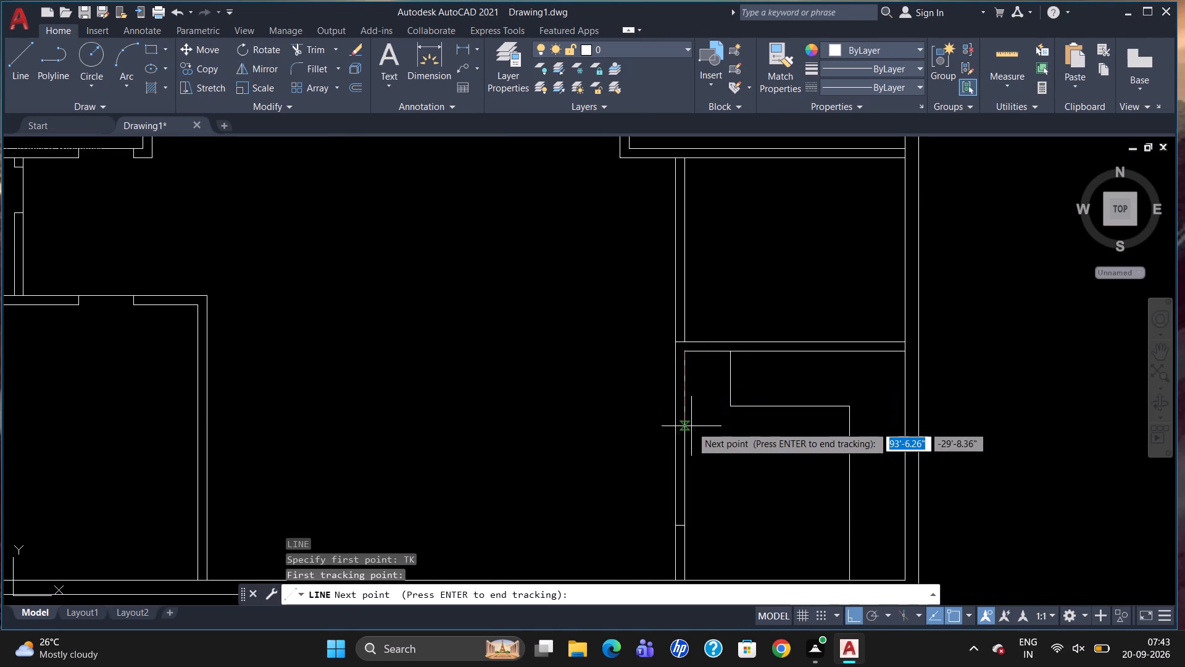
type("4'")
key("Return")
key("Return")
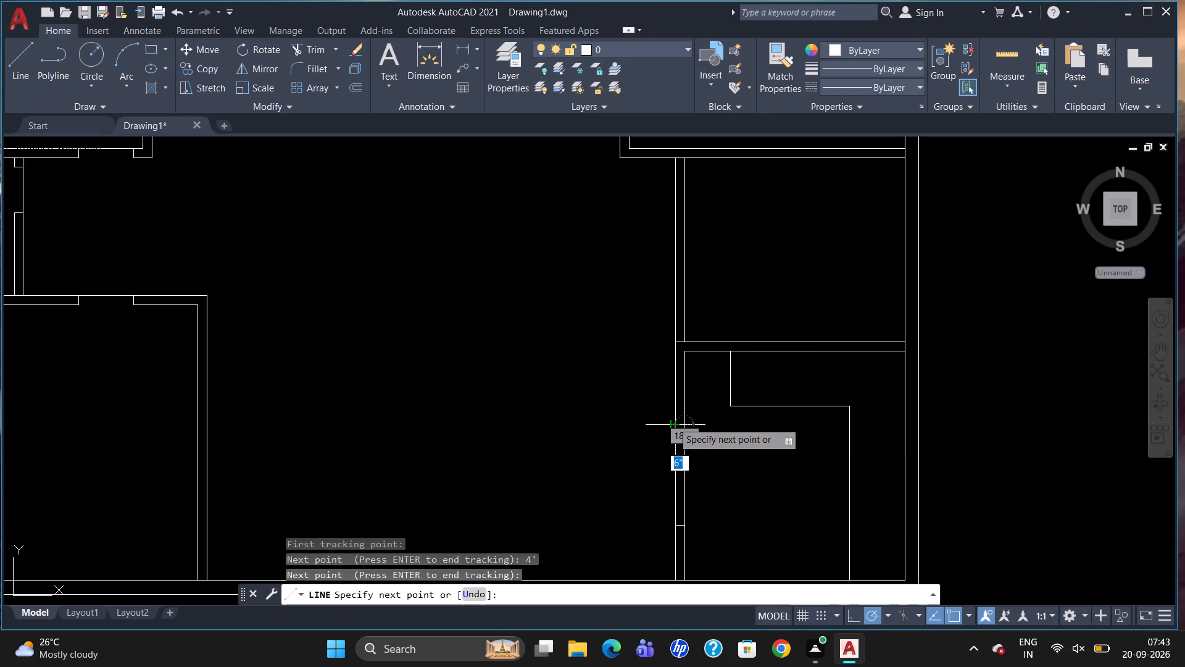
left_click(673, 421)
key("Escape")
Trim both lines of the southeast room's west wall between the two jamb lines.
type("TR")
key("Return")
key("Return")
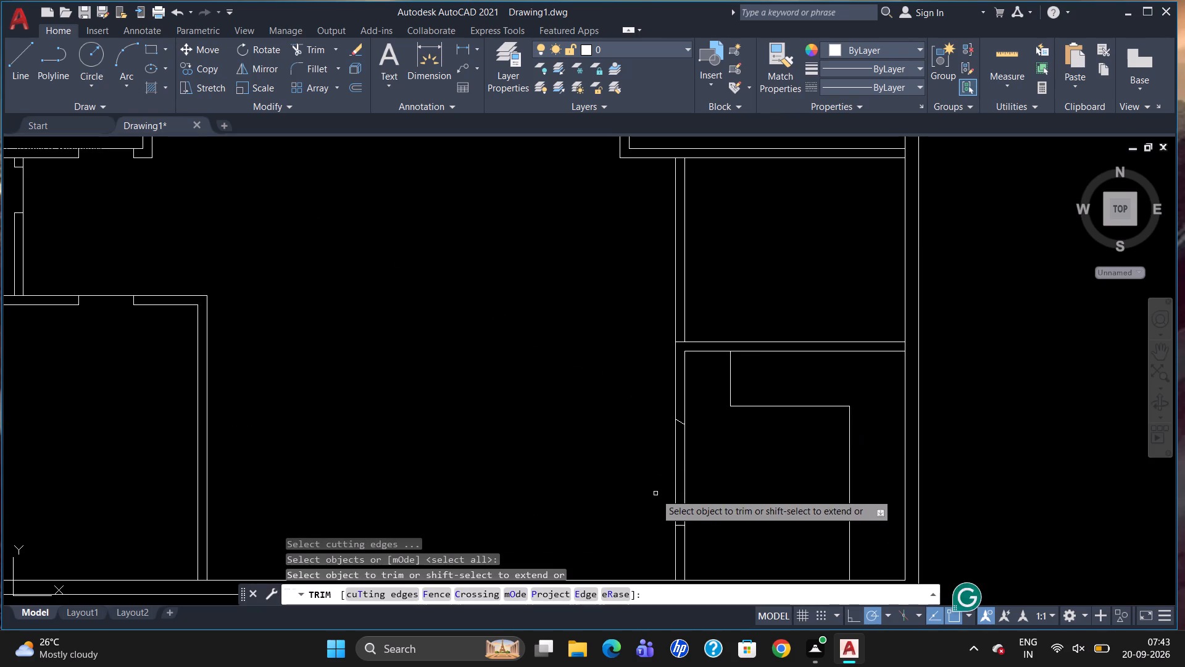
left_click_drag(658, 496, 715, 470)
left_click(715, 470)
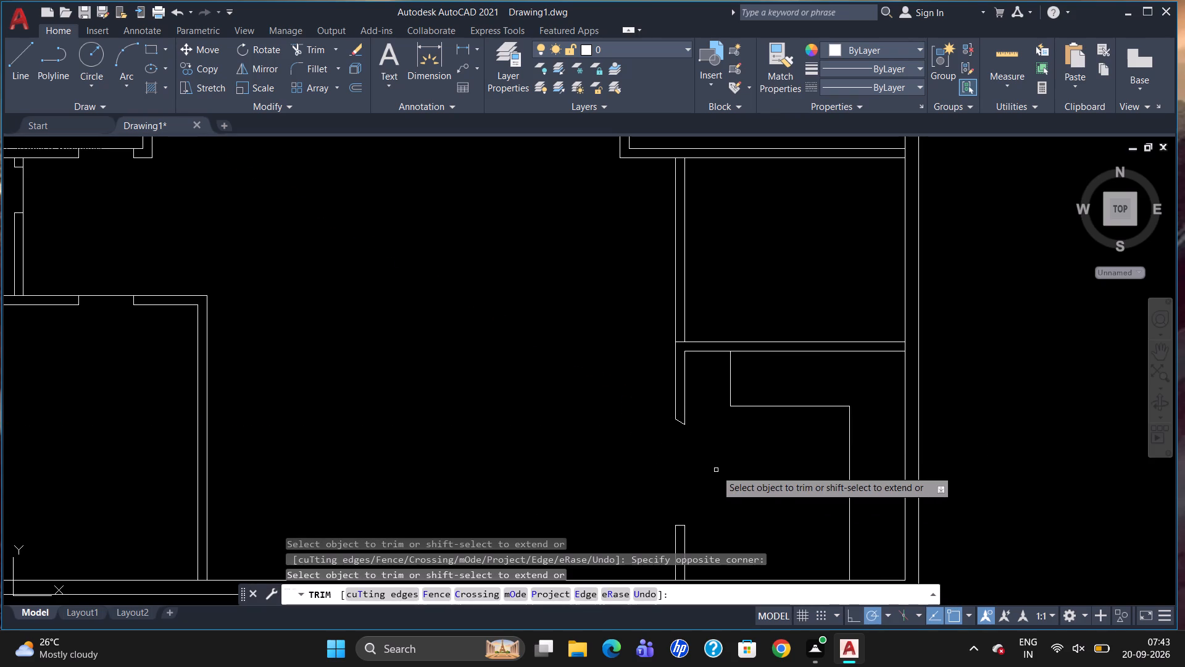
key("Escape")
Replace the slanted north jamb line with a horizontal line running west from the east wall line's end, past the west wall line.
scroll(711, 455, "up", 3)
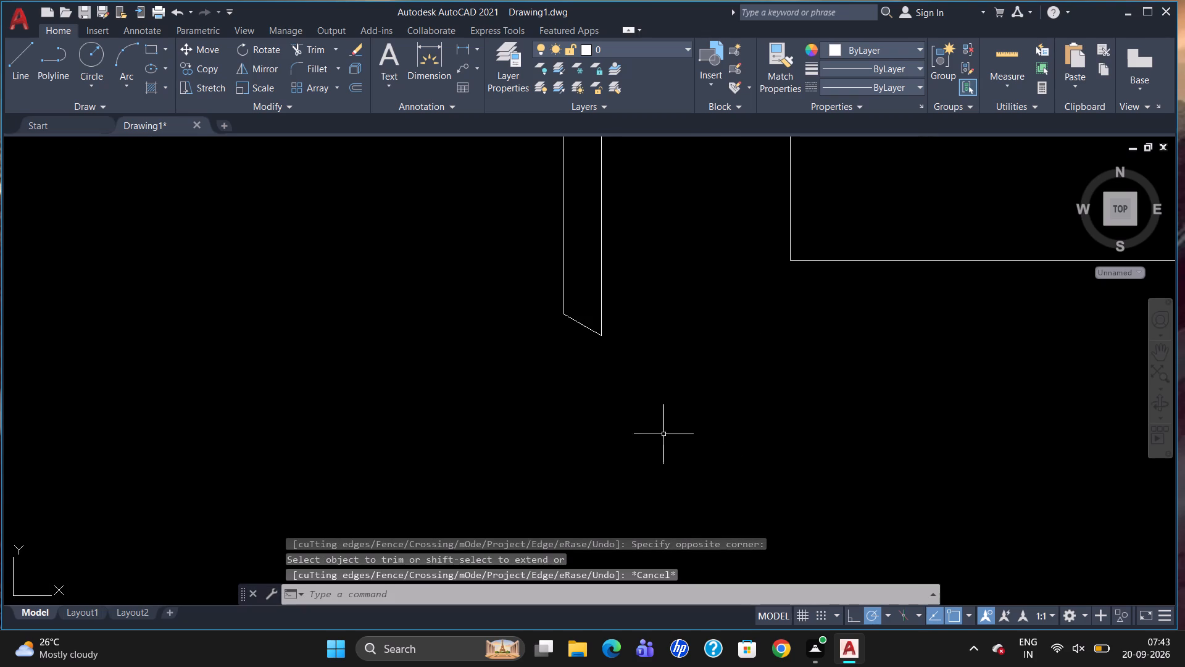
left_click_drag(582, 322, 594, 327)
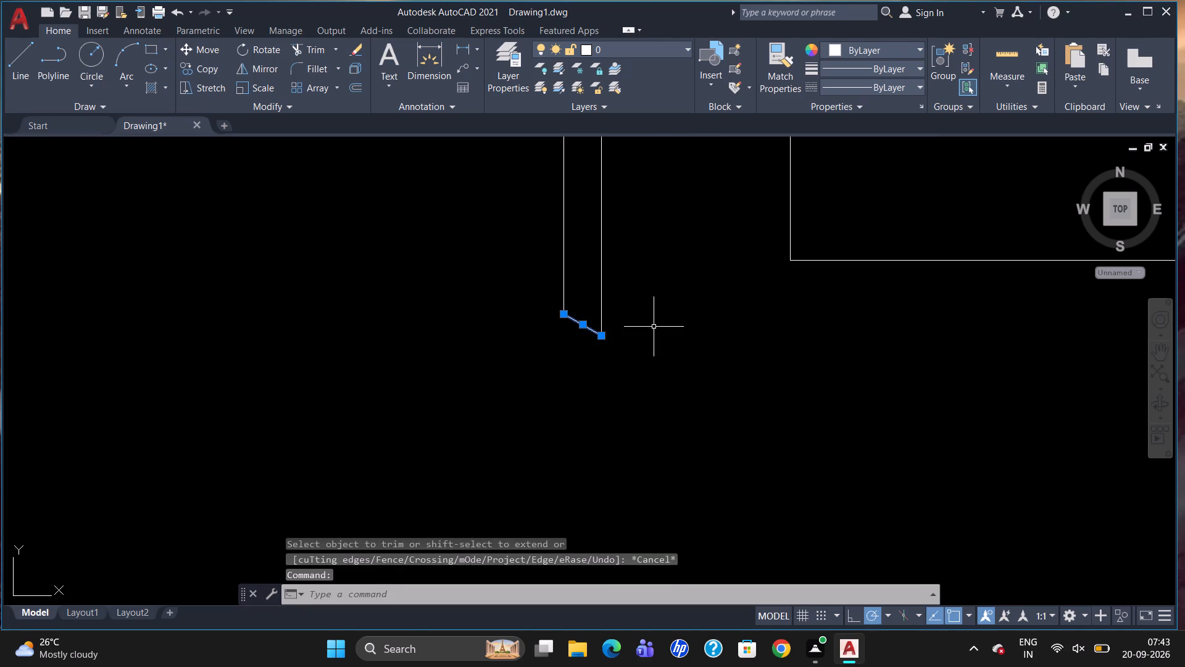
key("Delete")
key("l")
key("Return")
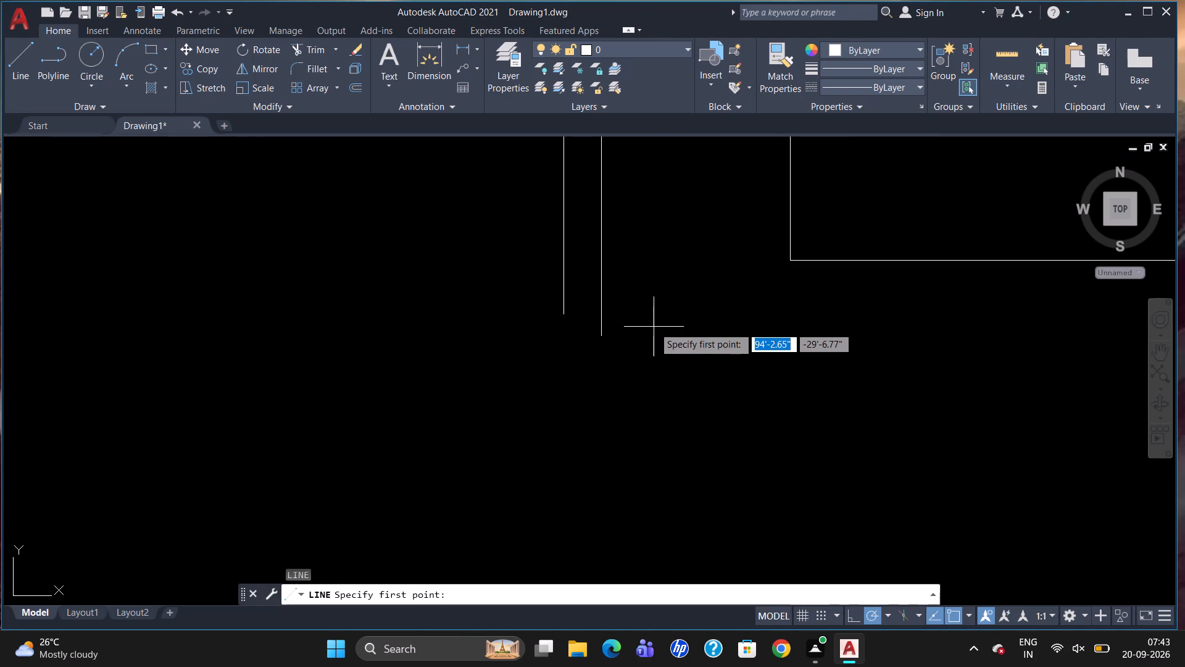
left_click(599, 332)
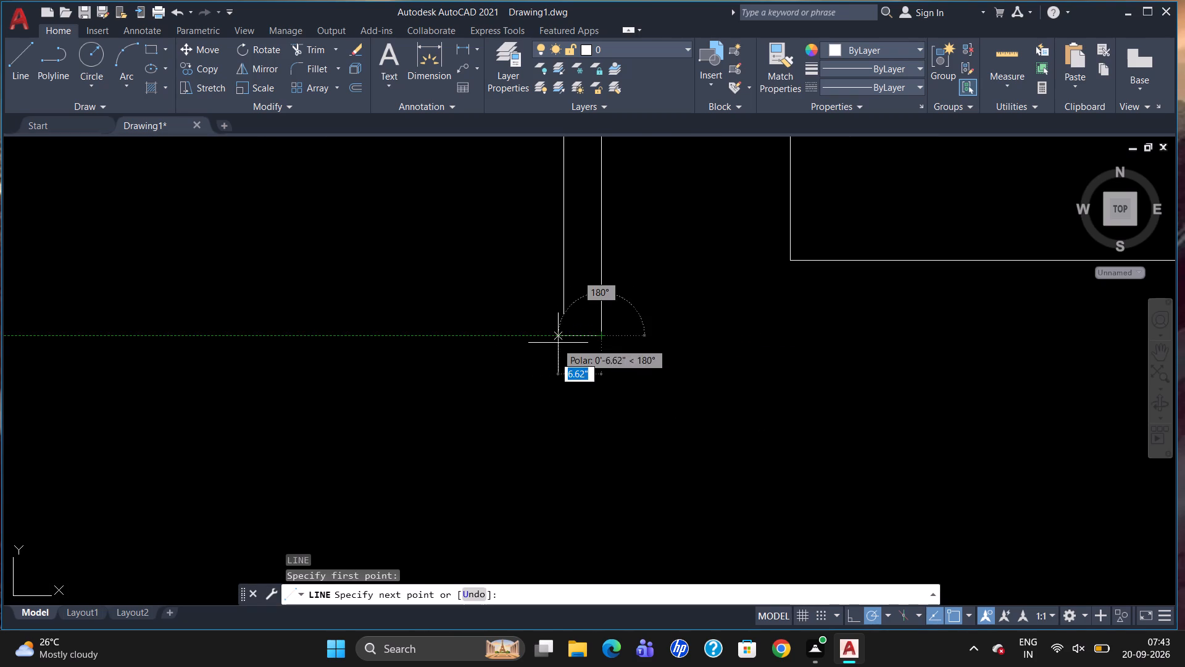
left_click(538, 337)
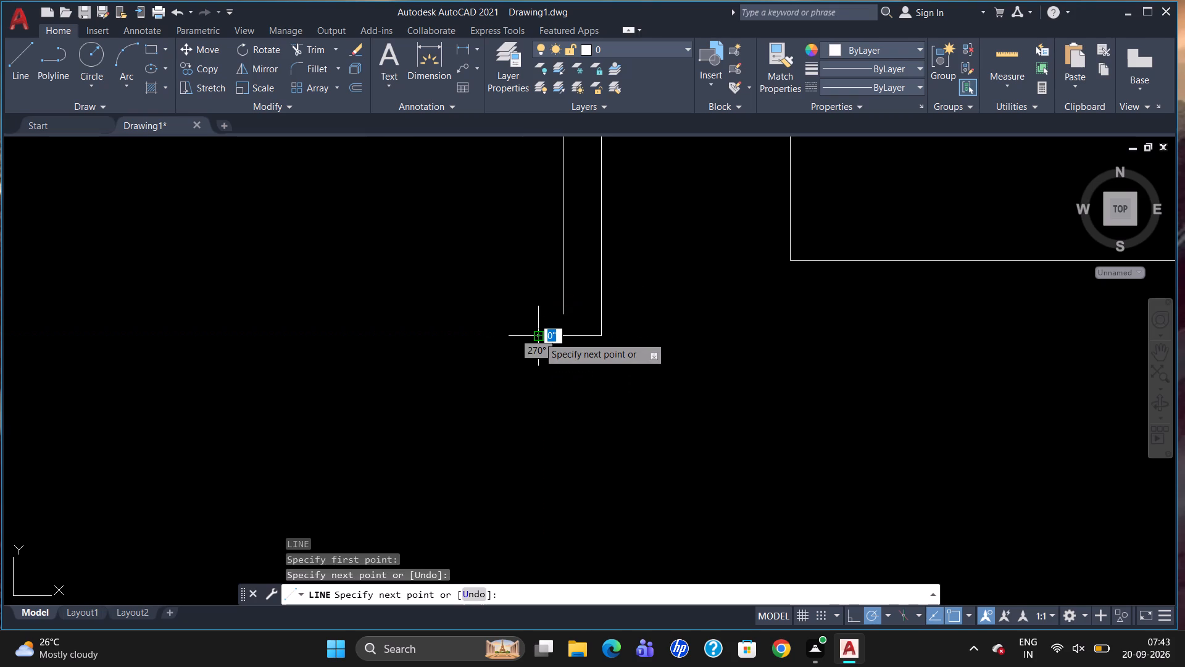
key("Escape")
Extend the west line of the southeast room's west wall south to the horizontal jamb line.
type("EX")
key("Return")
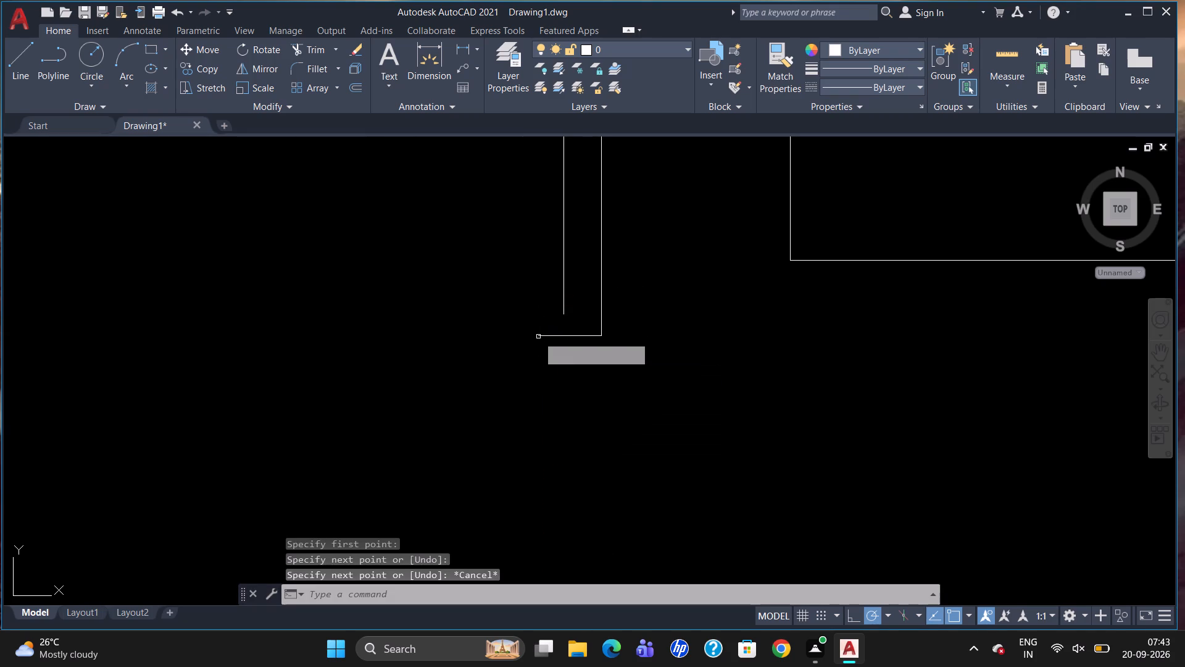
left_click(540, 340)
left_click(544, 342)
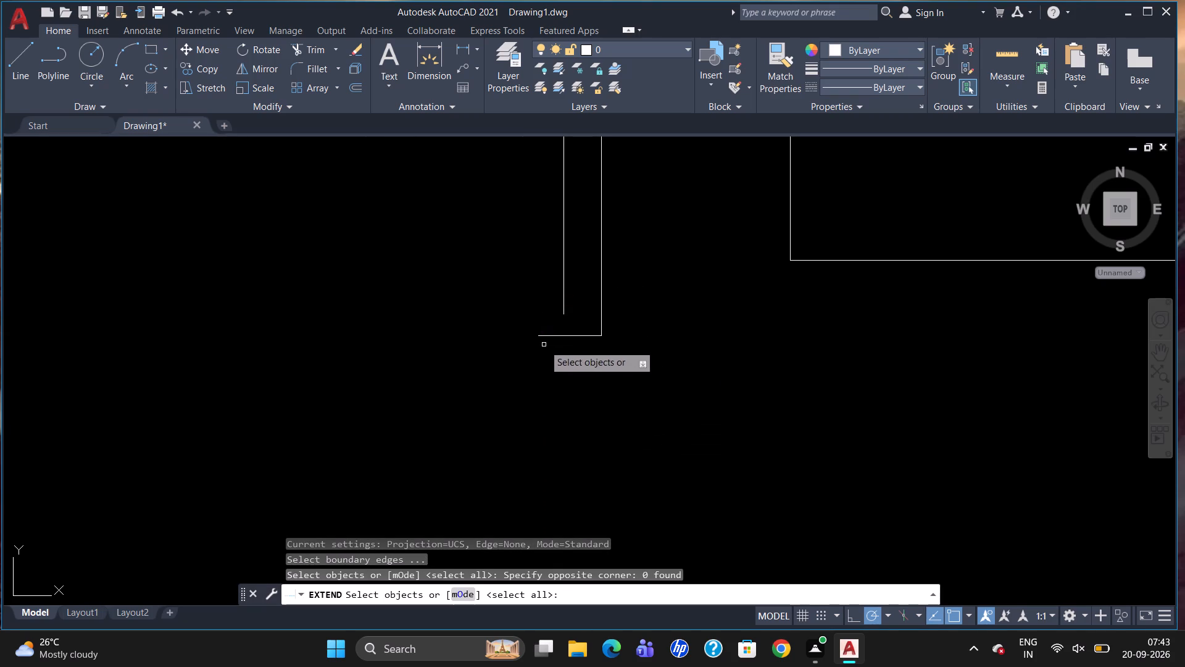
left_click(562, 336)
key("Return")
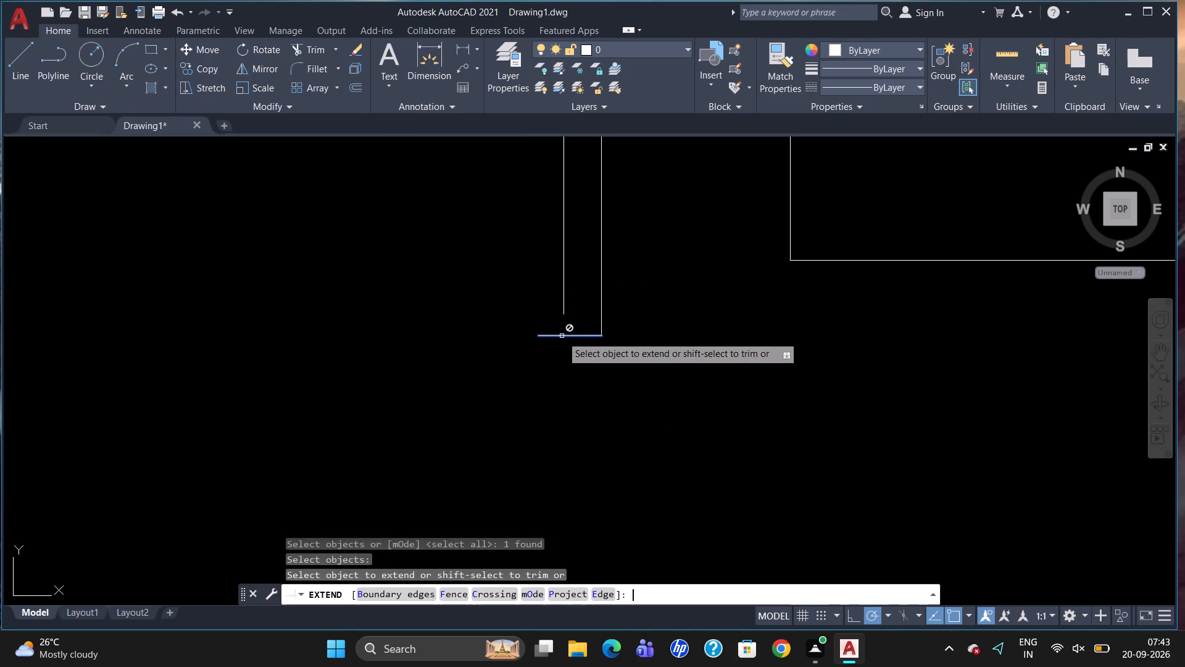
left_click(562, 307)
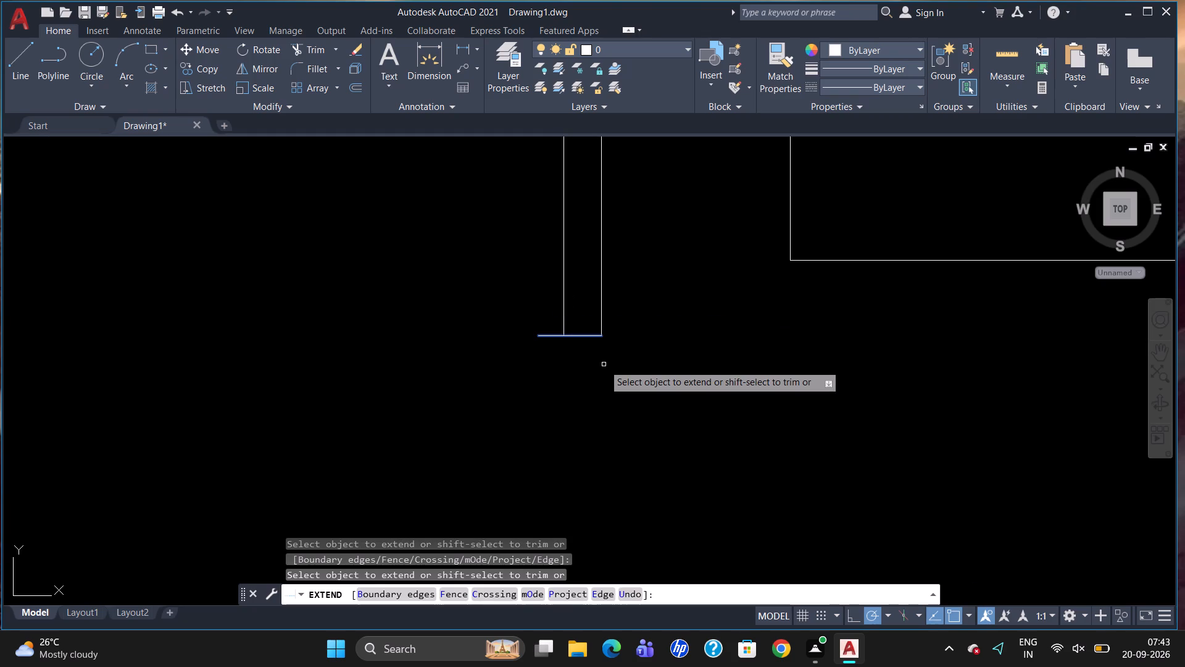
key("Escape")
Trim the part of the north jamb line that overhangs west of the southeast room's west wall.
type("TR")
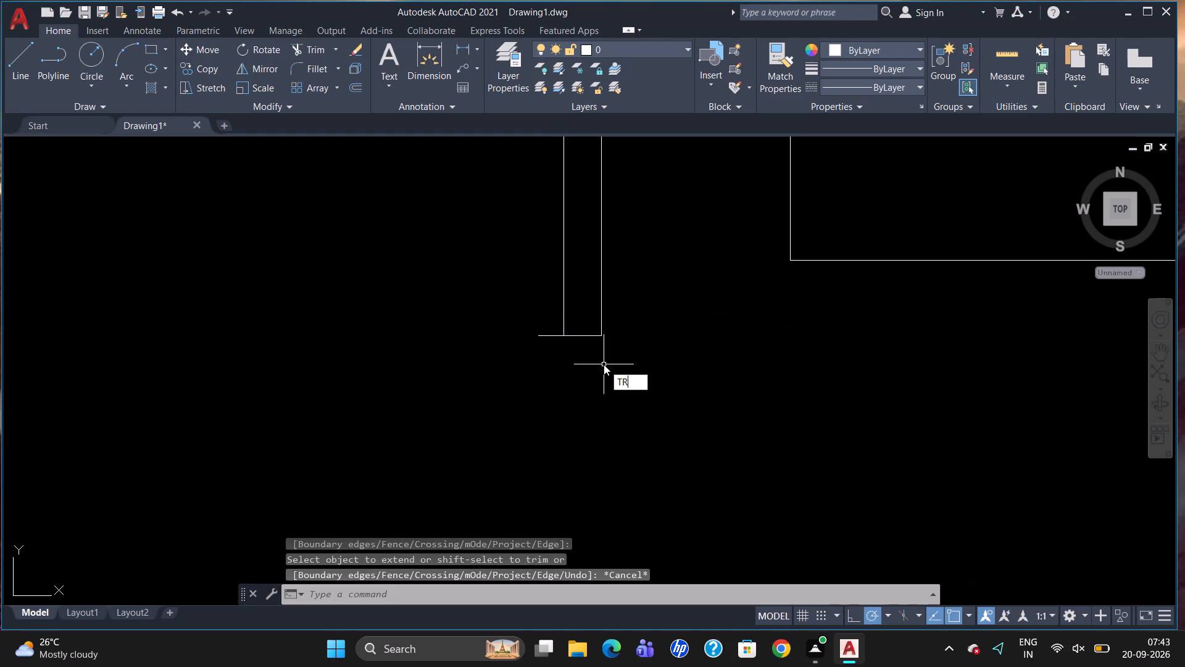
key("Return")
key("Return")
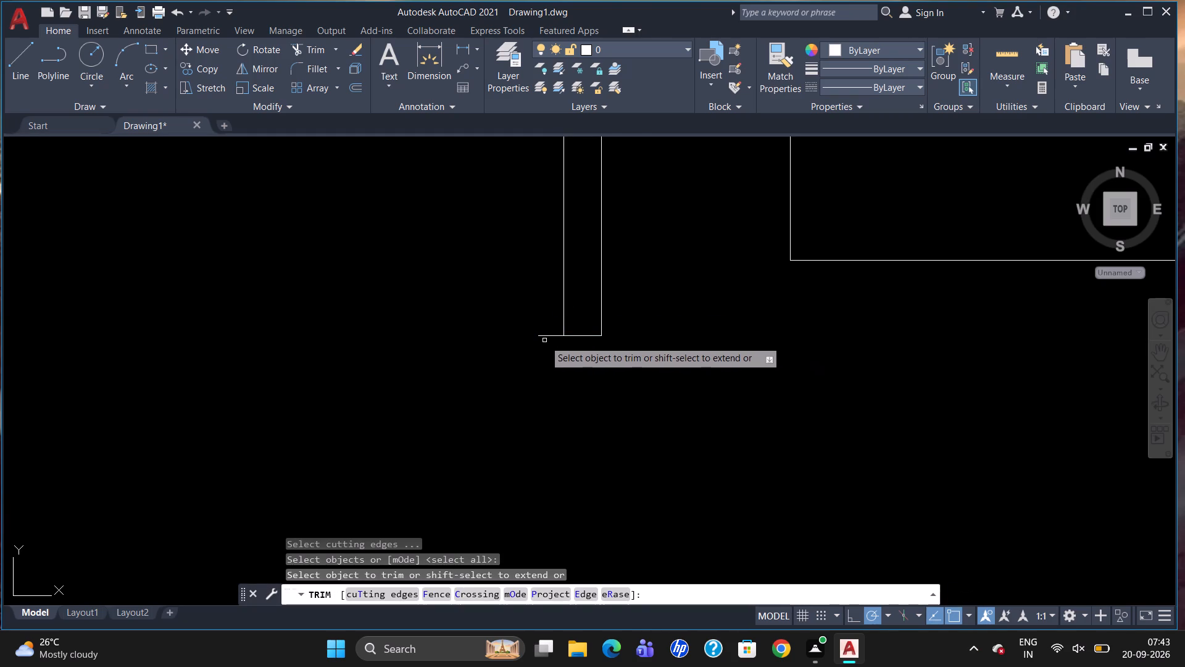
left_click(546, 337)
scroll(679, 374, "down", 4)
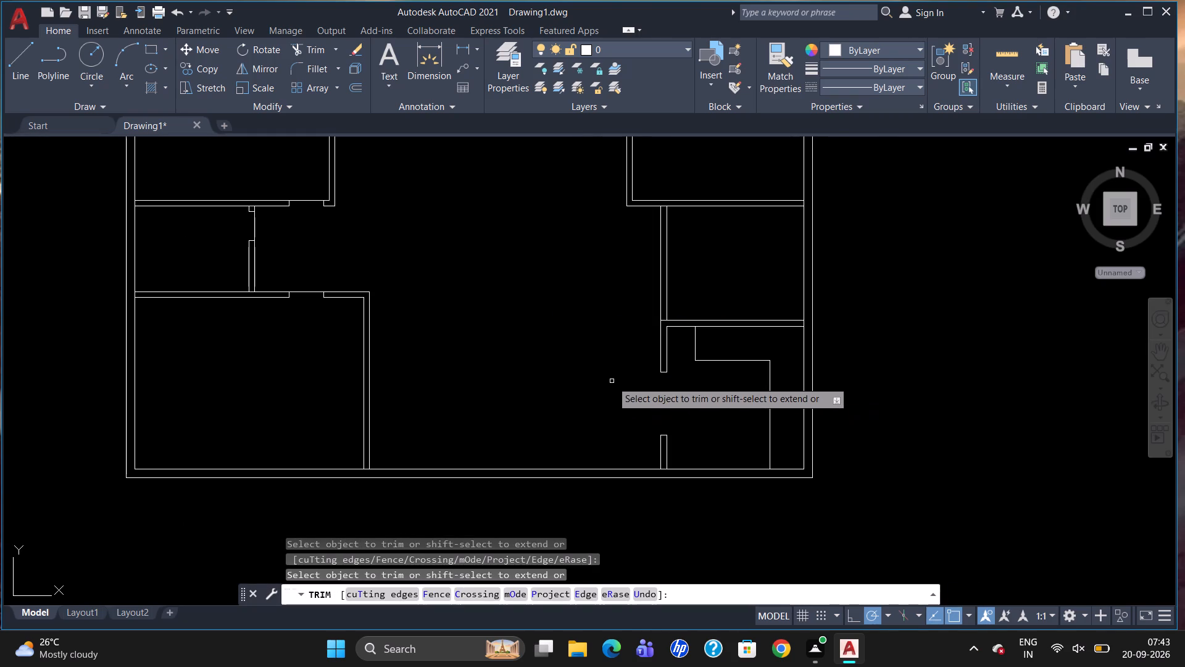
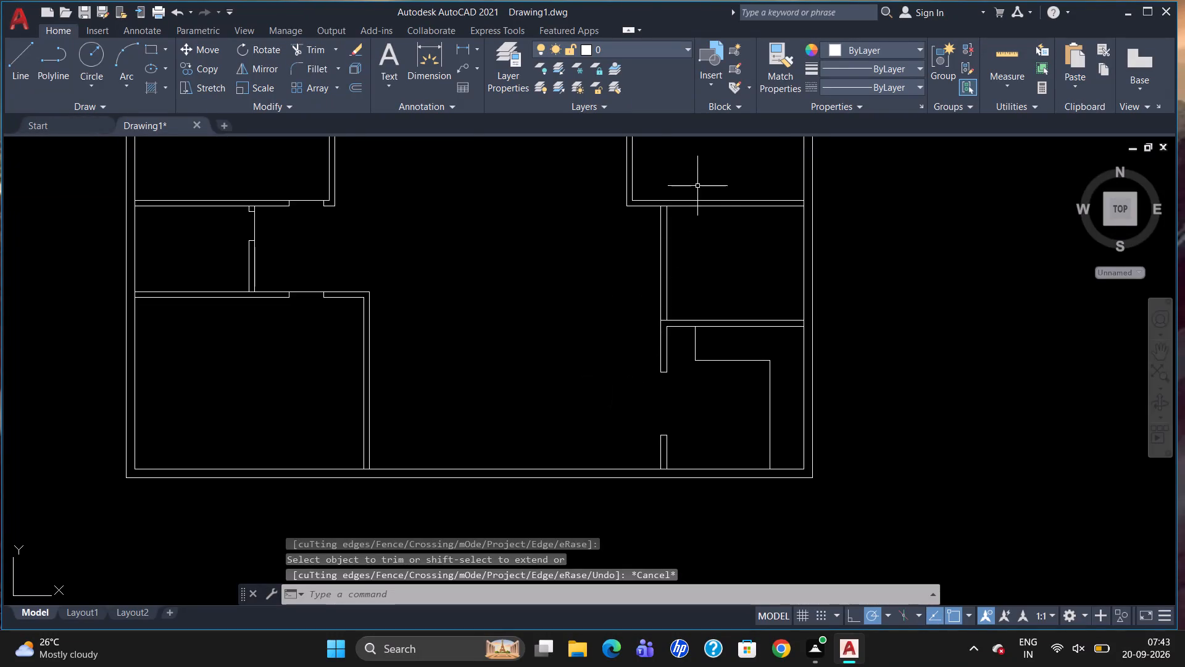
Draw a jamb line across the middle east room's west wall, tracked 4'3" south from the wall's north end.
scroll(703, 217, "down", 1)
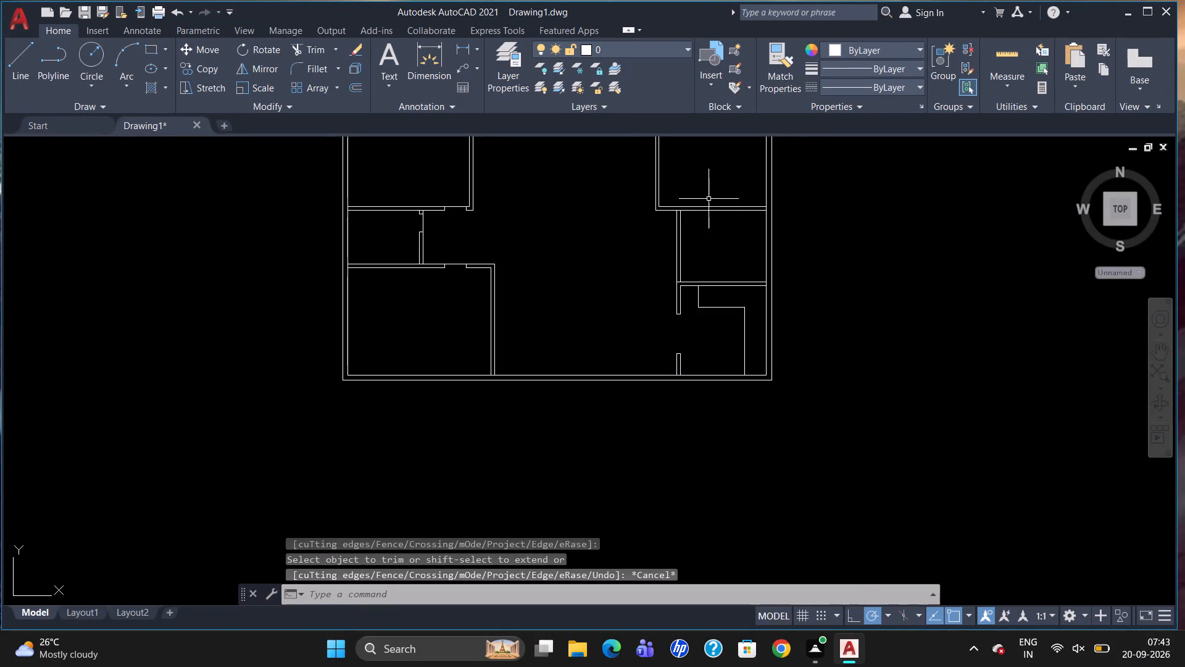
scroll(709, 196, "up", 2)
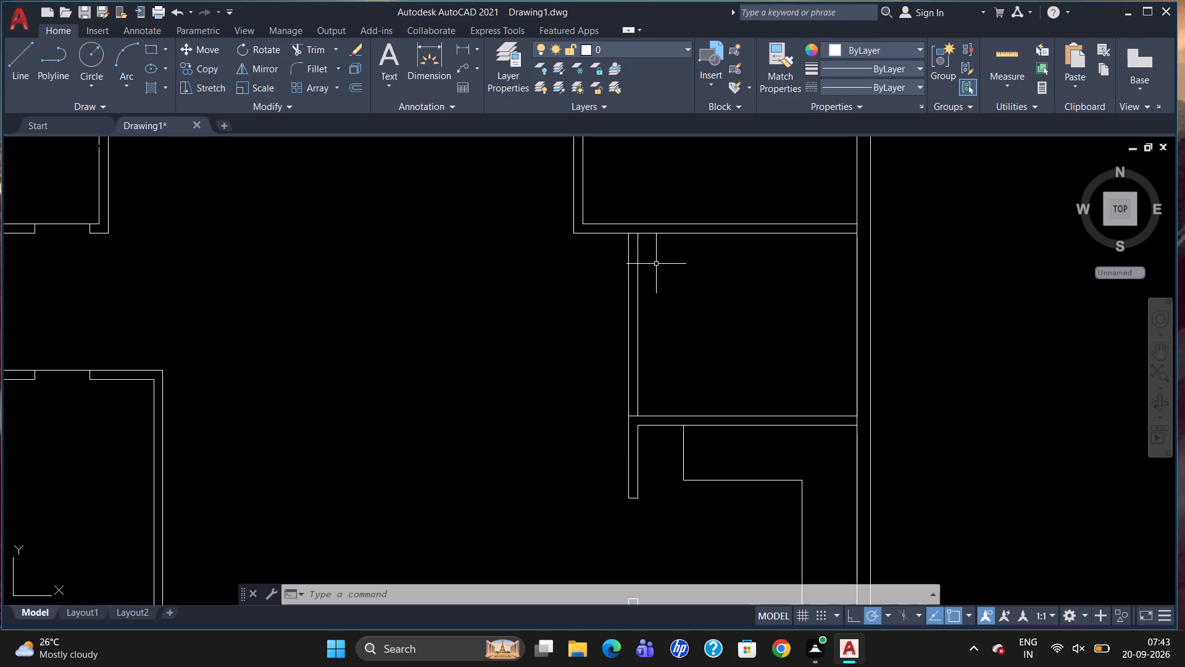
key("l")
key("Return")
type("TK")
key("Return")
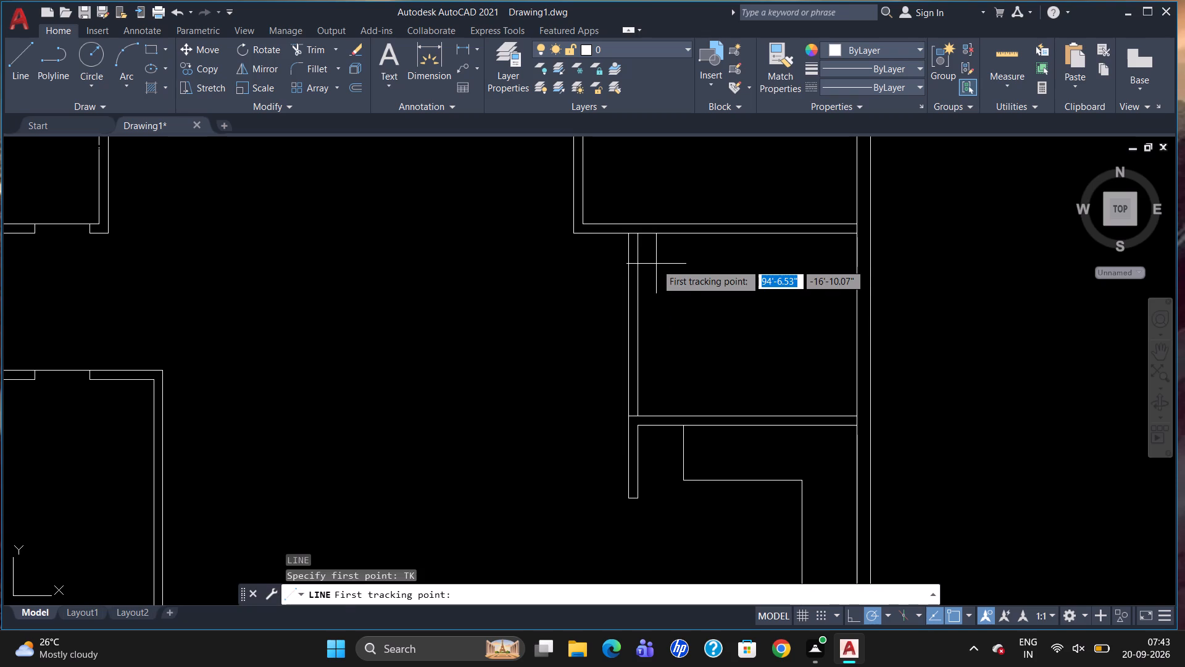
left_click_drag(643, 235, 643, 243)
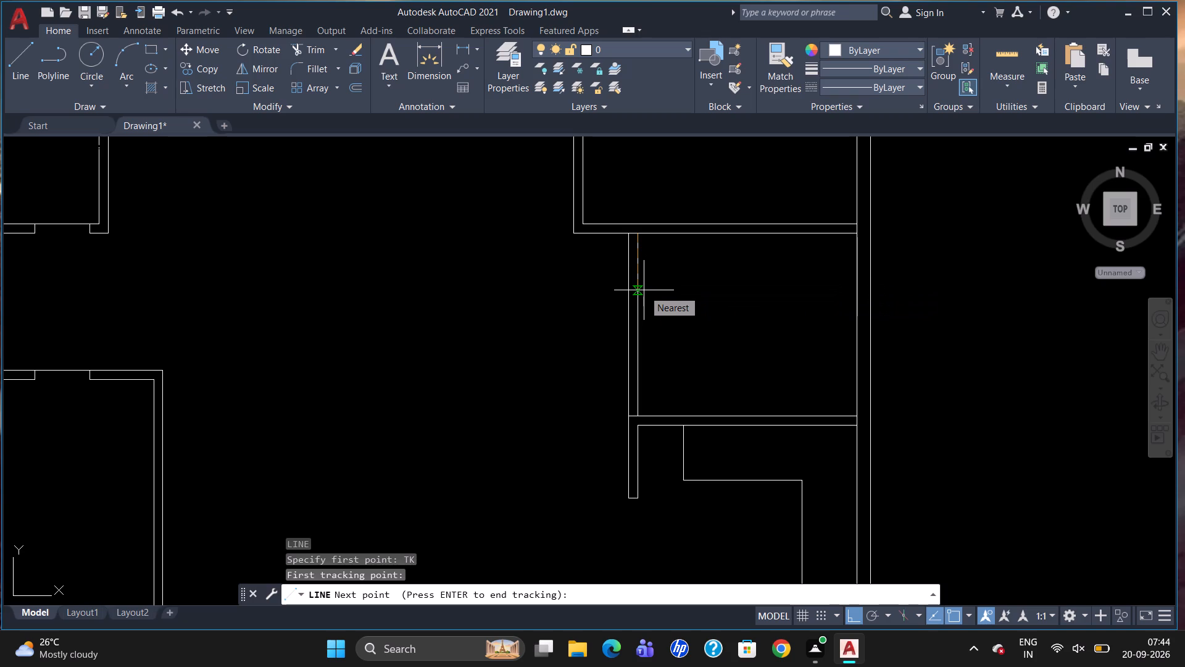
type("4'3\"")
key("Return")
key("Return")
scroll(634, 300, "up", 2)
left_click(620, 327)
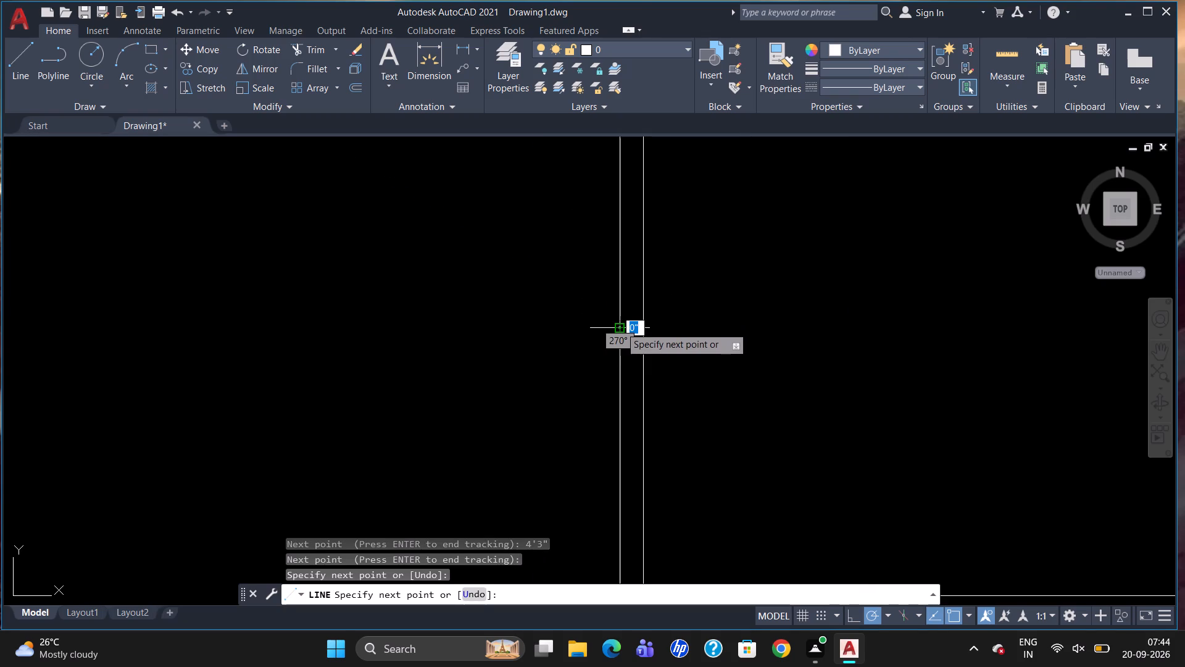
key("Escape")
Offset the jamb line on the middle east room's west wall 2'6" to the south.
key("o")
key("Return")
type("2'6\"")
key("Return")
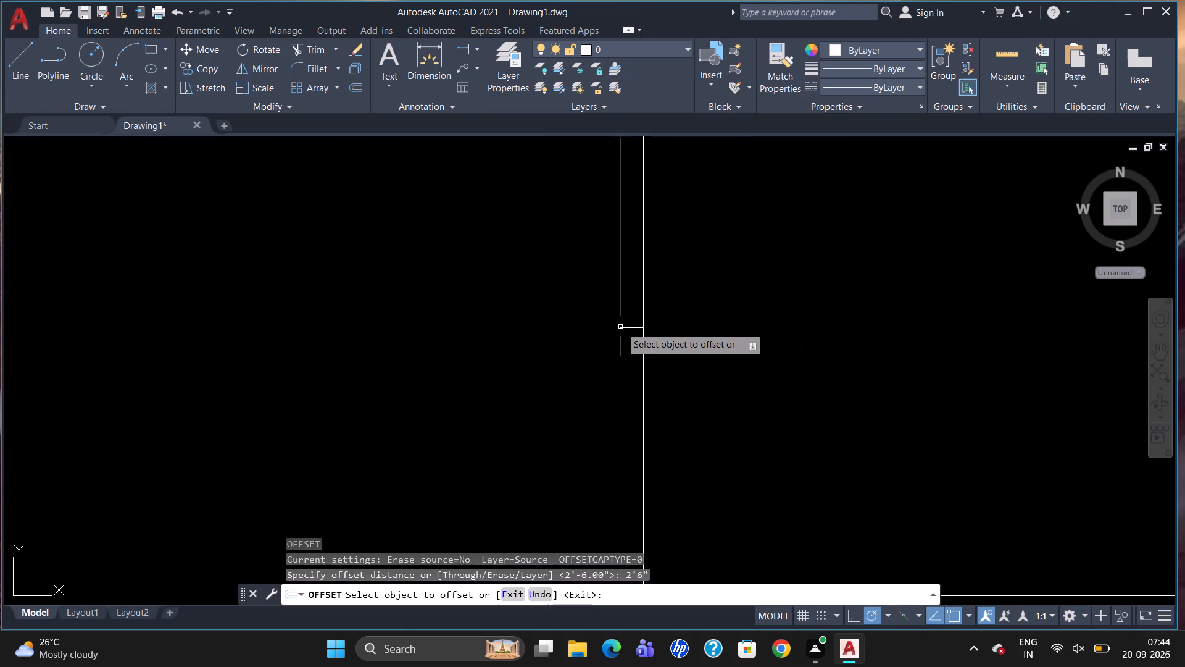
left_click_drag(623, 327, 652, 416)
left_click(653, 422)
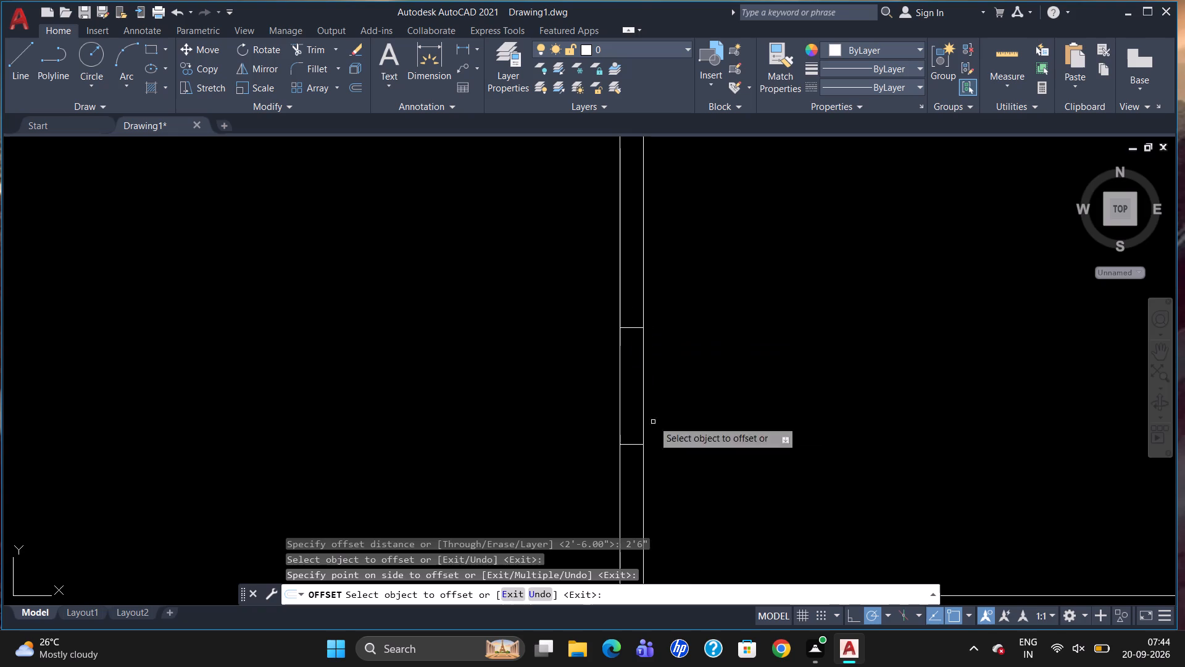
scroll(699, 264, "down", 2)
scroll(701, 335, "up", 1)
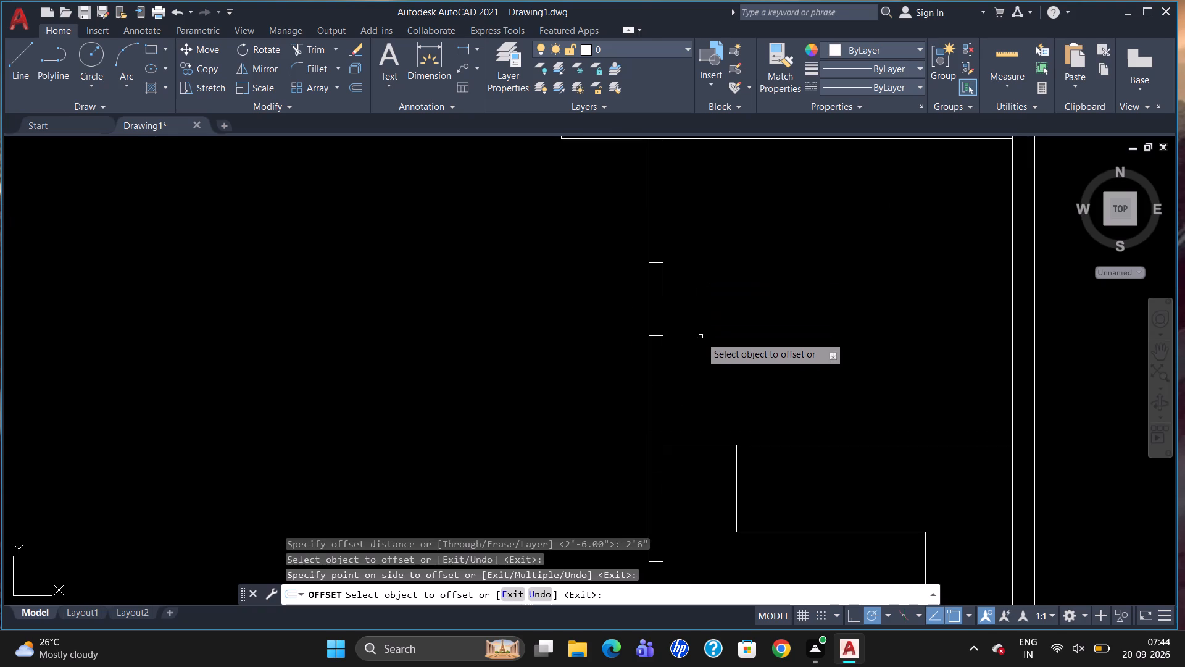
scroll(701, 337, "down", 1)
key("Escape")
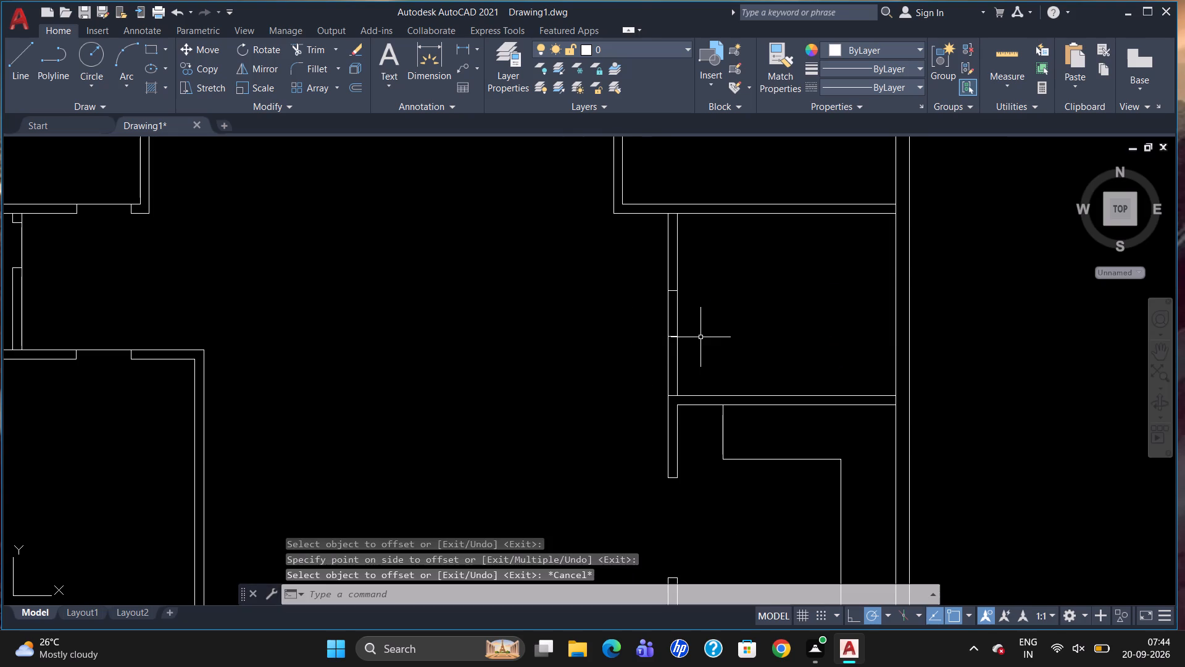
Measure from the south jamb line to the room's south partition with a temporary linear dimension, and delete that dimension.
type("DLI")
key("Return")
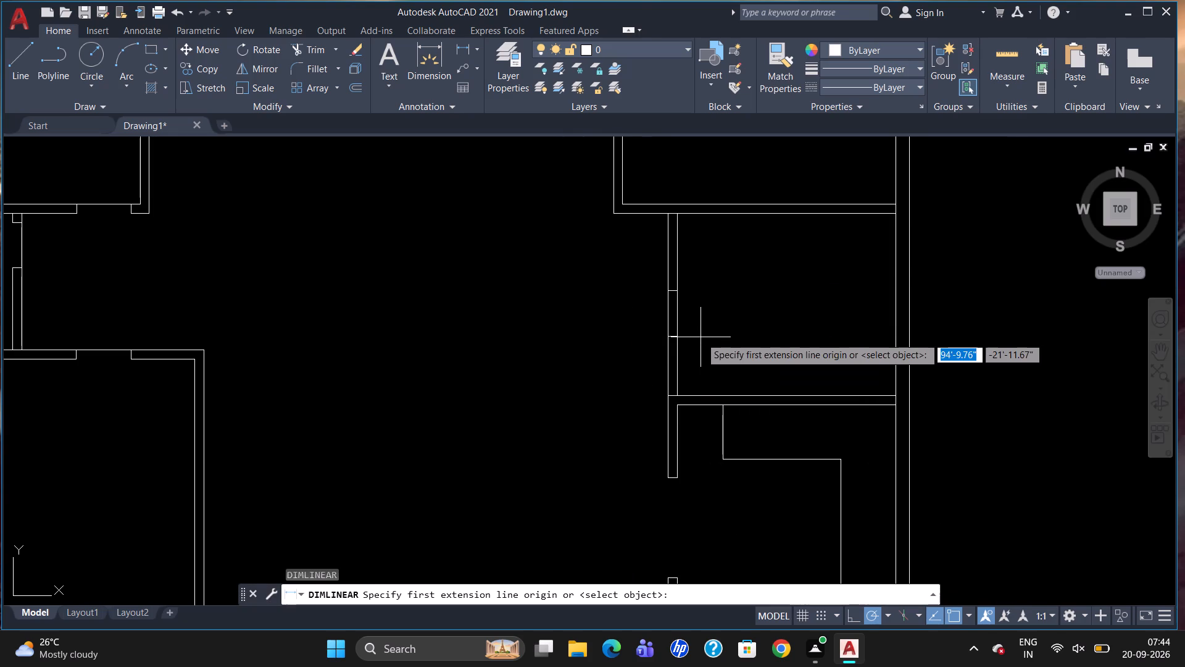
left_click(678, 337)
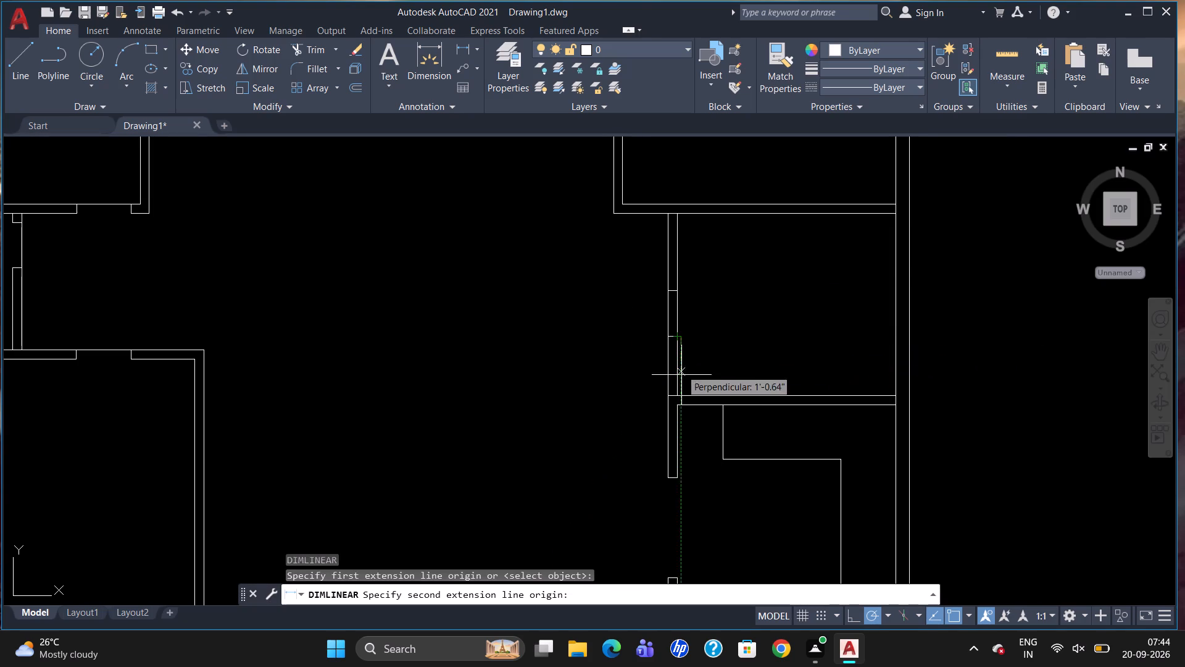
left_click(678, 402)
left_click(701, 394)
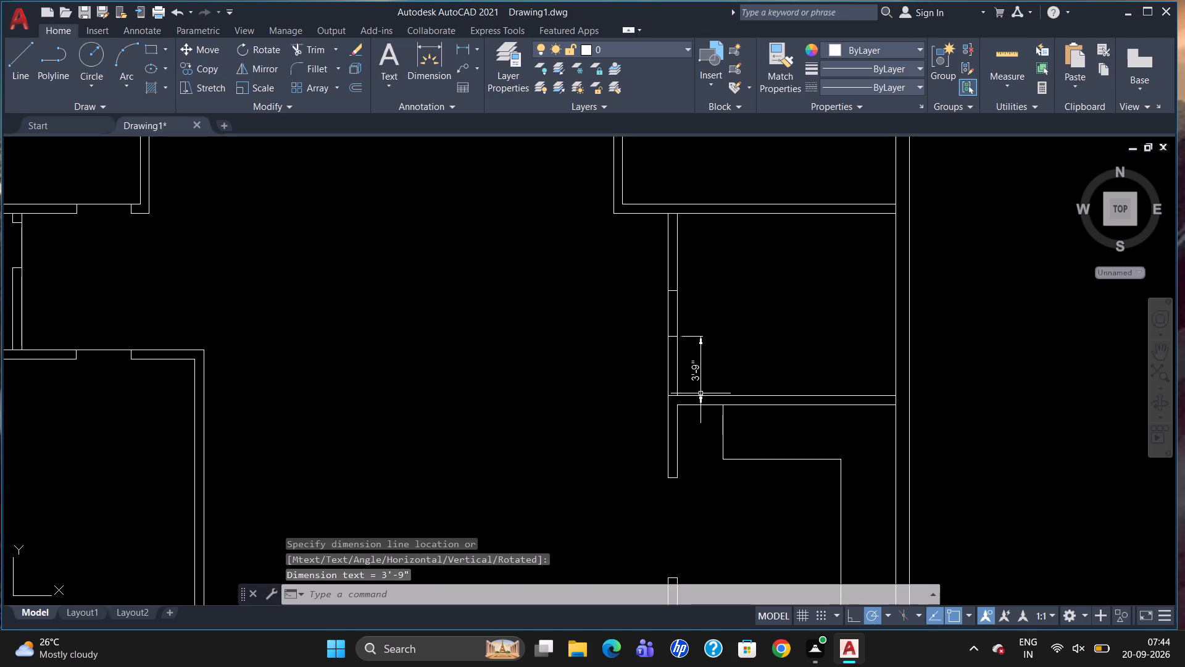
left_click(699, 379)
key("Delete")
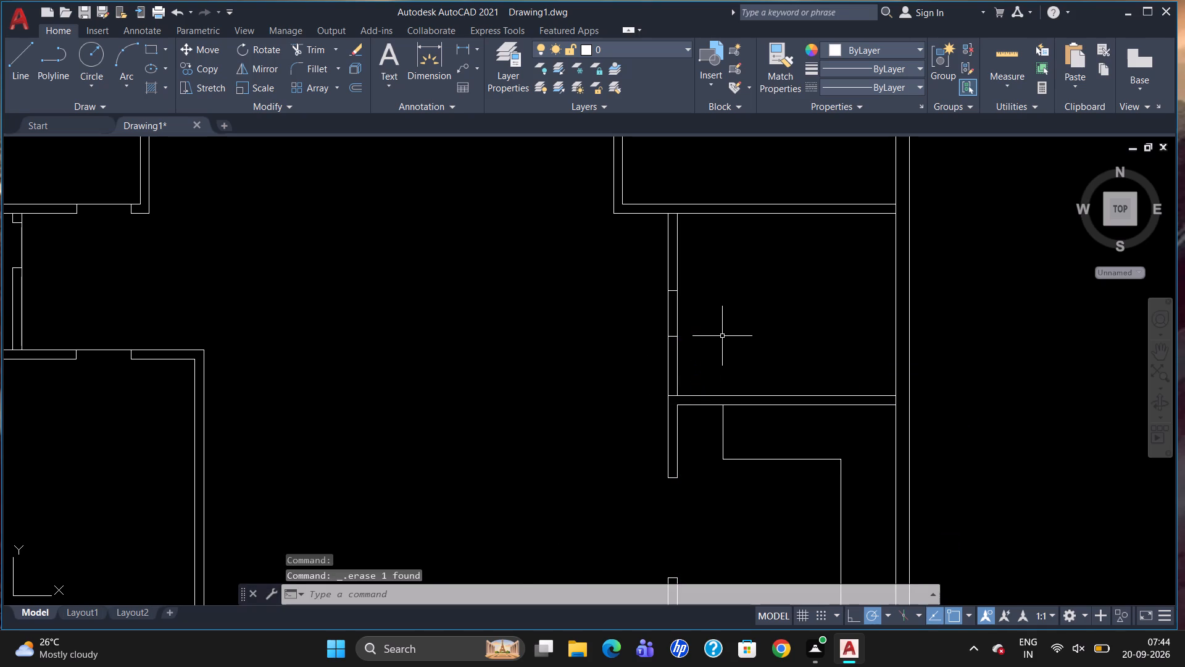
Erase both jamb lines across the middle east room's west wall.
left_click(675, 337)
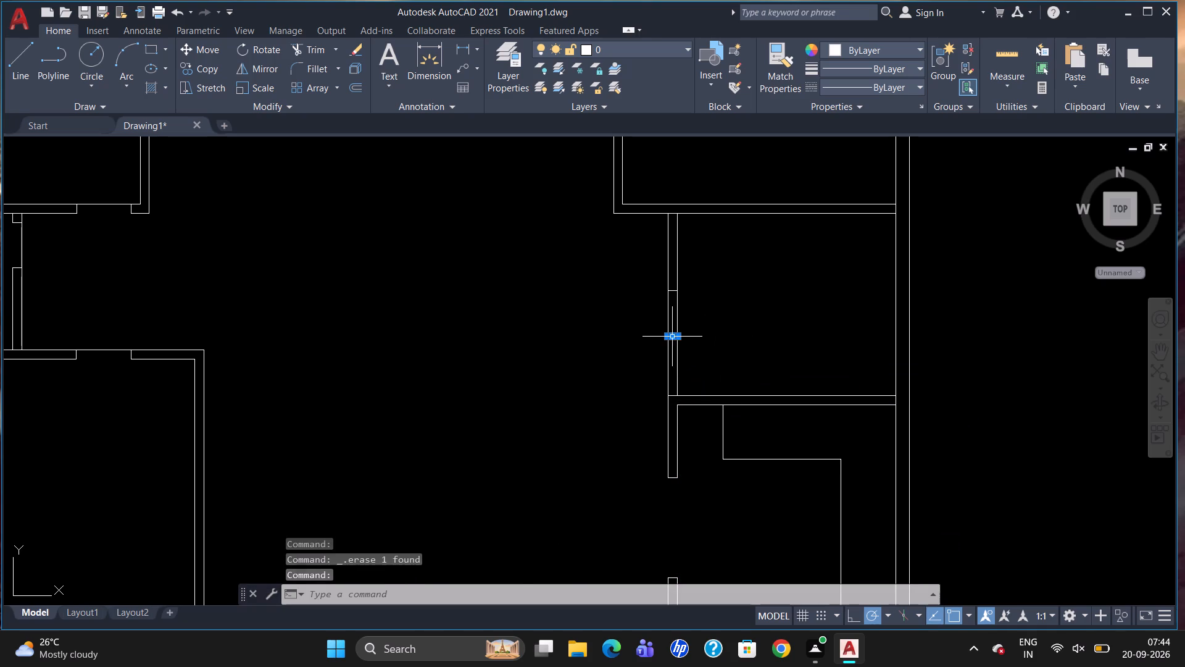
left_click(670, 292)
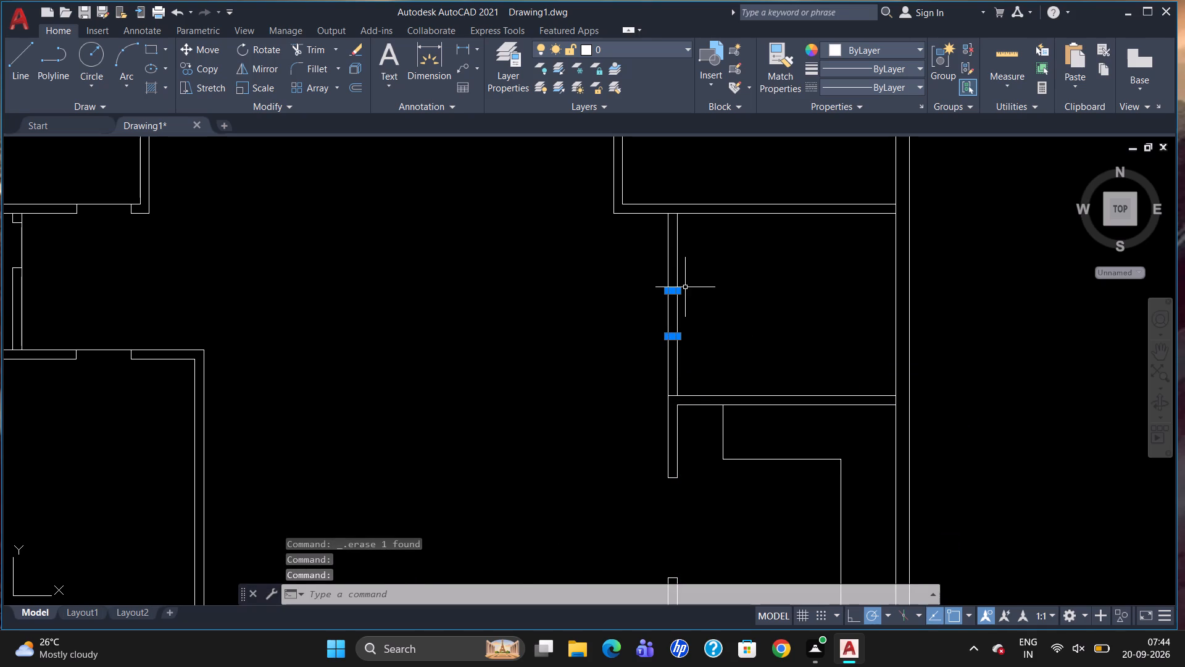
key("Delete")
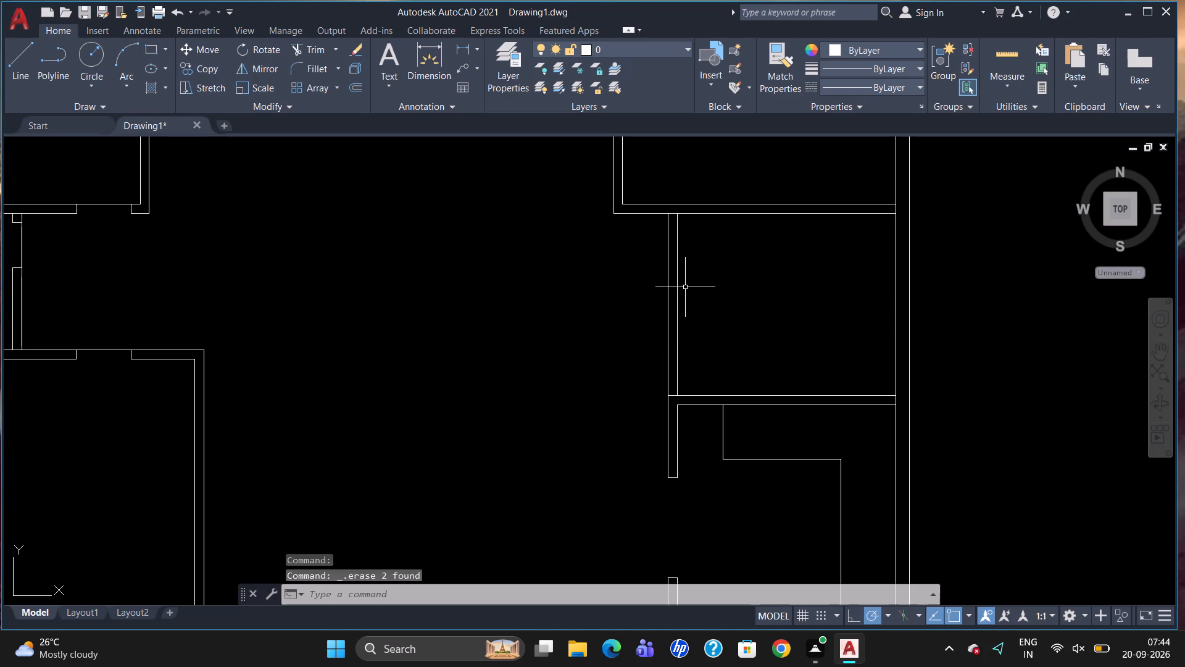
Measure the middle east room's west wall from north to south partition with a temporary linear dimension, and delete it.
type("DLI")
key("Return")
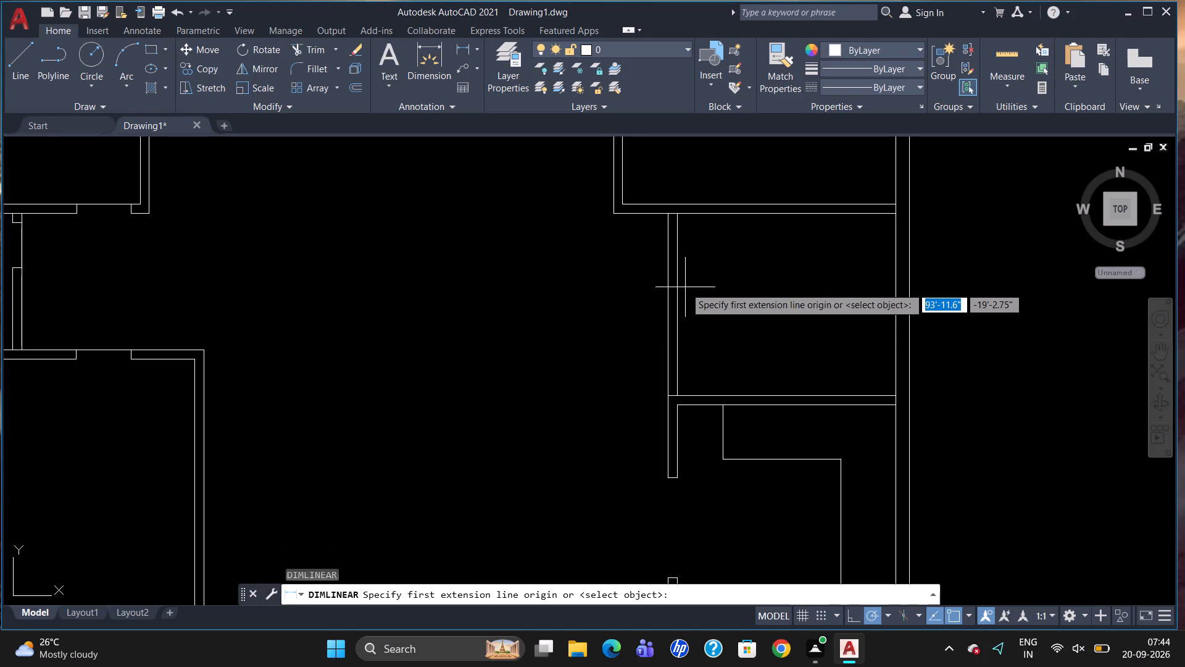
left_click_drag(676, 209, 680, 244)
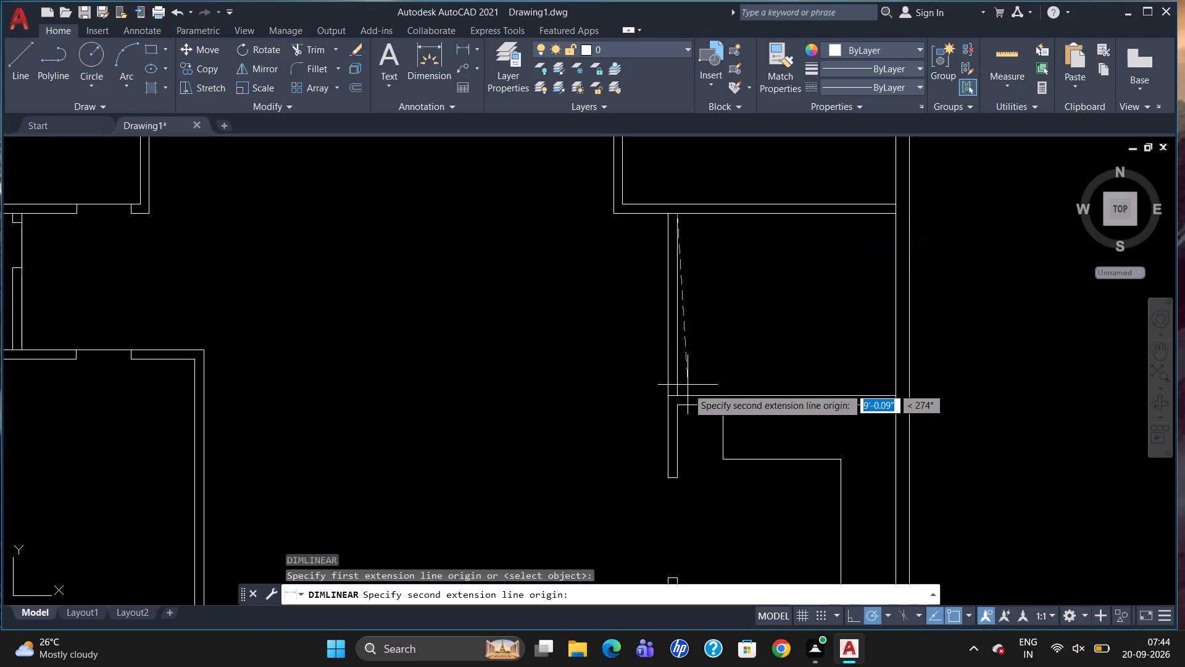
left_click(675, 392)
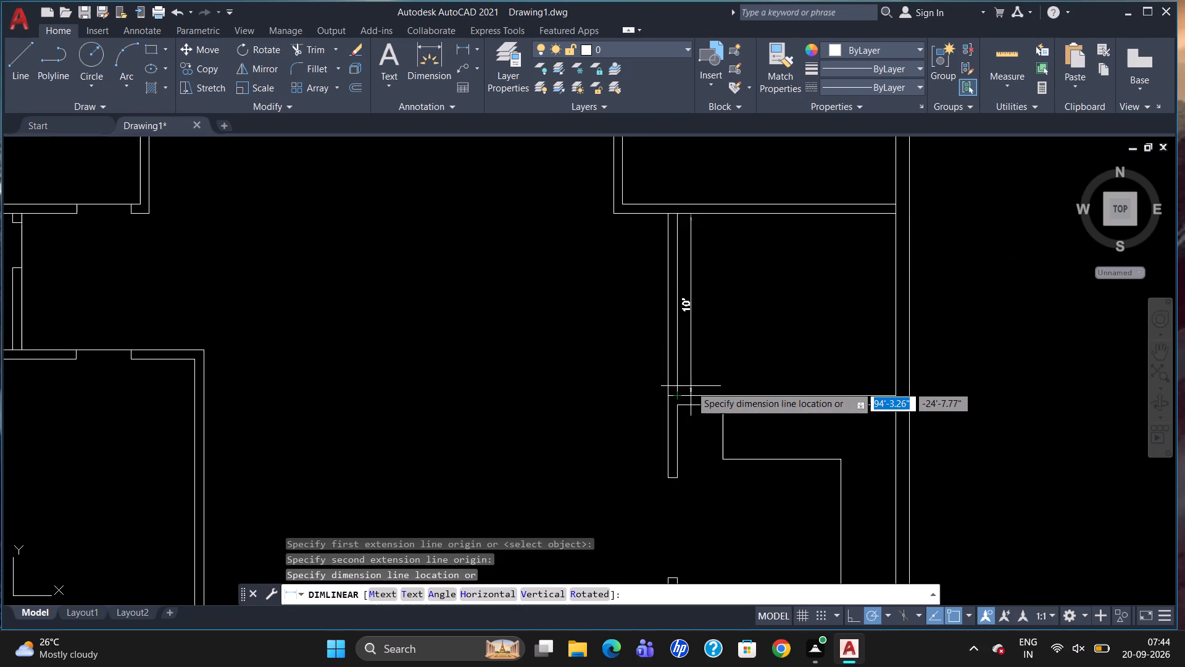
left_click_drag(691, 385, 691, 369)
left_click(691, 308)
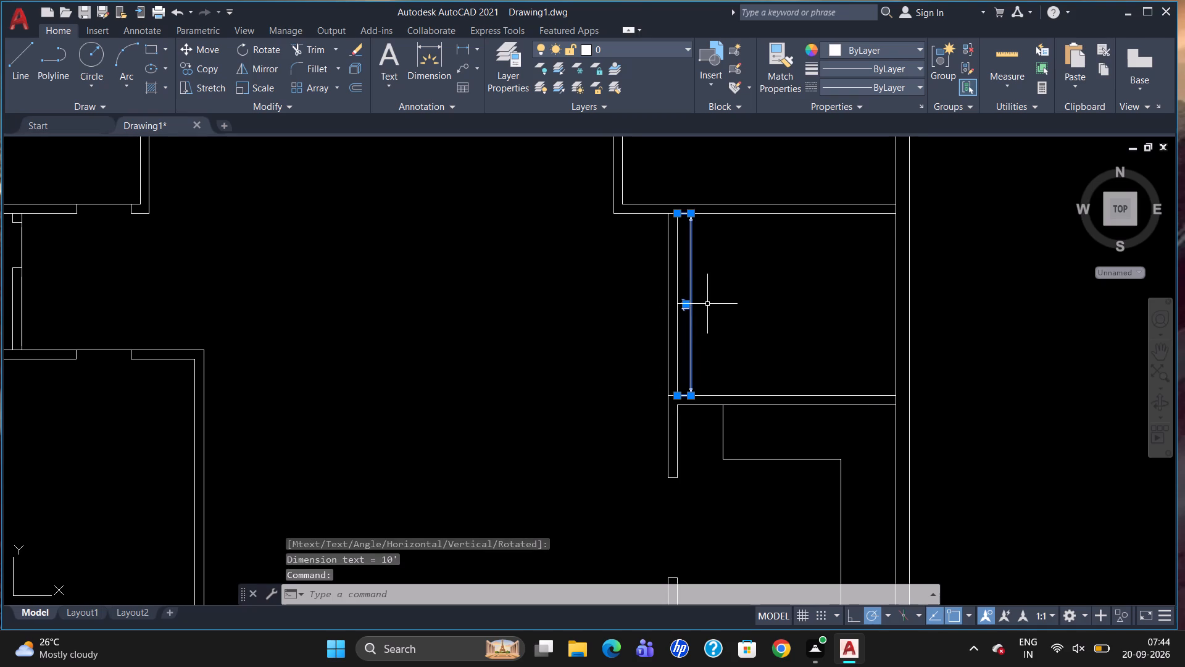
key("Delete")
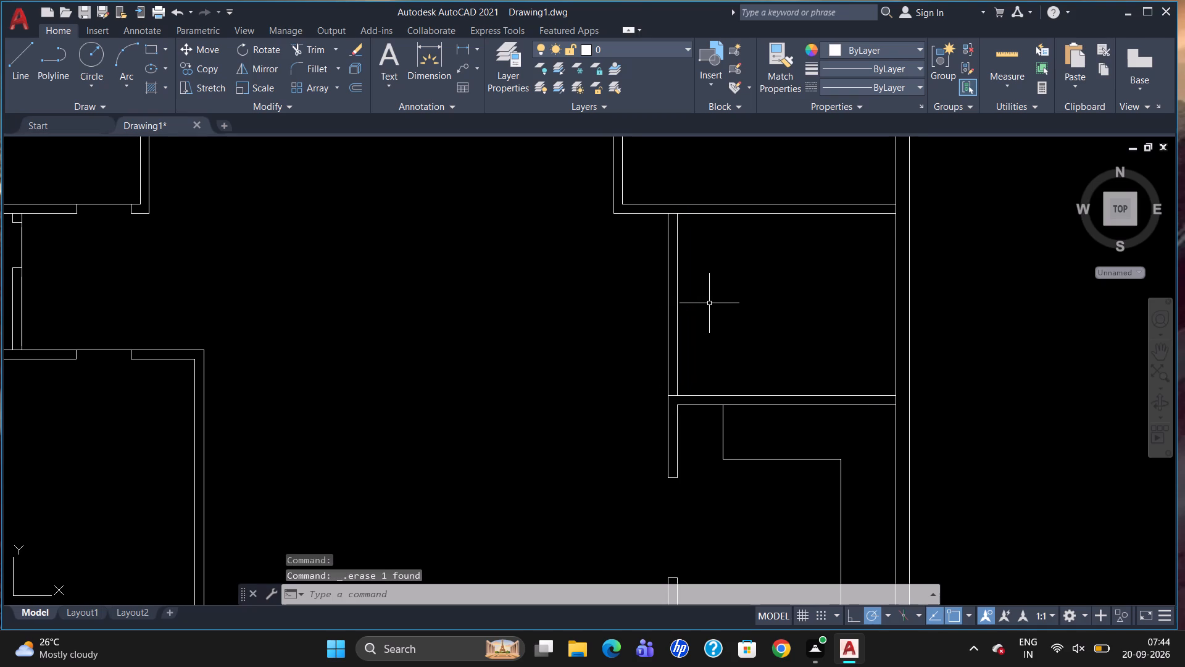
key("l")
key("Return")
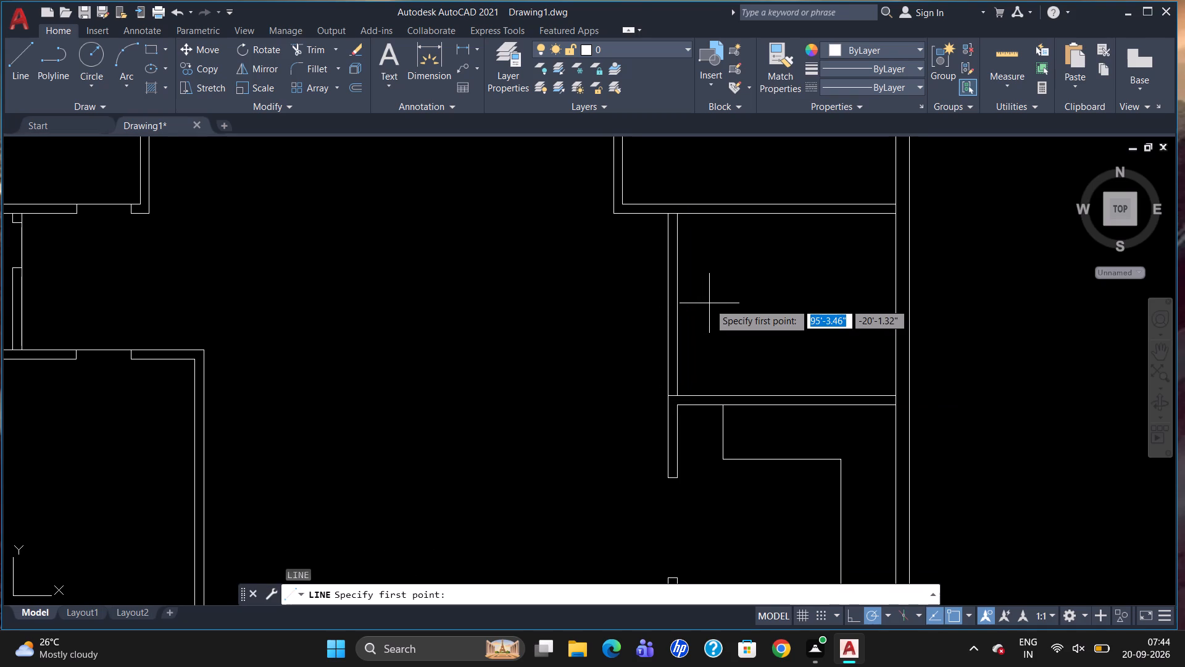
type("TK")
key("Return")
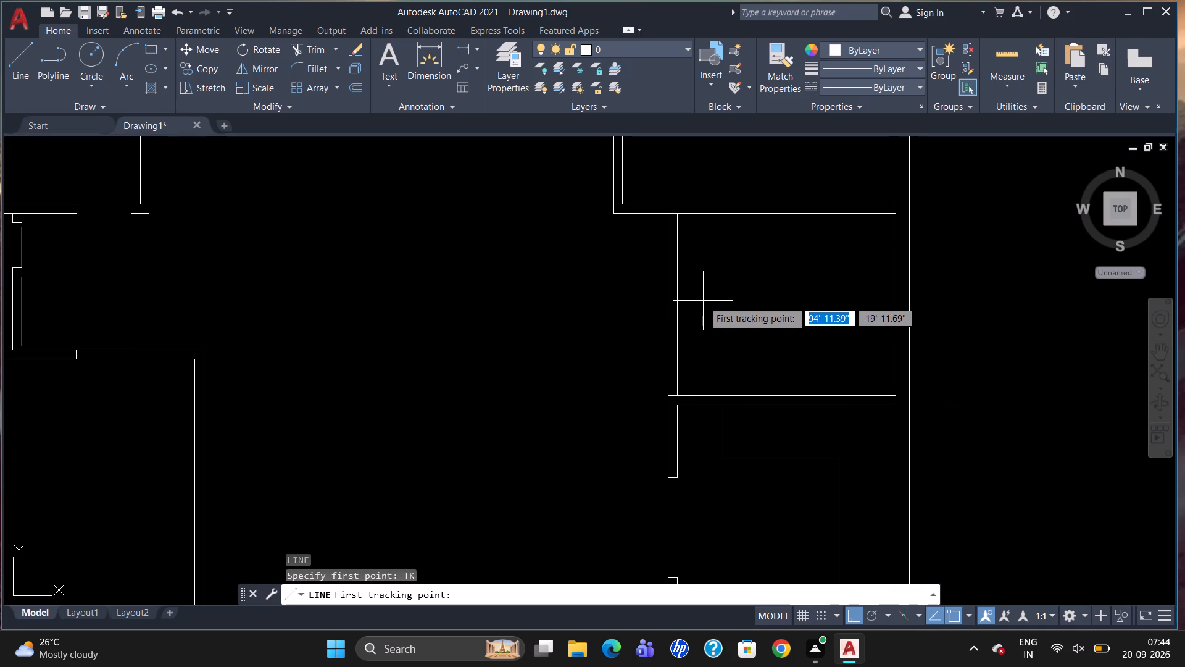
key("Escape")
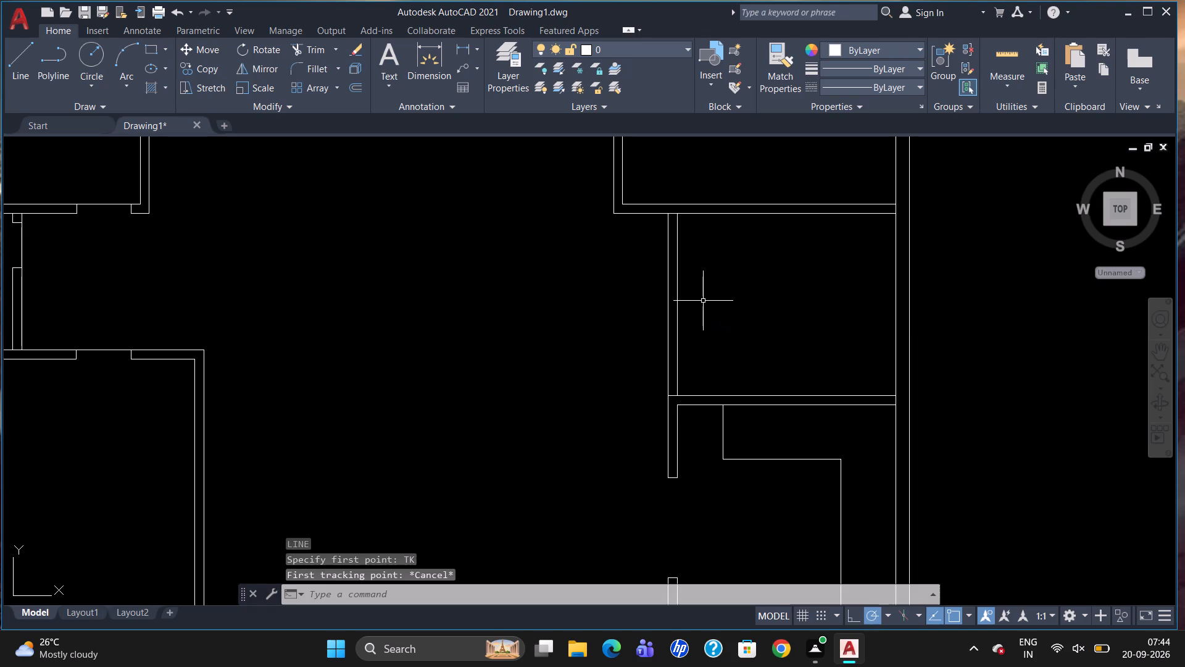
Draw a short line across the middle east room's west wall from the midpoint of its east line.
key("l")
key("Return")
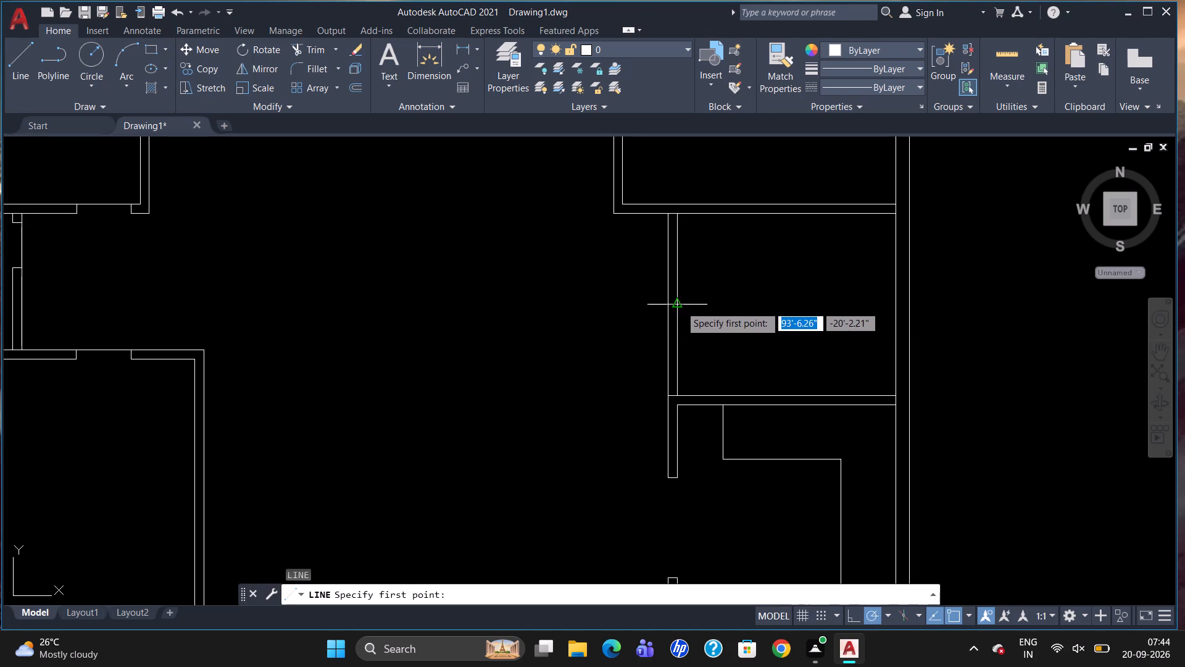
left_click(680, 304)
left_click(671, 305)
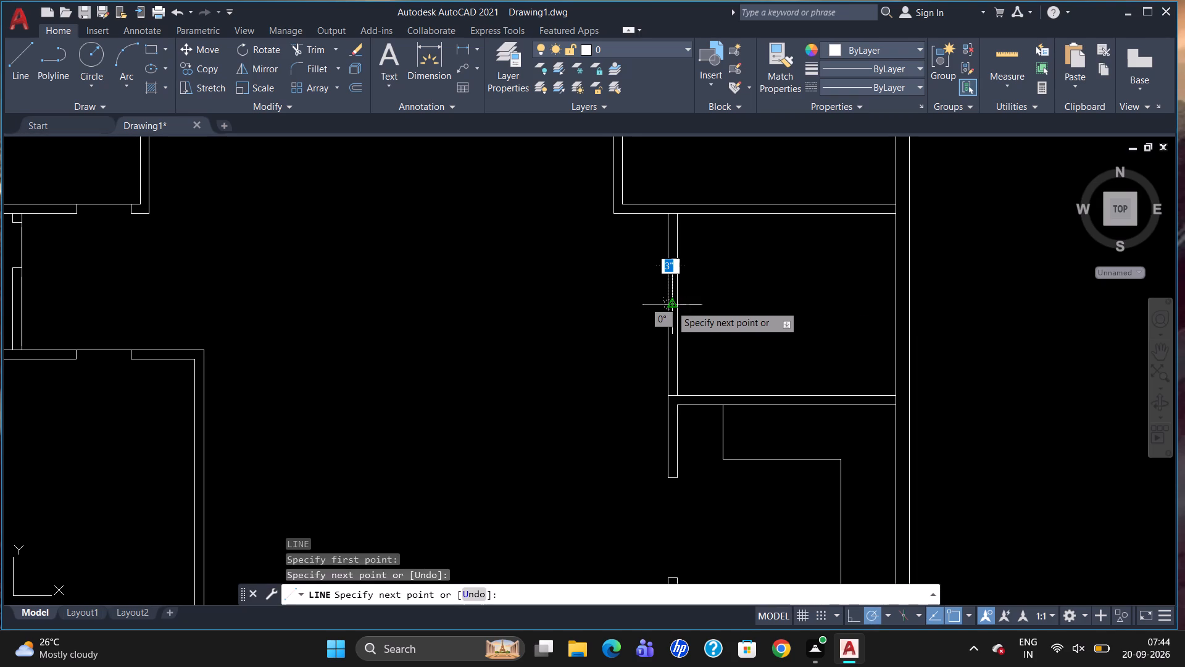
key("Escape")
Offset the wall's midpoint line 1'3" to the south and 1'3" to the north as door jambs.
key("o")
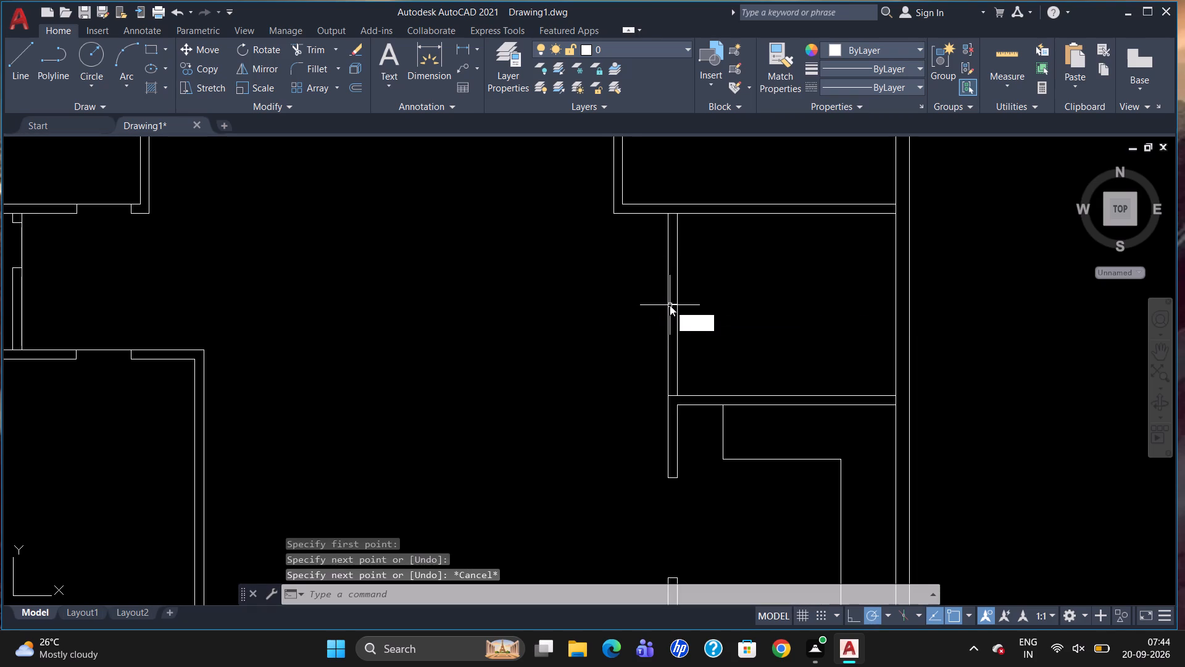
key("Return")
type("1'3")
key("shift+quotedbl")
key("Return")
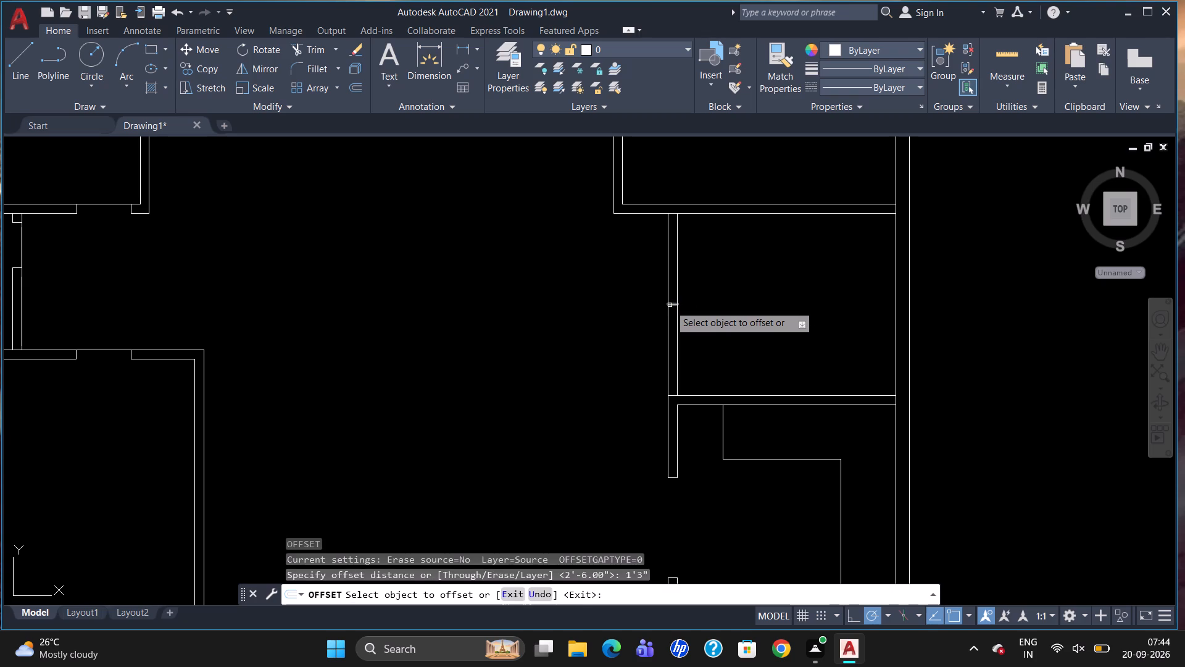
left_click(670, 305)
left_click_drag(694, 349, 692, 342)
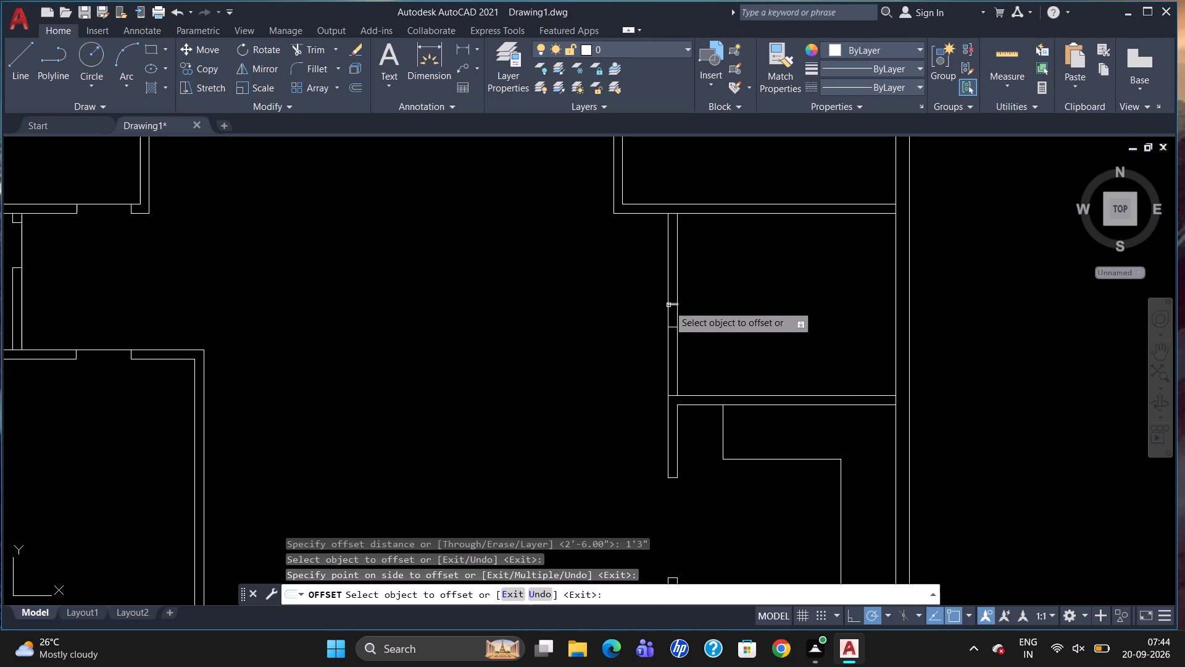
left_click_drag(669, 305, 671, 285)
left_click_drag(673, 253, 683, 262)
key("Escape")
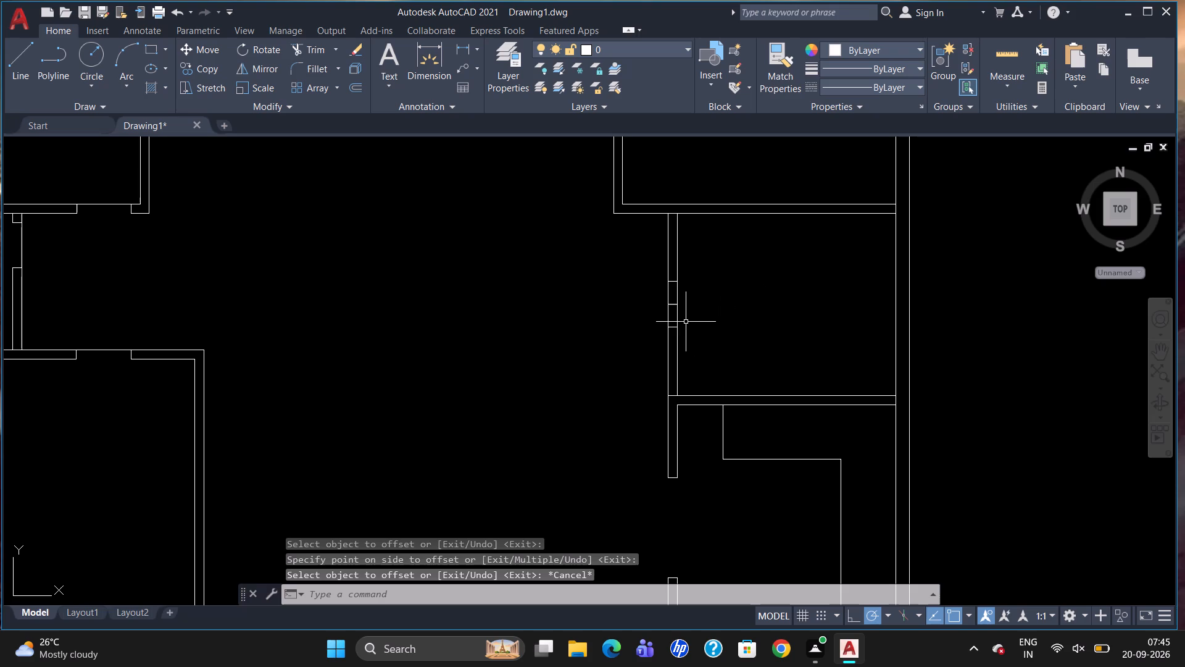
Erase the midpoint line between the two jamb lines on the middle east room's west wall.
left_click_drag(673, 303, 708, 308)
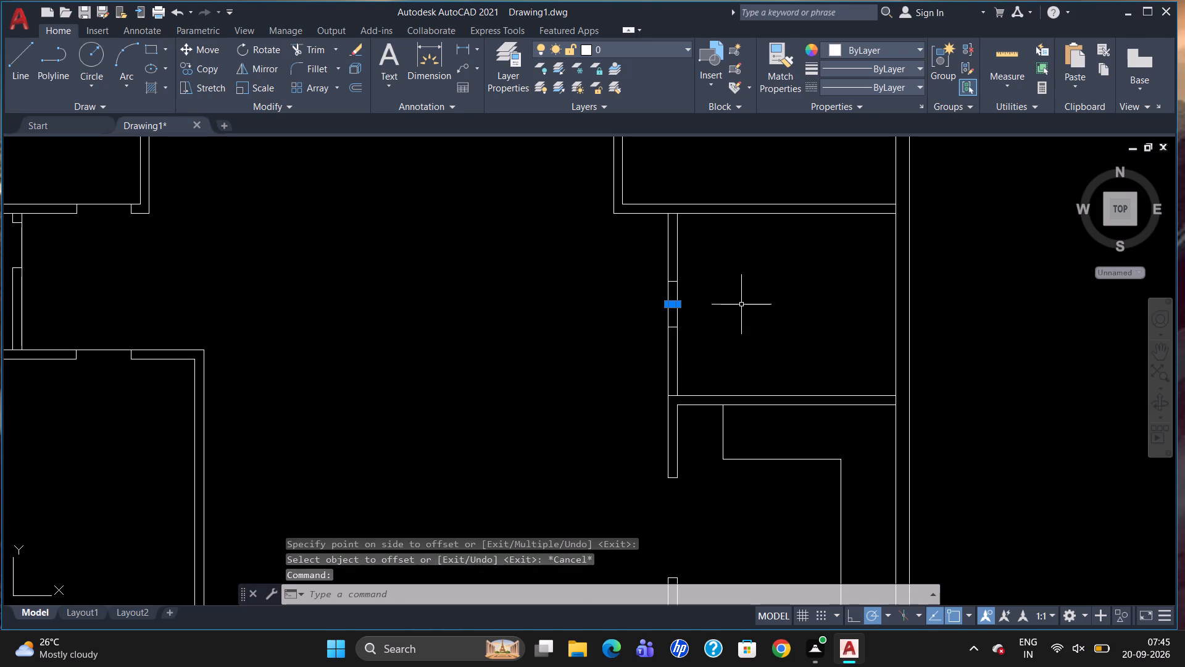
key("Delete")
Trim the east line of the middle east room's west wall between the two jamb lines.
type("TR")
key("Return")
key("Return")
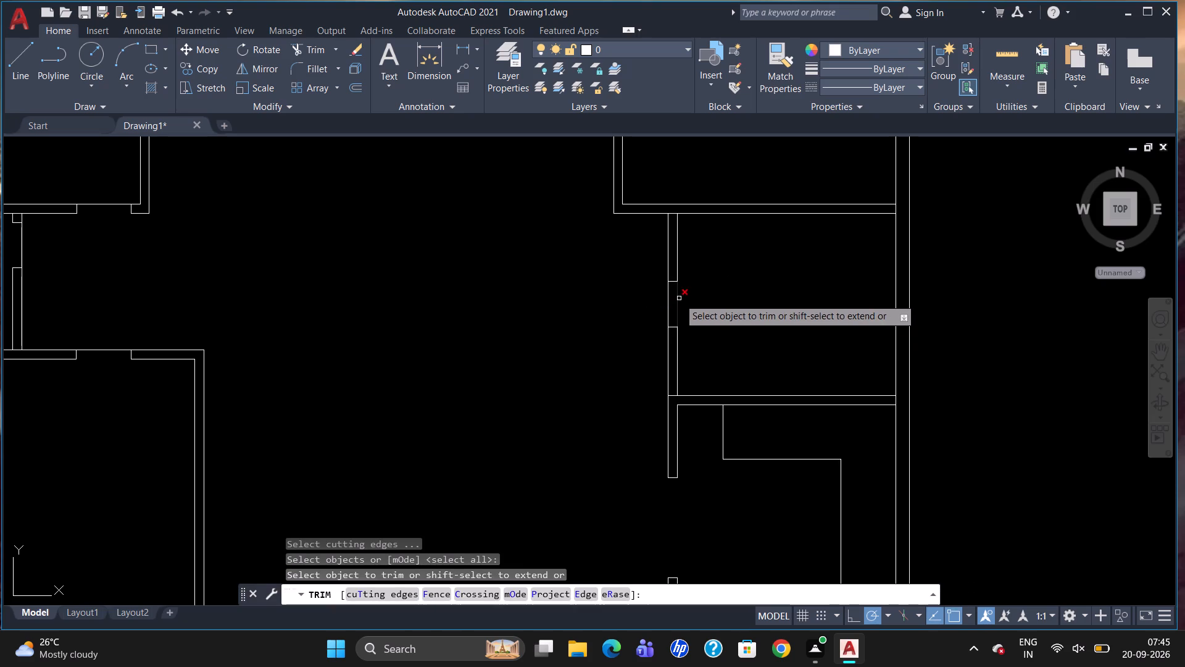
left_click_drag(679, 298, 696, 298)
key("Escape")
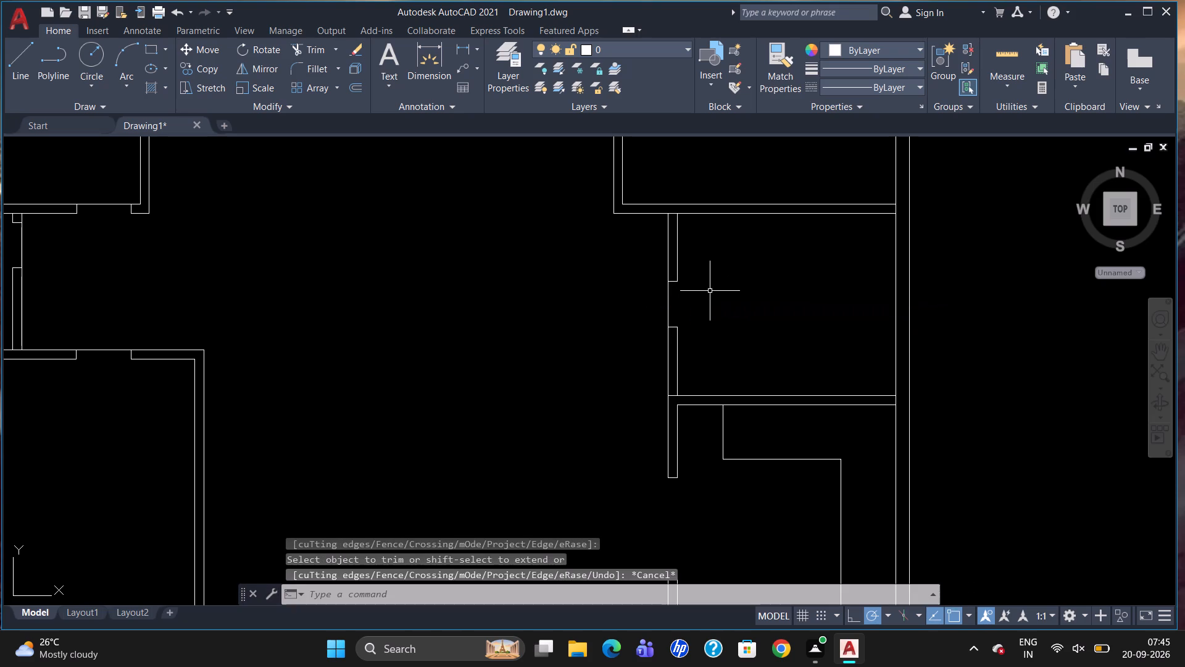
Measure the wall segments south and north of the door opening in the middle east room's west wall.
type("DLI")
key("Return")
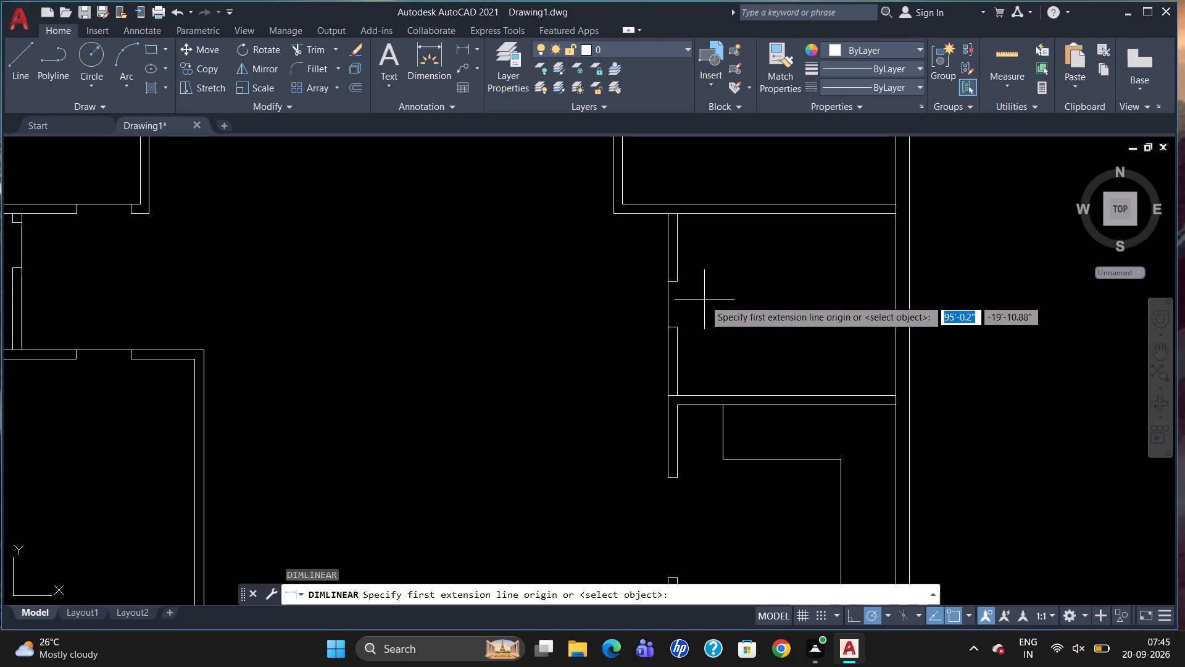
left_click_drag(683, 326, 689, 361)
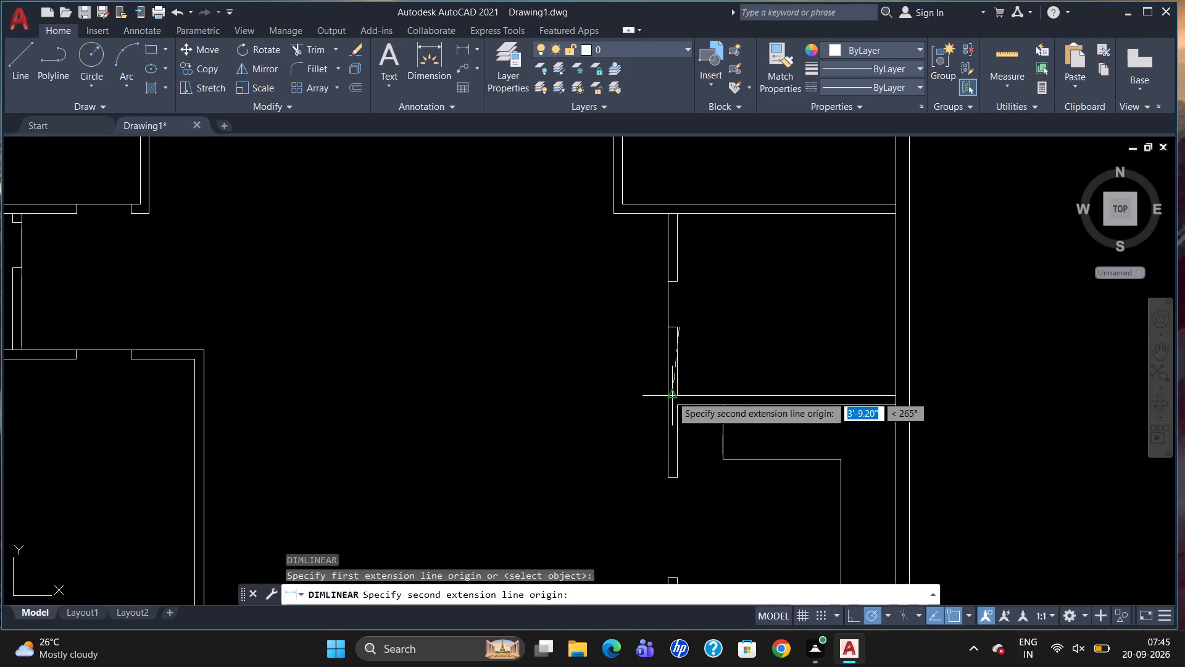
left_click(678, 392)
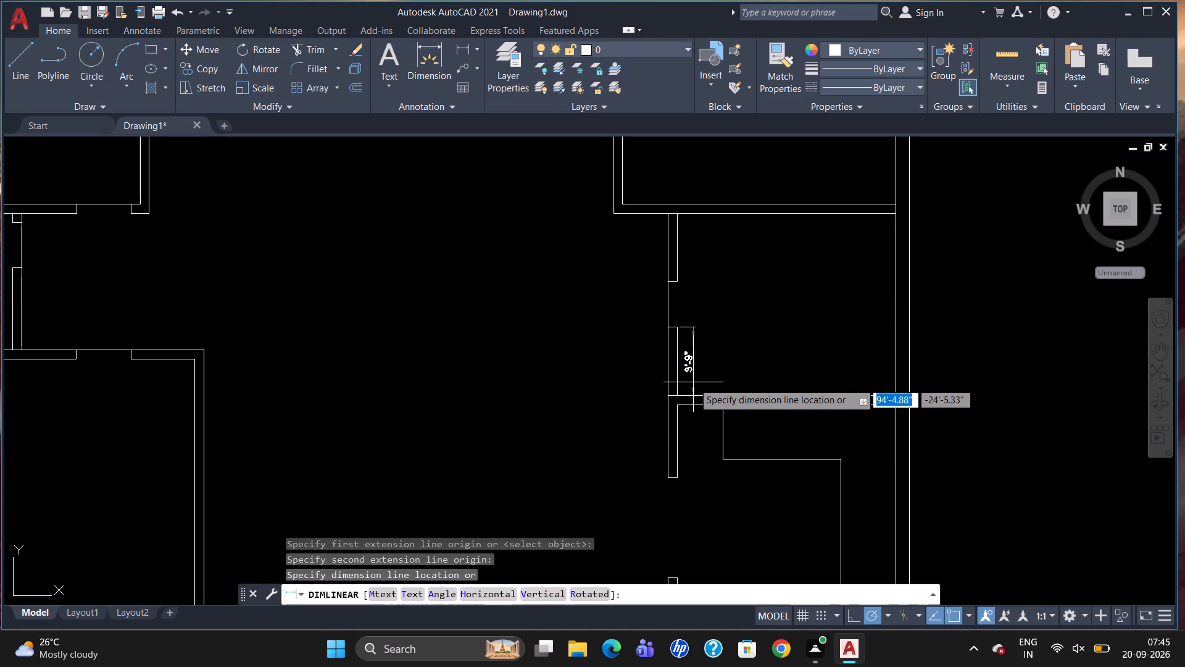
key("Escape")
type("DLI")
key("Return")
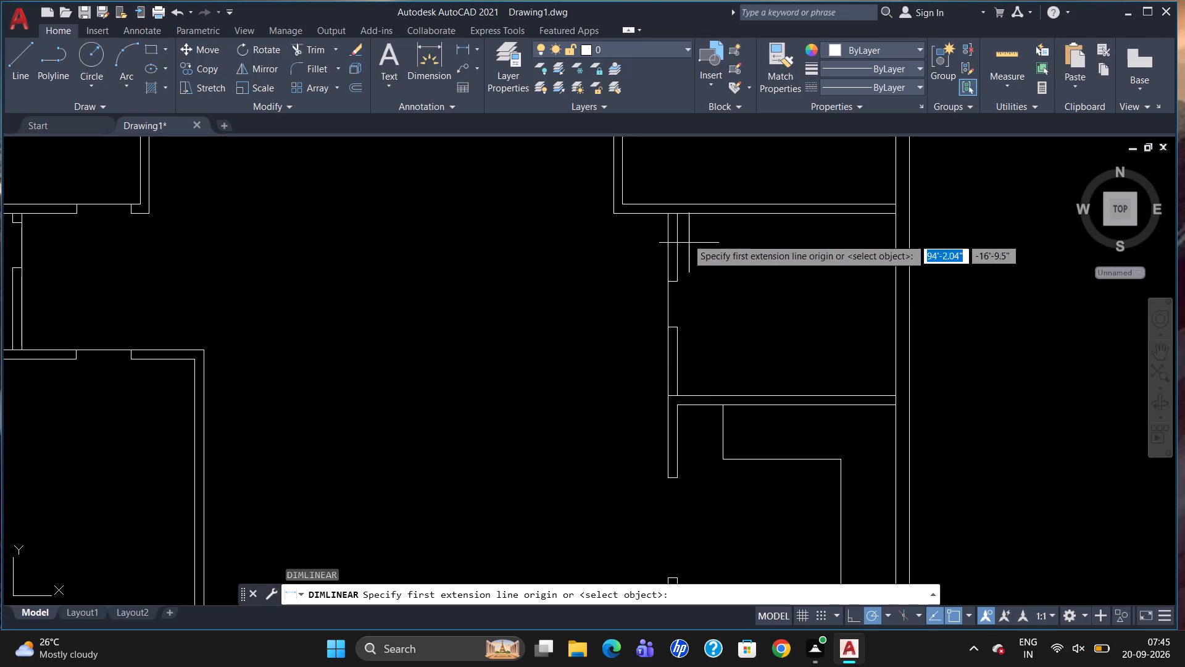
left_click_drag(678, 211, 682, 250)
left_click(682, 282)
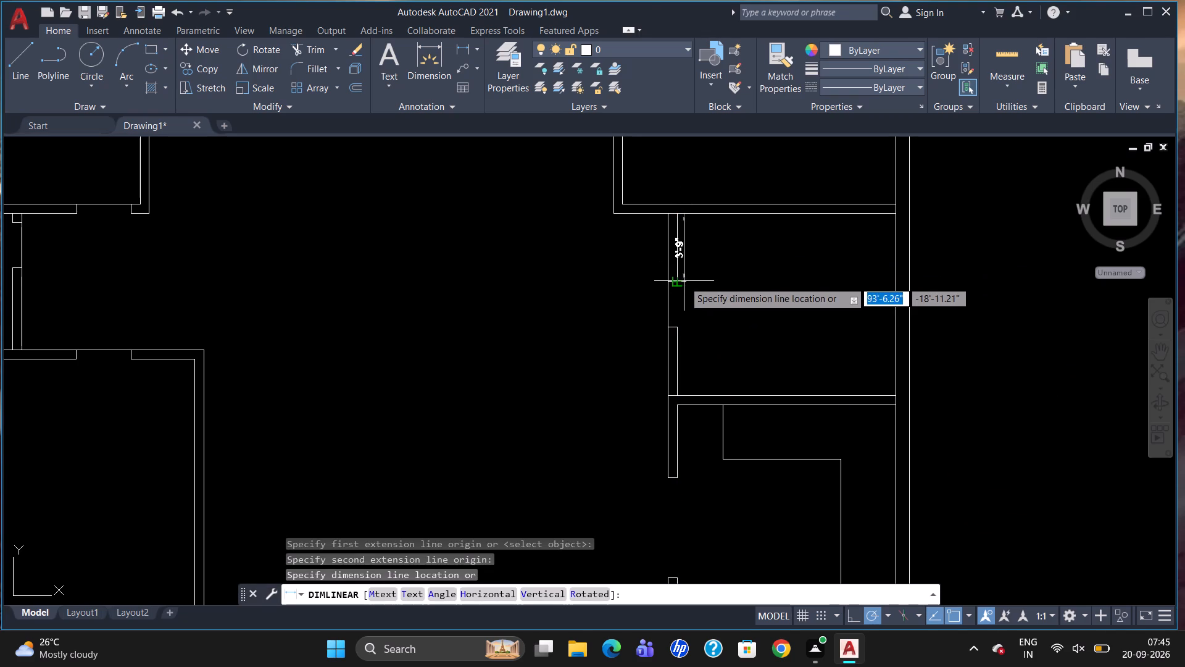
key("Escape")
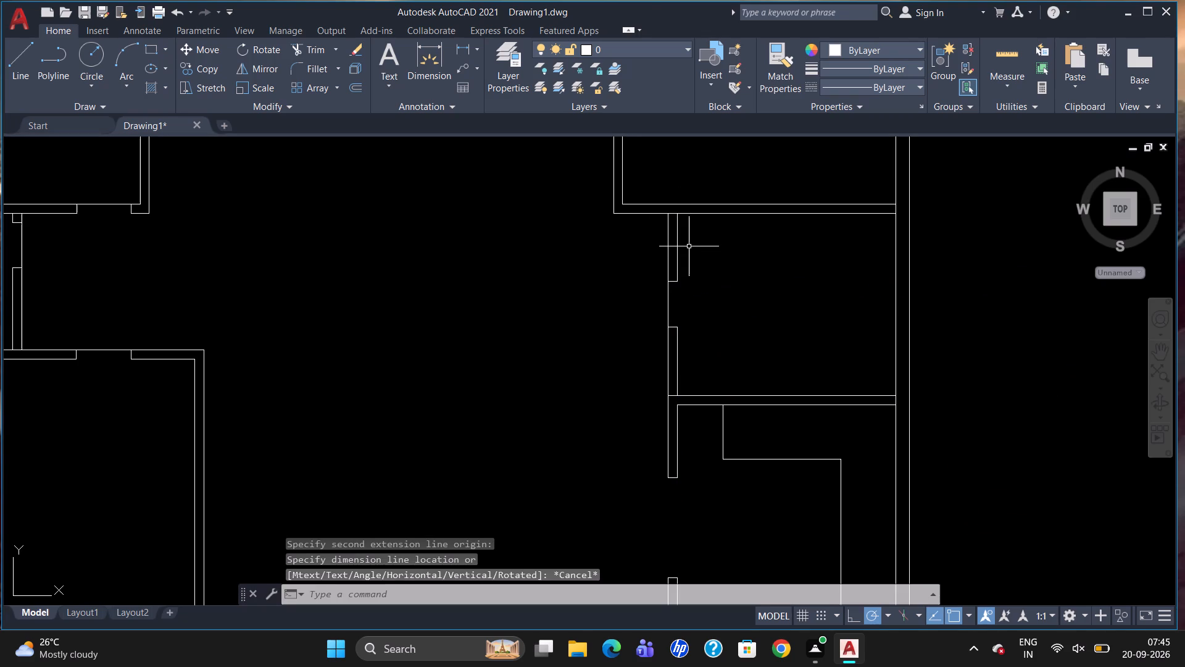
Draw a rectangle about 2'-7" by 10'-4" against the outer face of the northwest room's east wall.
scroll(694, 300, "down", 2)
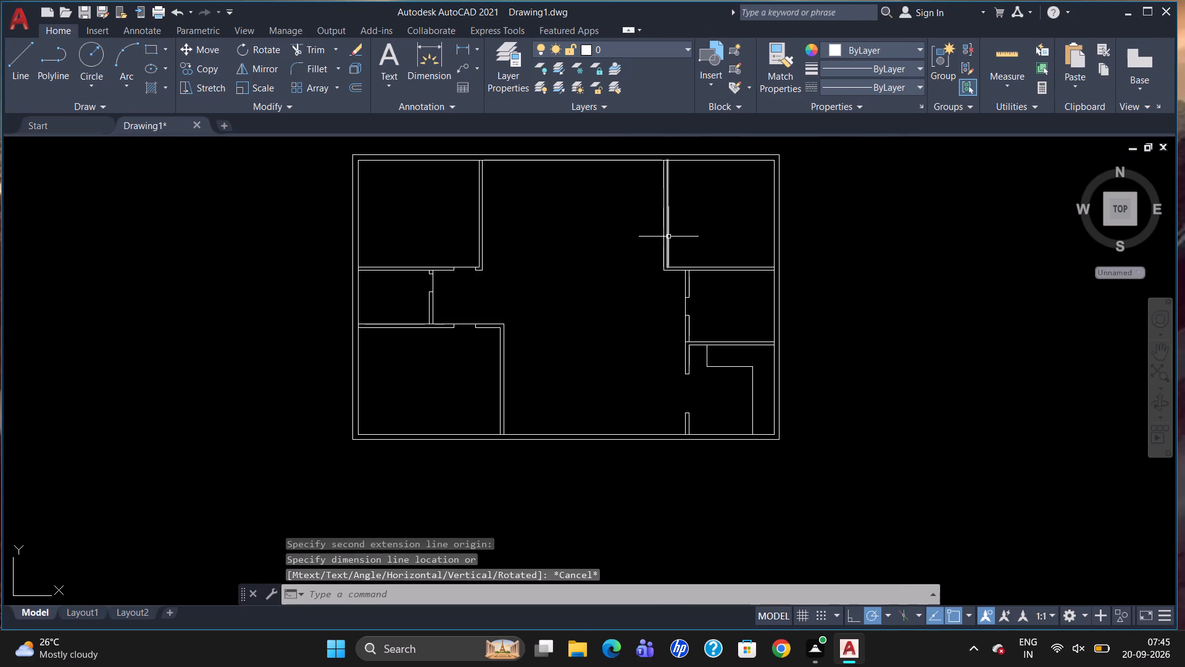
scroll(666, 201, "up", 1)
scroll(676, 335, "down", 1)
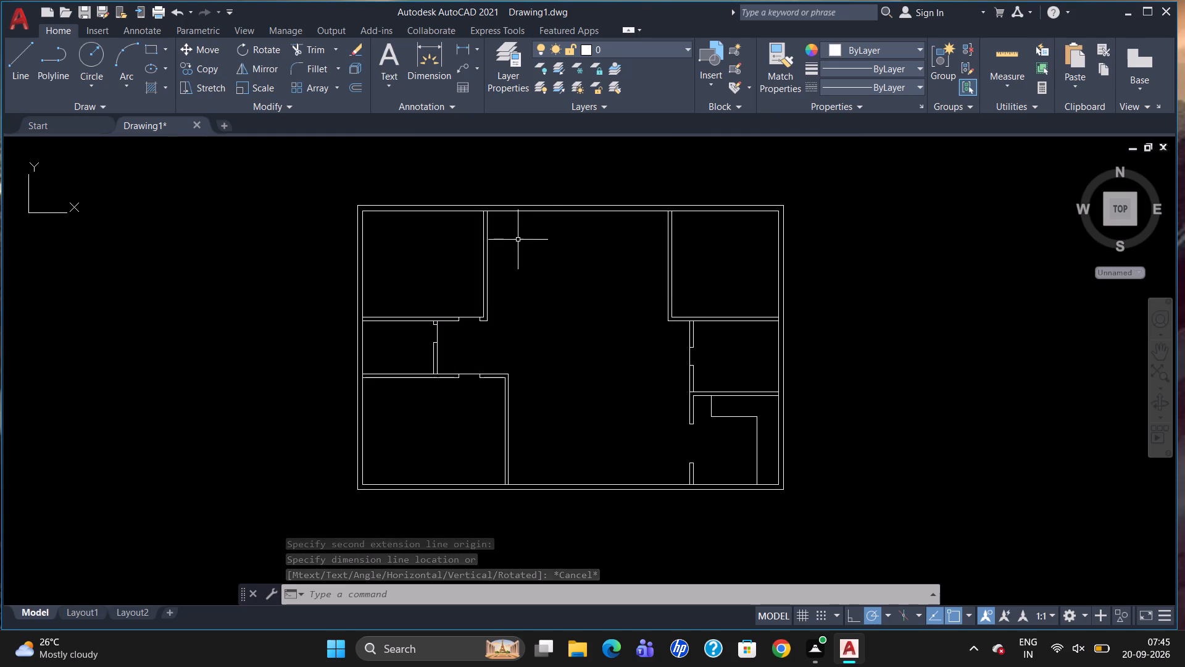
scroll(524, 196, "up", 1)
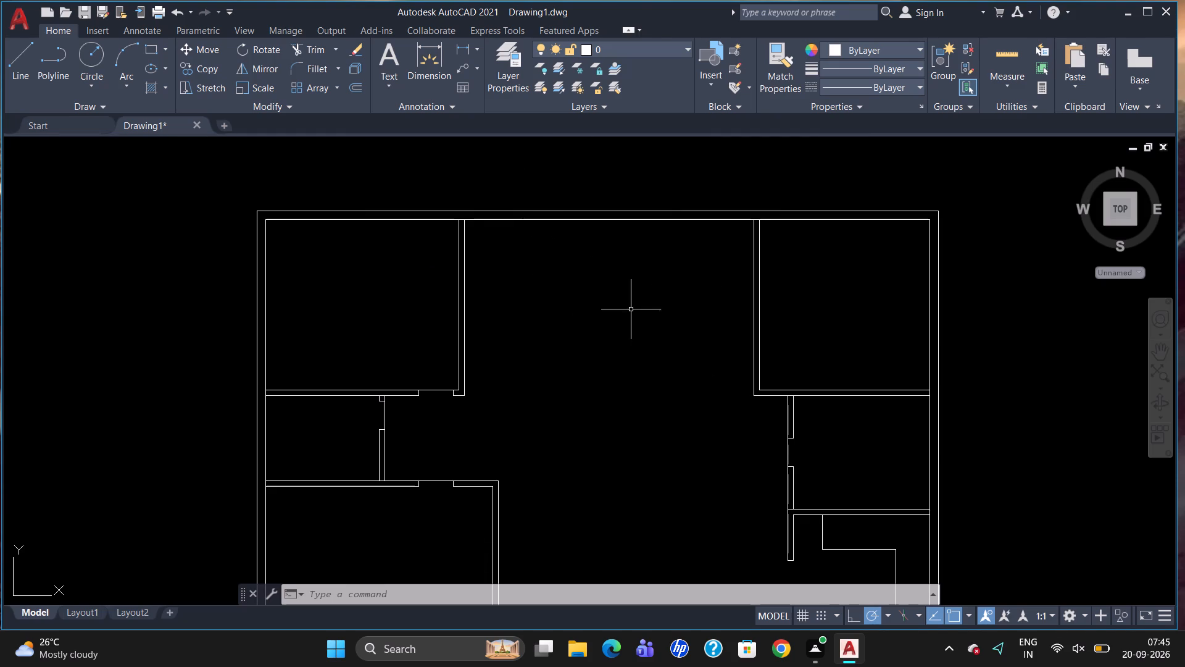
type("REC")
key("Return")
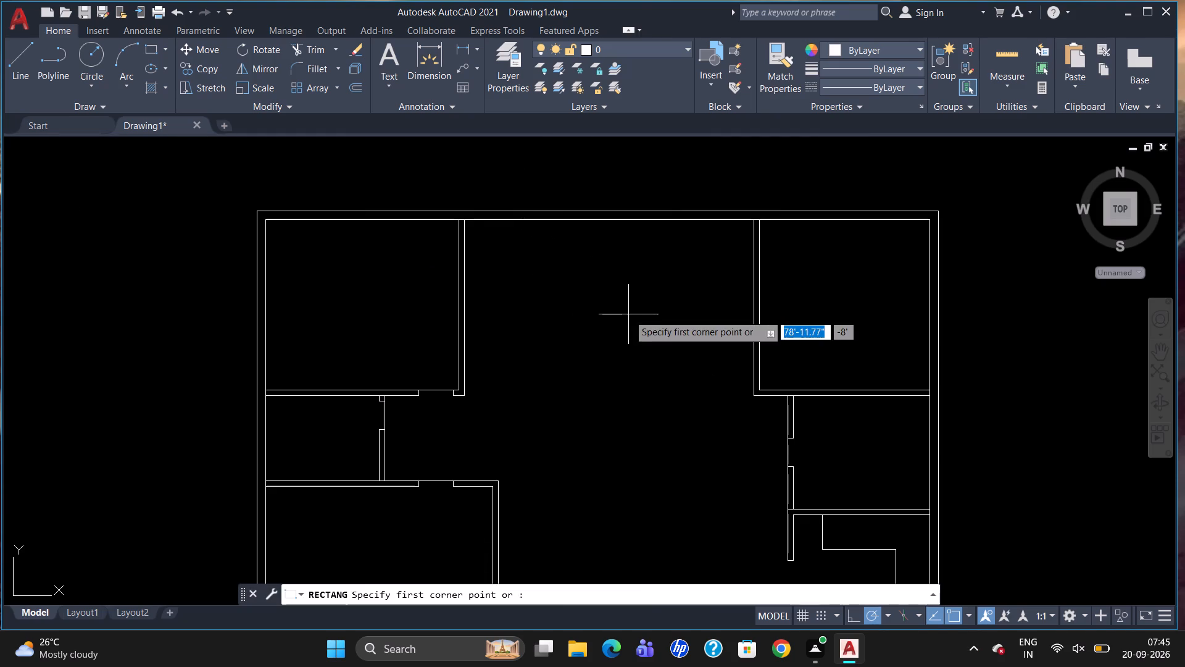
left_click_drag(467, 257, 482, 267)
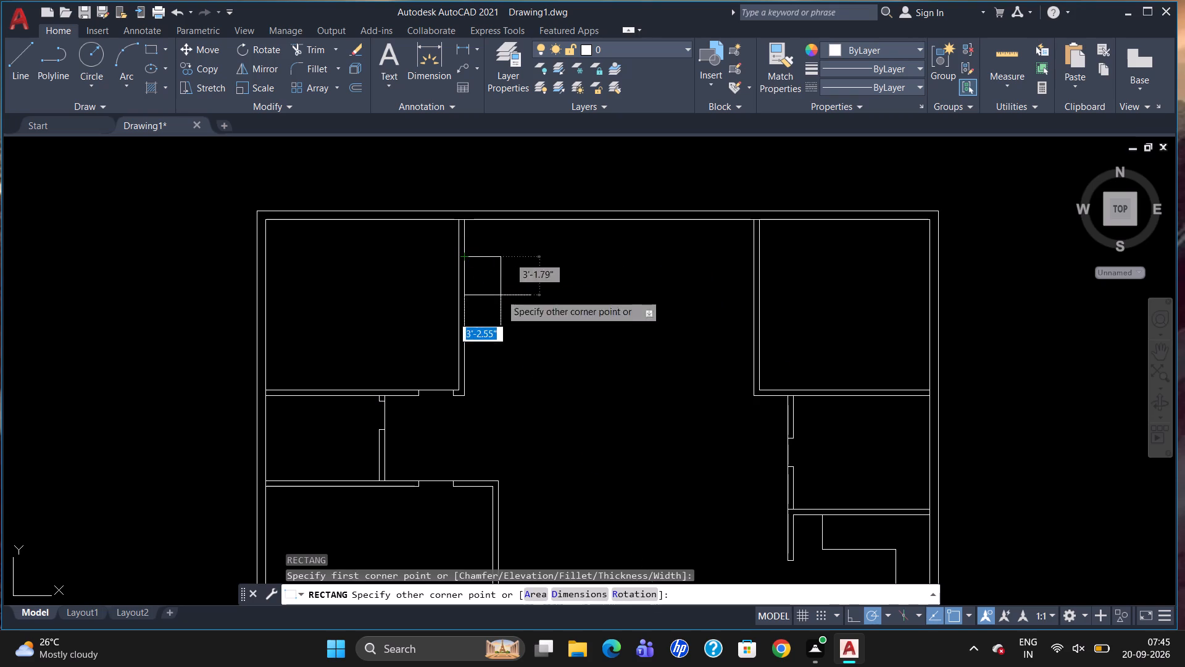
left_click(493, 374)
Draw a jamb line across the northeast room's west wall, 6" south of the outer wall's inner face.
scroll(690, 360, "down", 1)
scroll(733, 337, "up", 1)
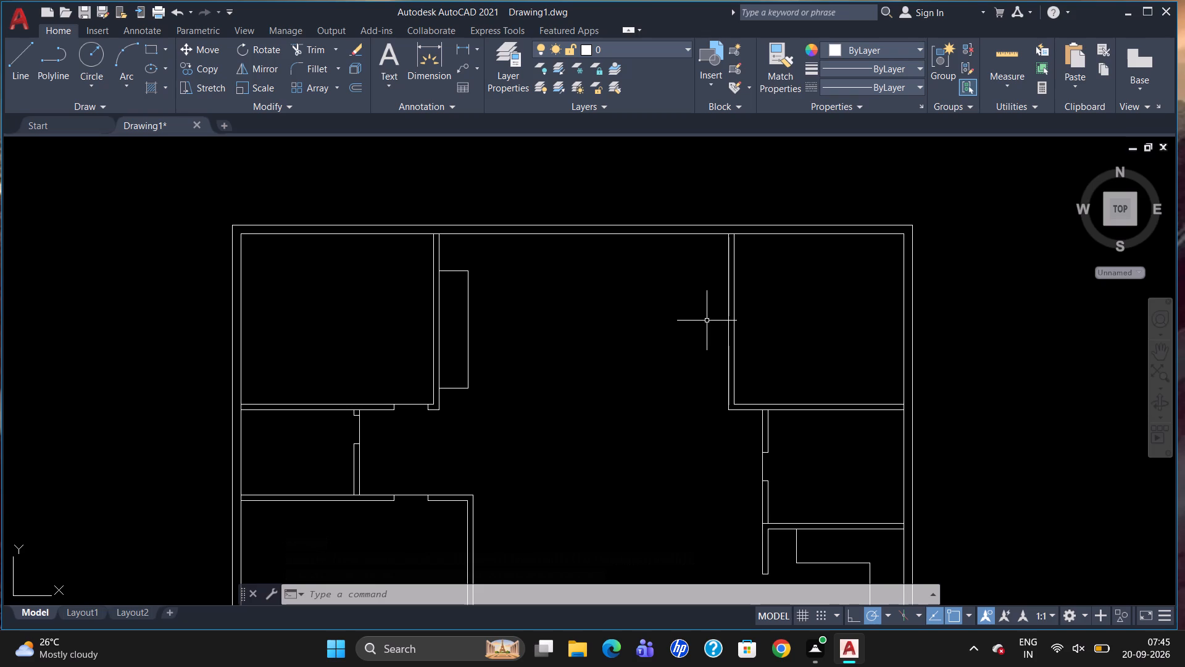
key("l")
key("Return")
type("TK")
key("Return")
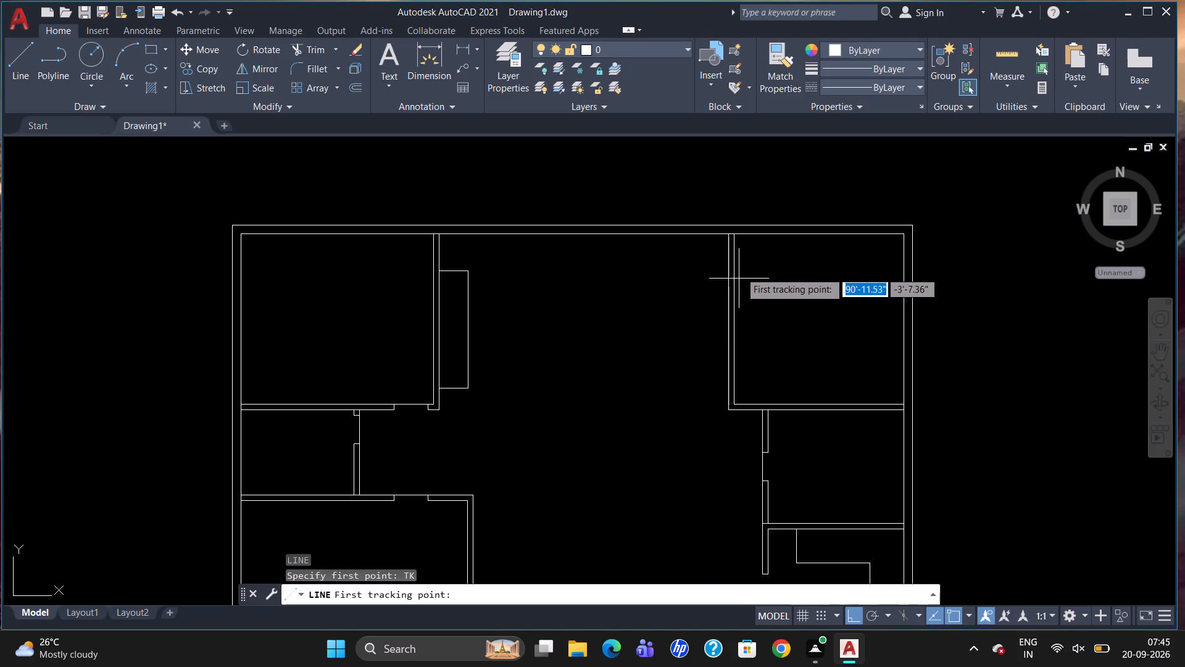
left_click_drag(737, 233, 739, 243)
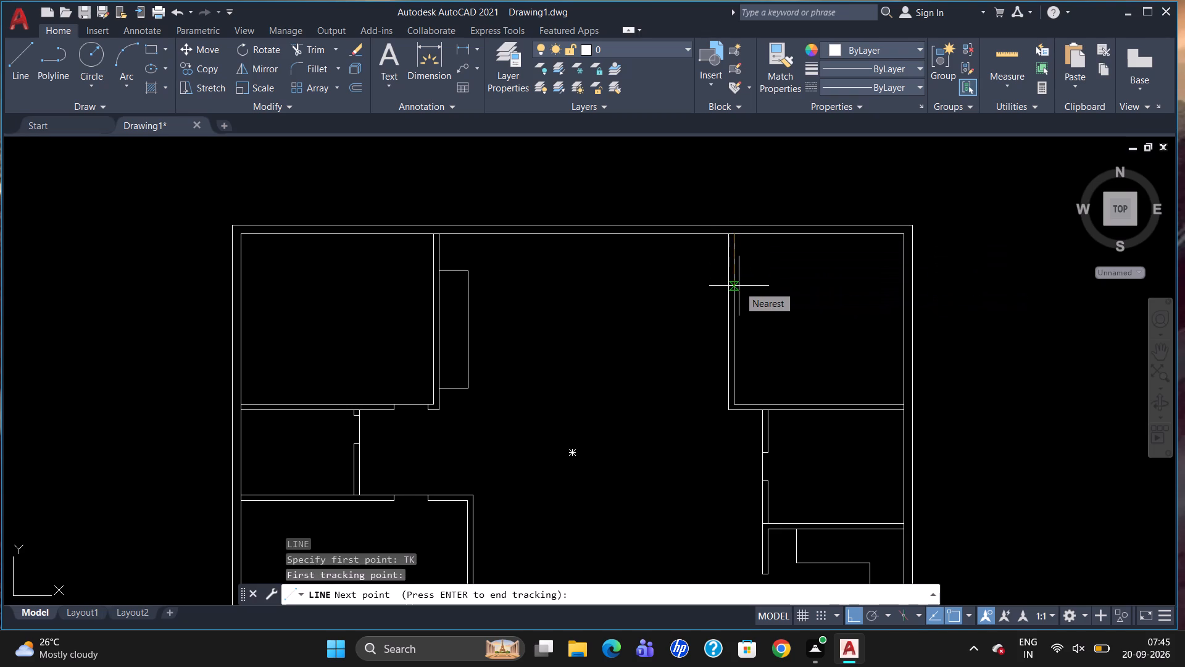
key("6")
key("Return")
key("Return")
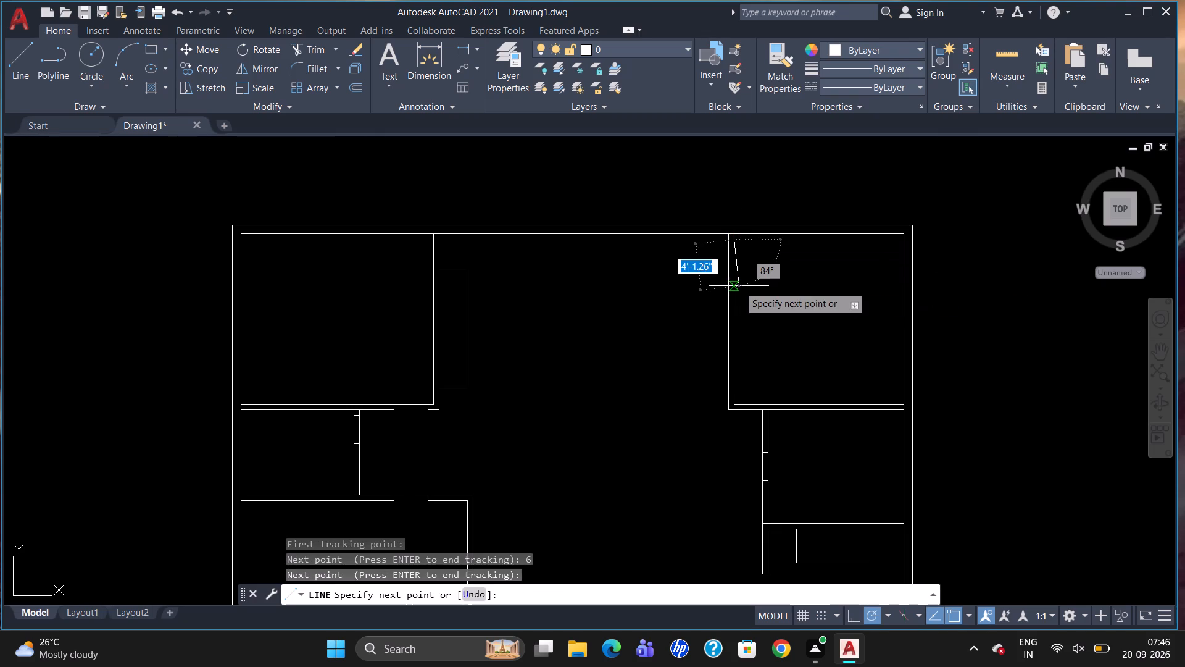
scroll(671, 229, "up", 3)
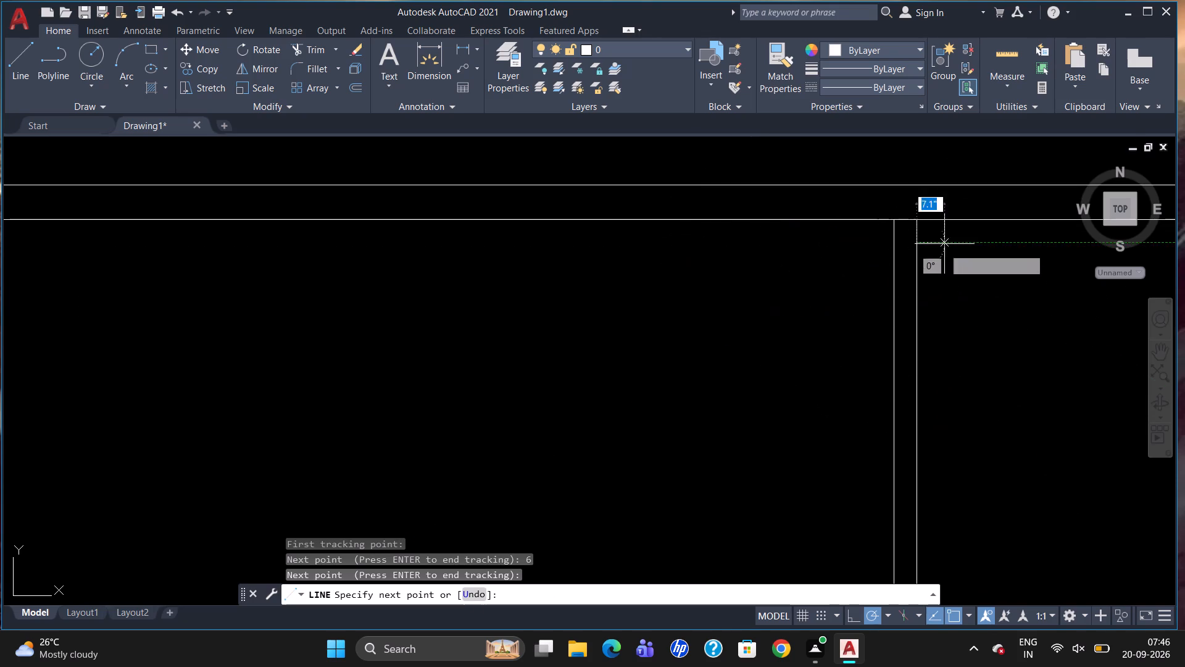
left_click(894, 243)
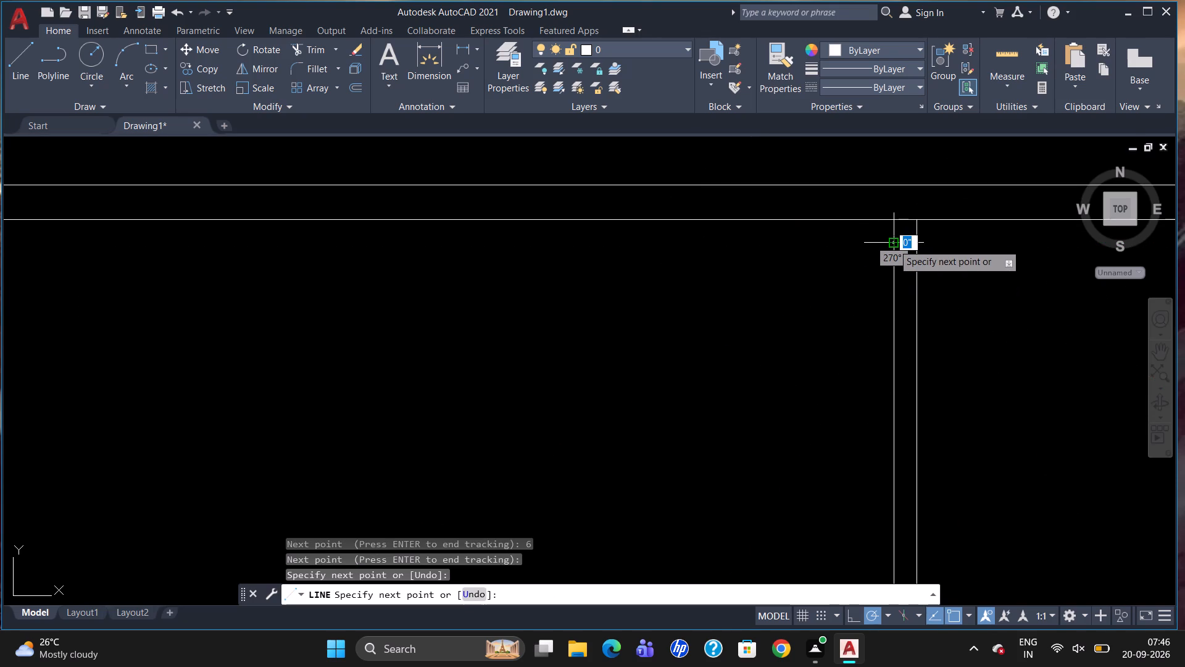
key("Escape")
Offset the northeast room's jamb line 3' to the south as the second door jamb.
key("o")
key("Return")
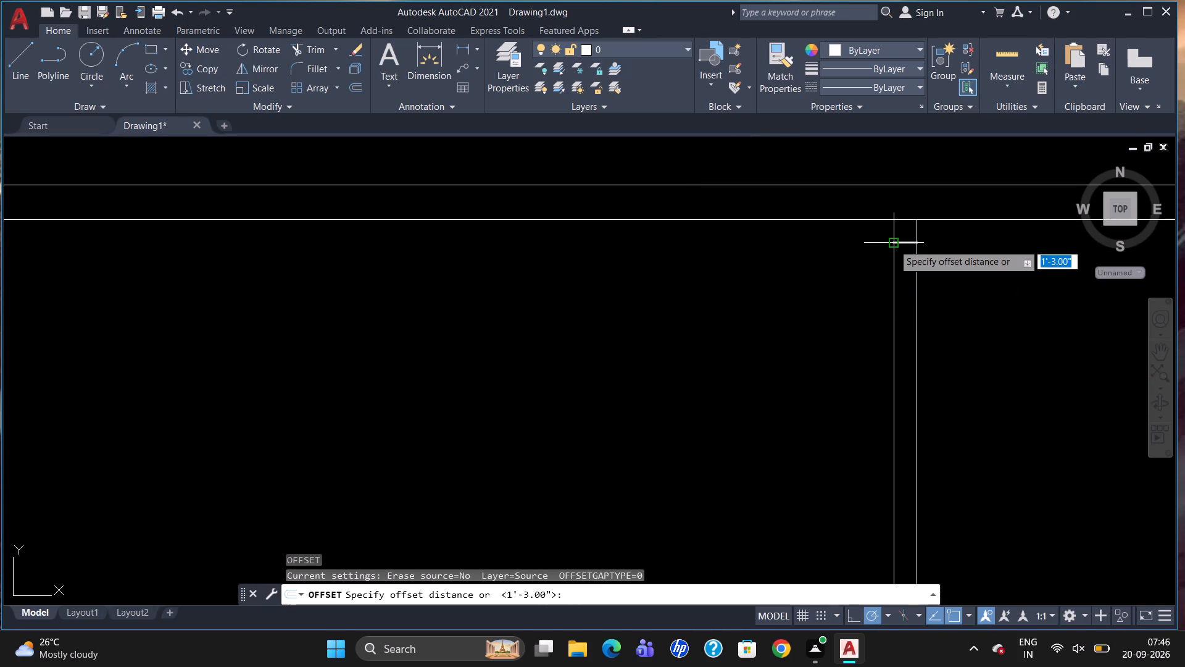
key("4")
key("BackSpace")
type("3'")
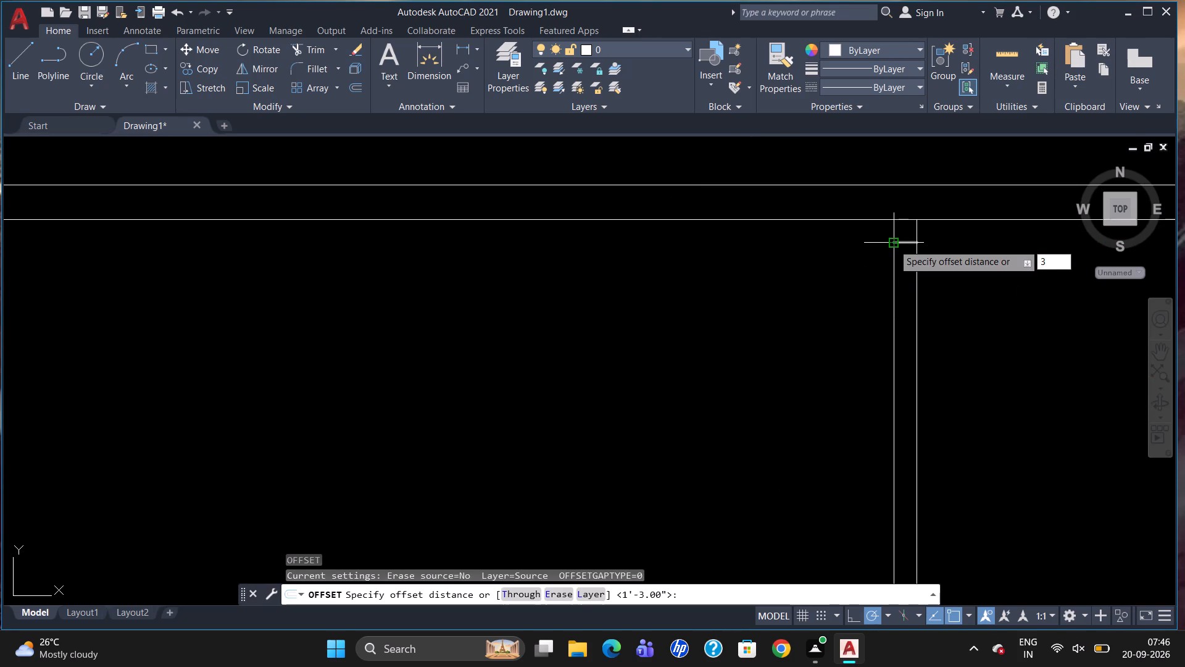
key("Return")
left_click_drag(899, 241, 904, 265)
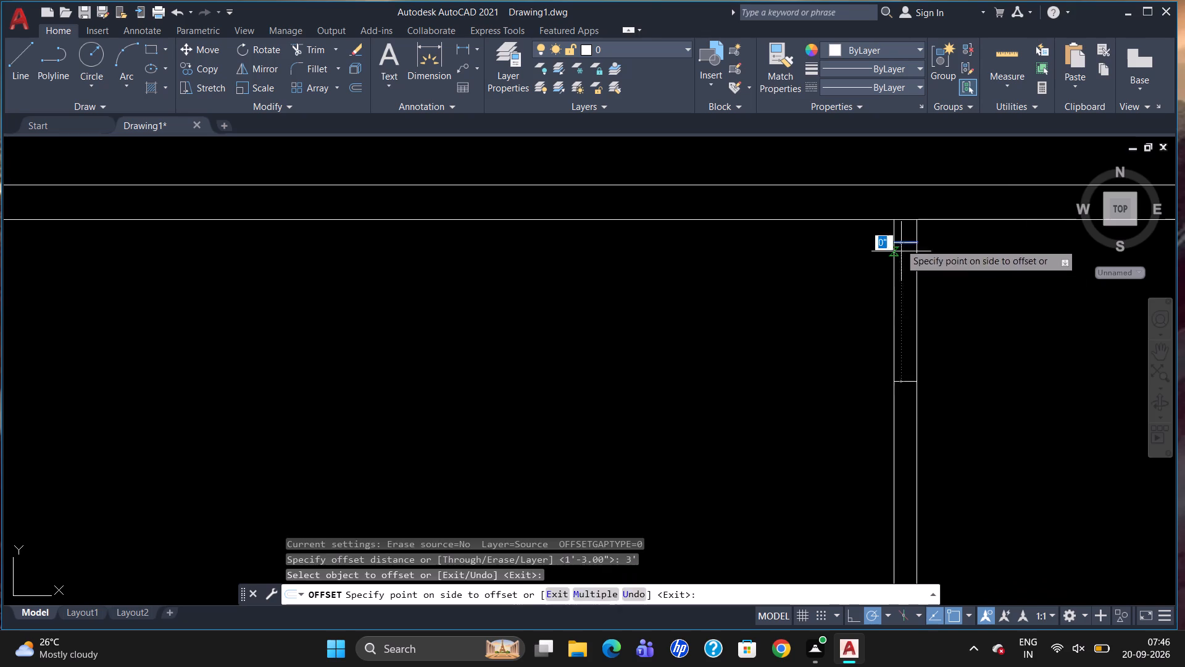
left_click_drag(904, 265, 910, 301)
left_click(916, 387)
scroll(677, 285, "down", 2)
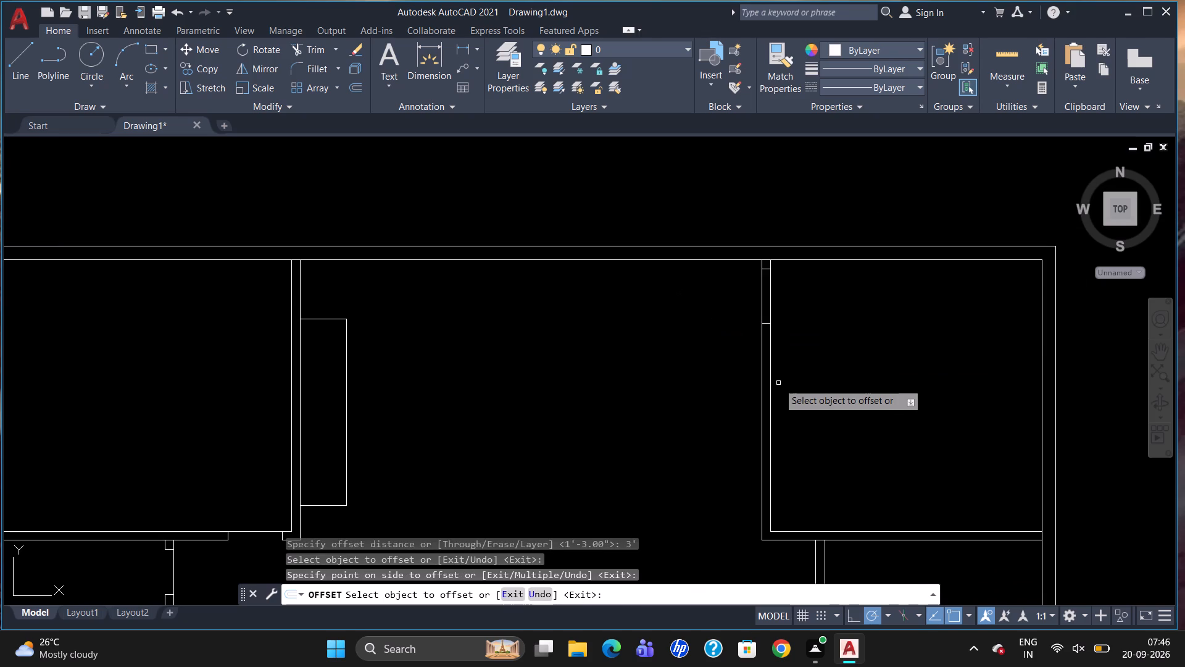
key("Escape")
Trim the east line of the northeast room's west wall between the two jamb lines.
type("TR")
key("Return")
key("Return")
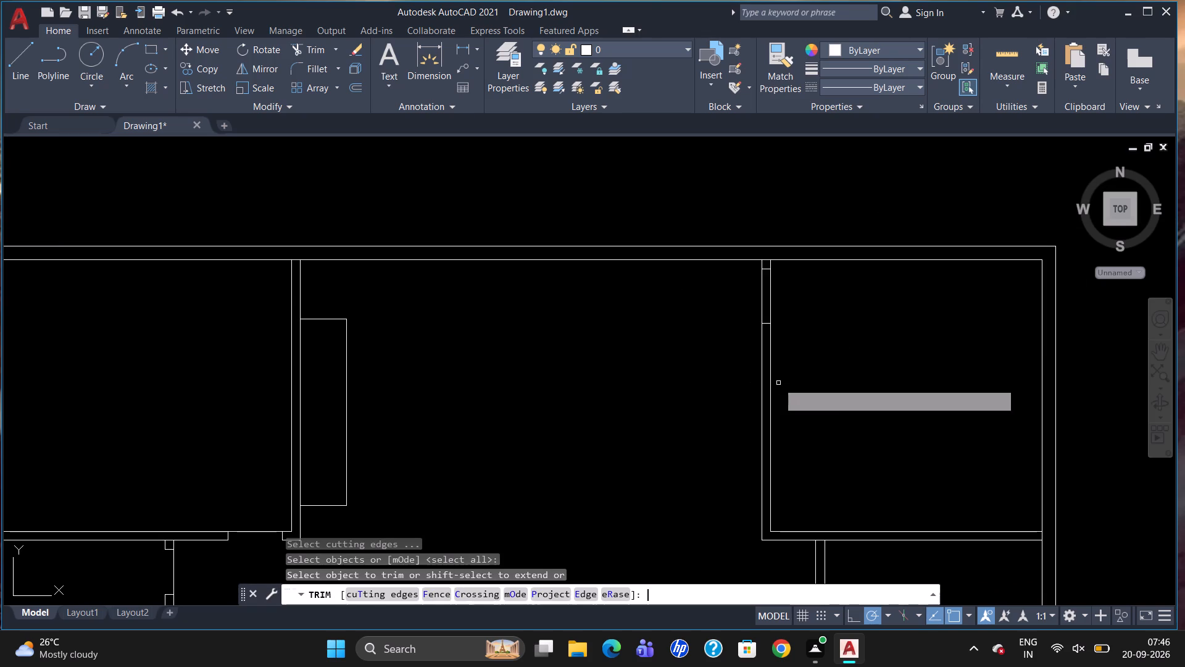
left_click(771, 299)
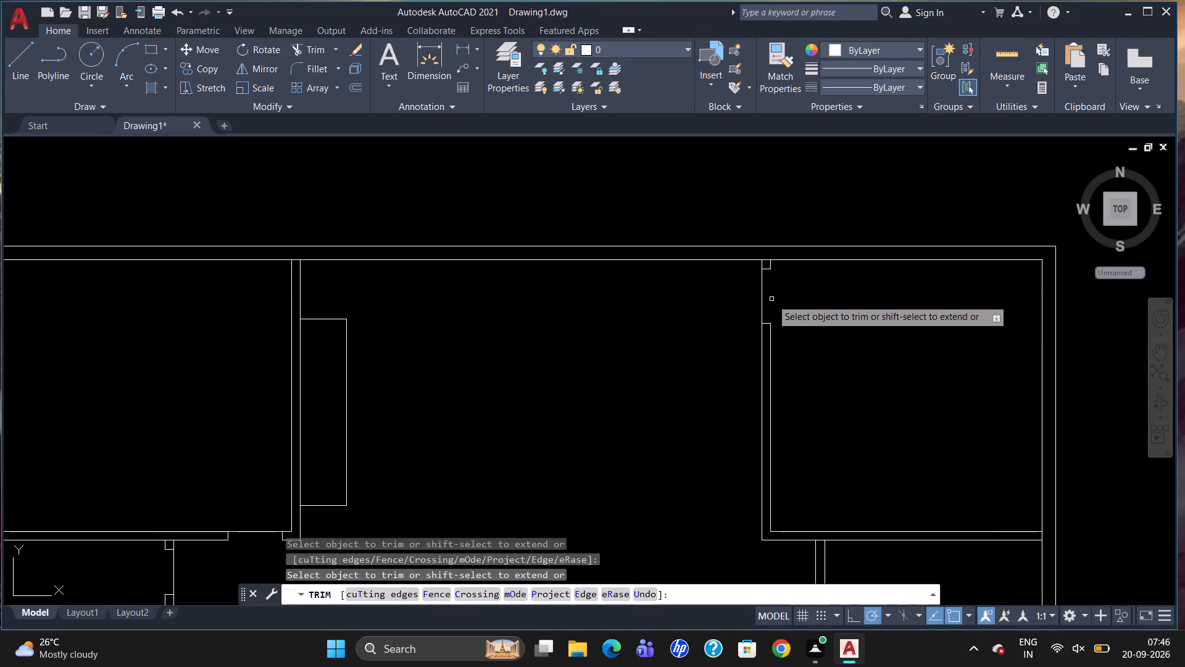
scroll(813, 215, "down", 1)
scroll(858, 356, "down", 1)
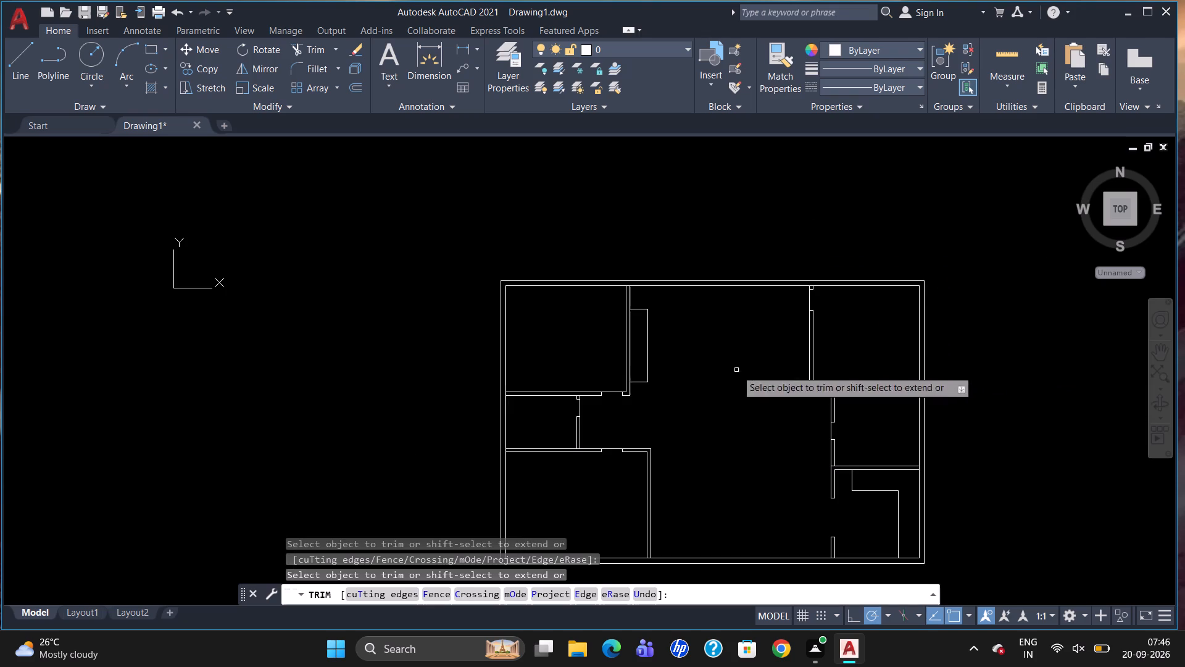
key("Escape")
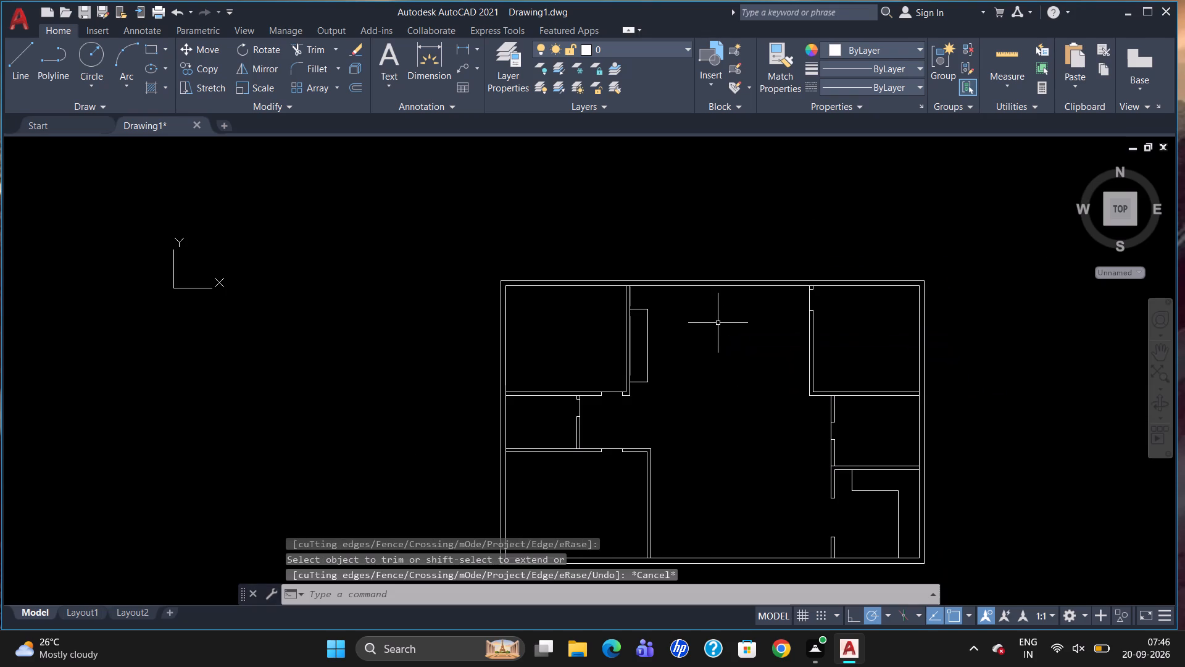
Place a multiline text label reading GB near the middle of the northwest room.
key("t")
key("Return")
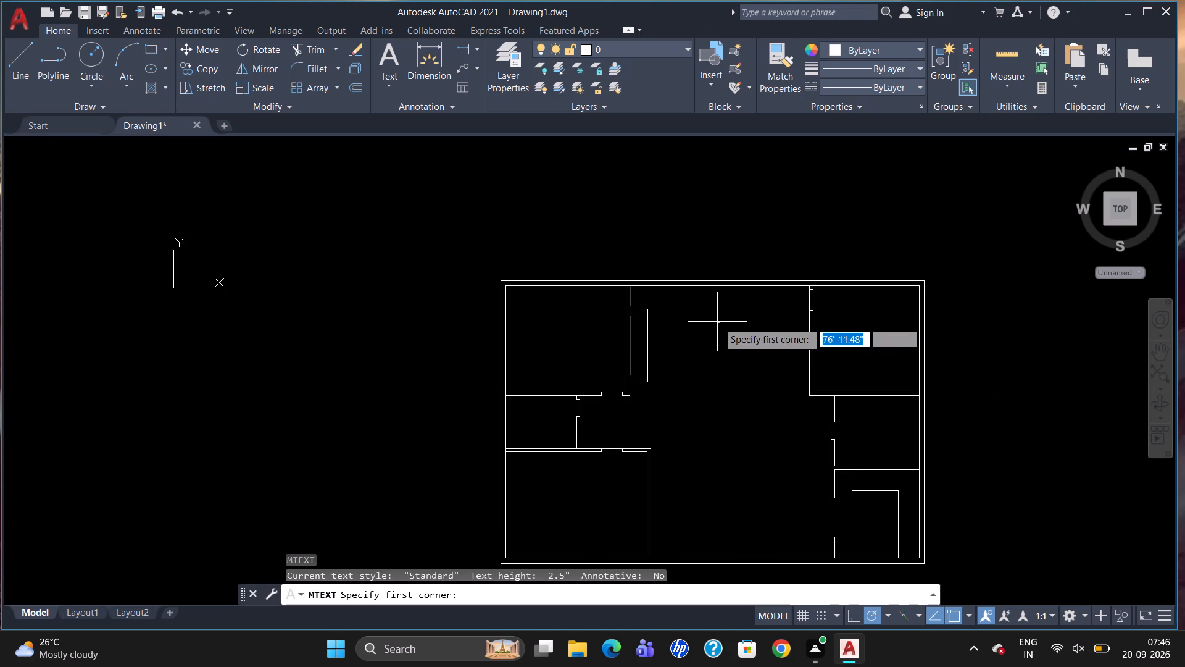
left_click_drag(559, 329, 562, 338)
left_click(579, 349)
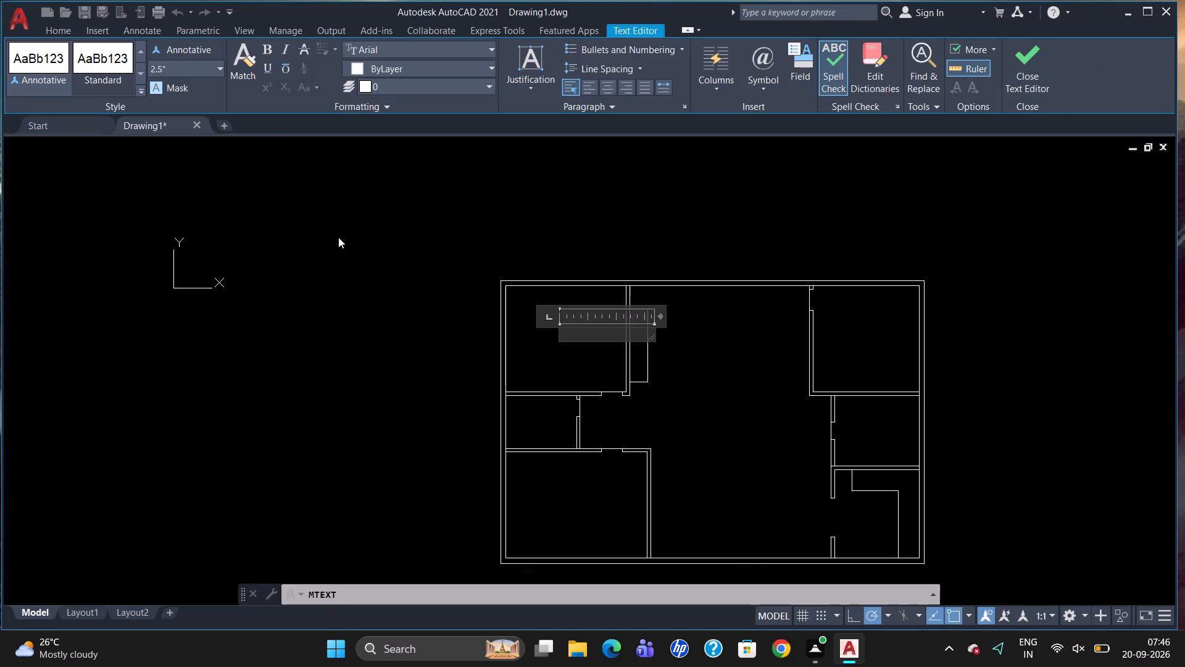
key("g")
key("b")
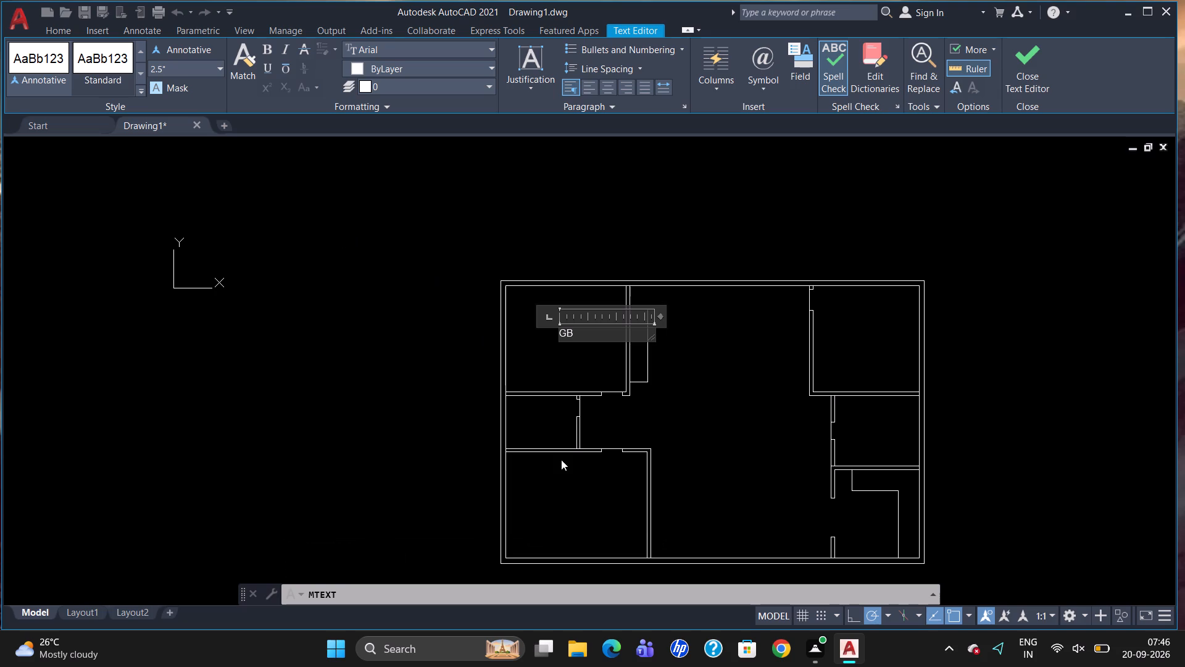
left_click(561, 459)
Set the text height of the northwest room's GB label to 7".
scroll(559, 340, "up", 3)
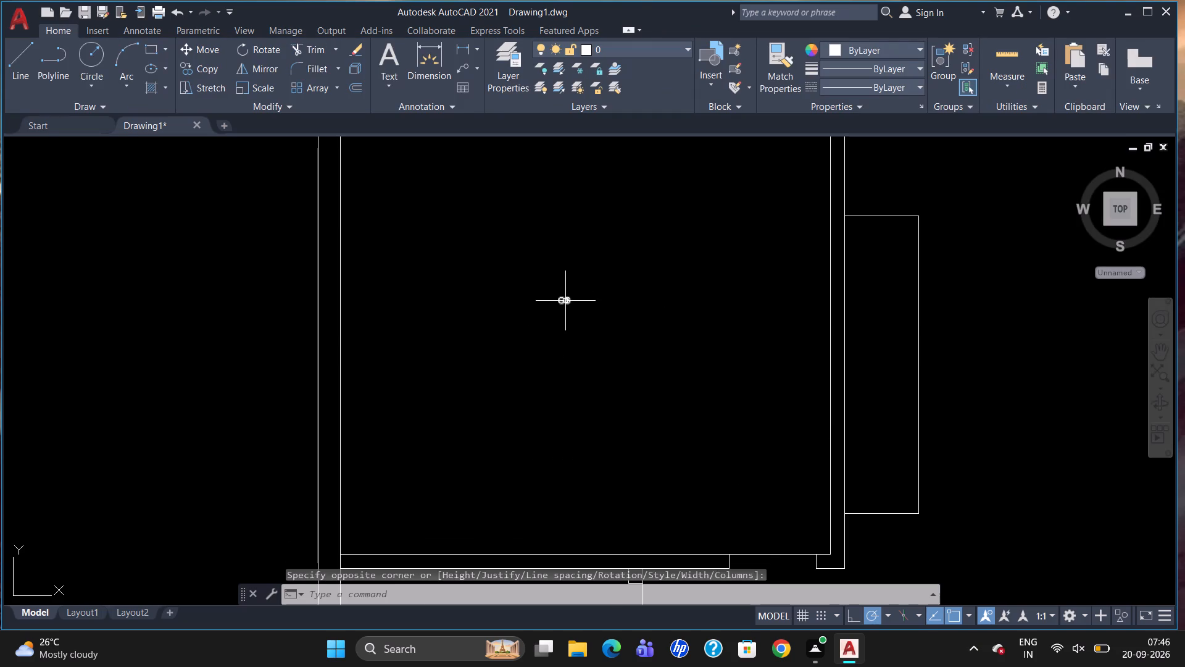
left_click(565, 301)
left_click(570, 303)
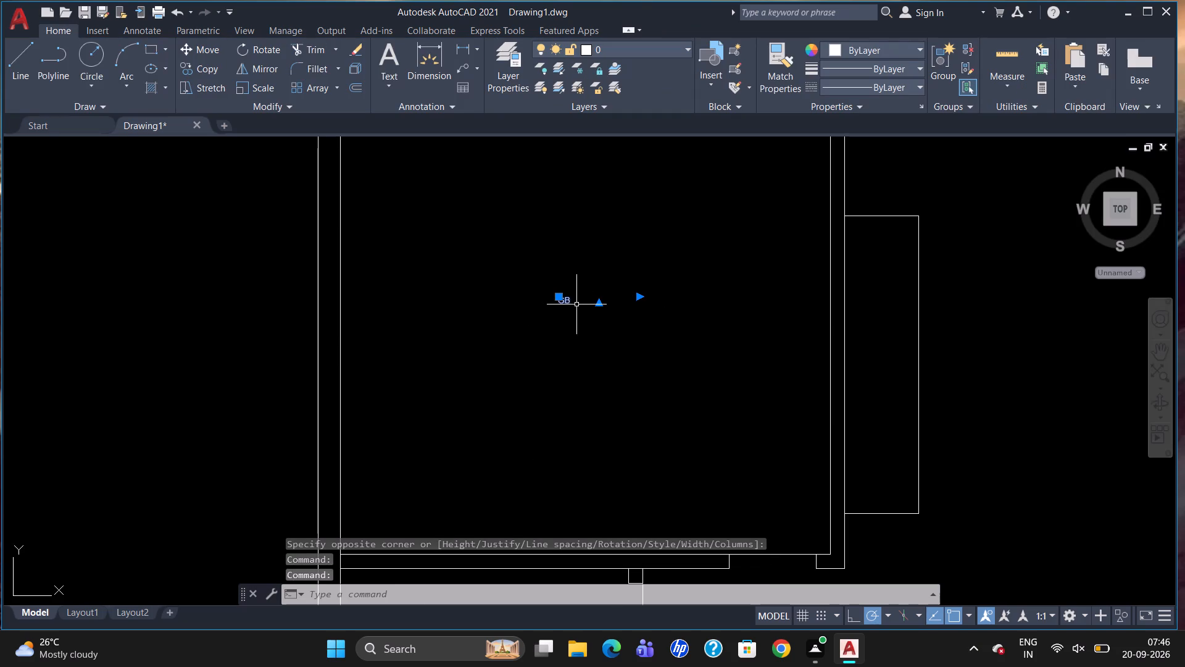
double_click(570, 303)
left_click_drag(574, 301, 525, 308)
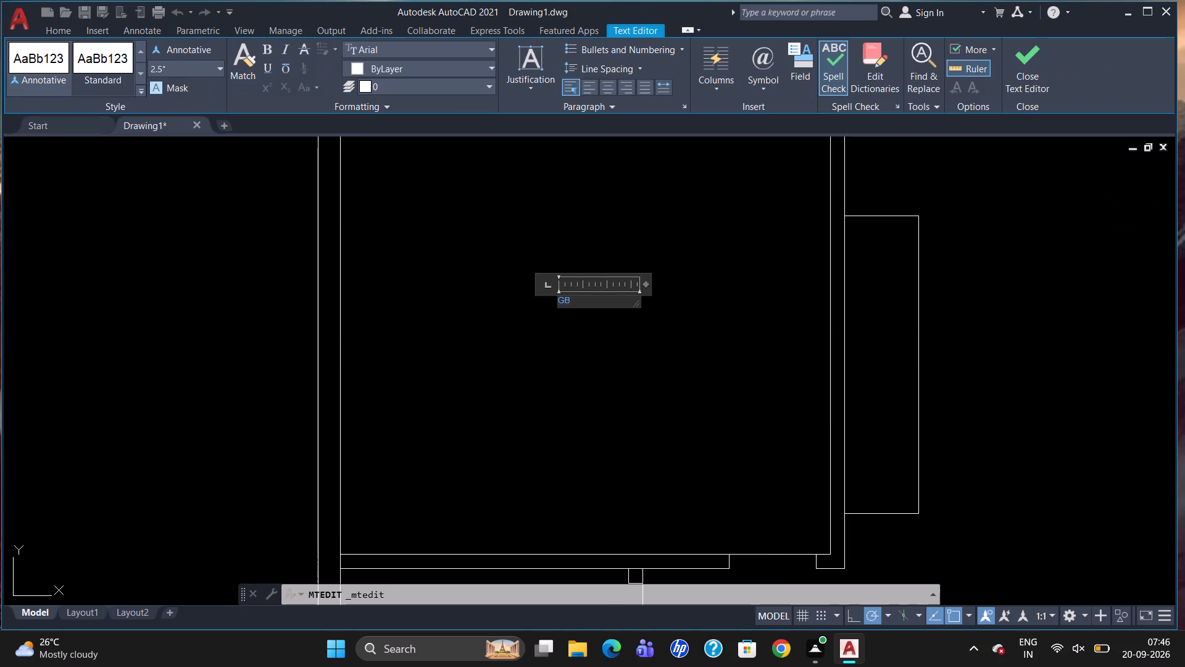
left_click_drag(525, 308, 524, 308)
left_click(202, 62)
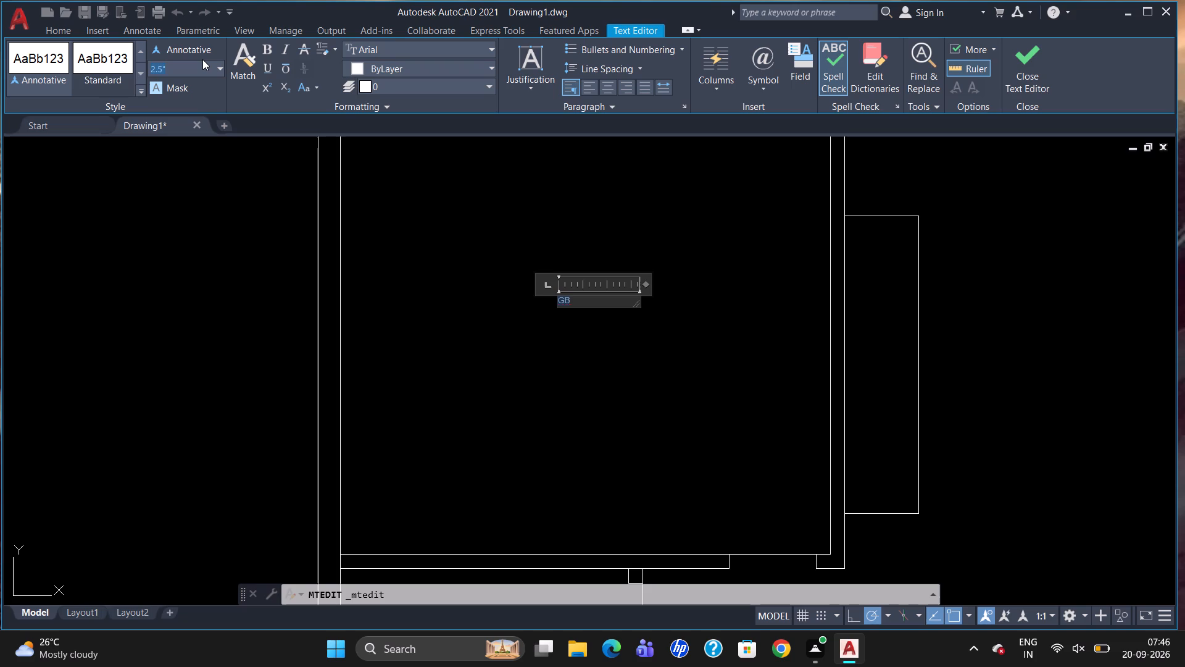
key("BackSpace")
key("7")
key("Return")
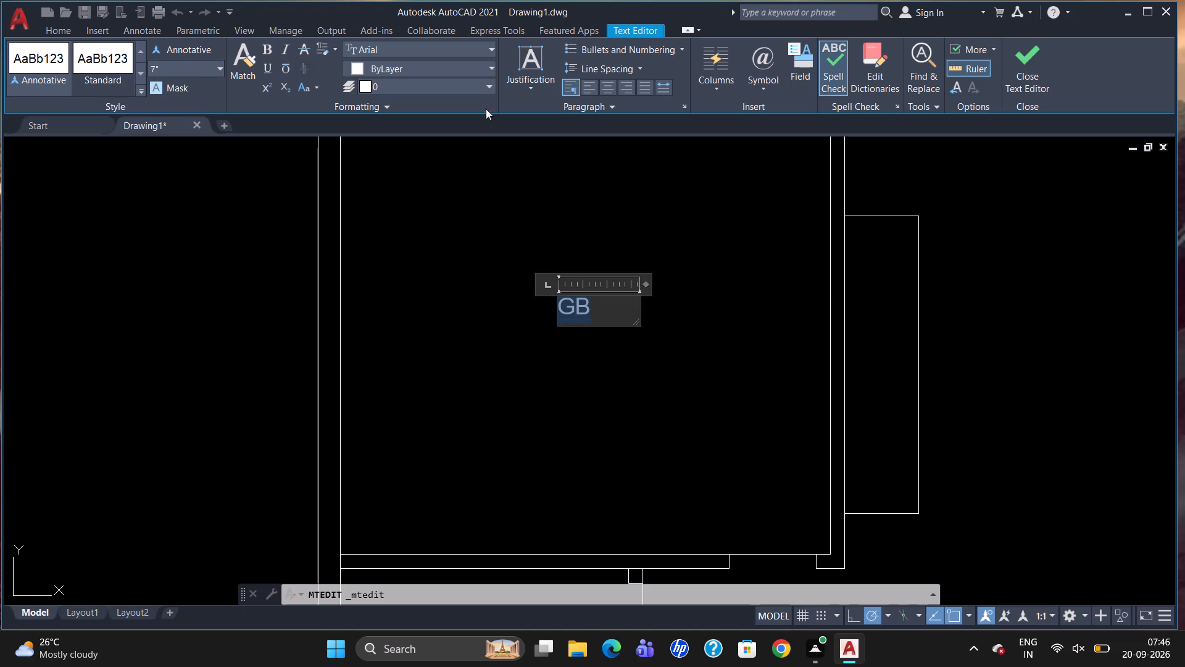
left_click(564, 263)
Copy the northwest room's GB label into the small west room and the southwest room.
scroll(564, 260, "down", 3)
scroll(572, 272, "up", 2)
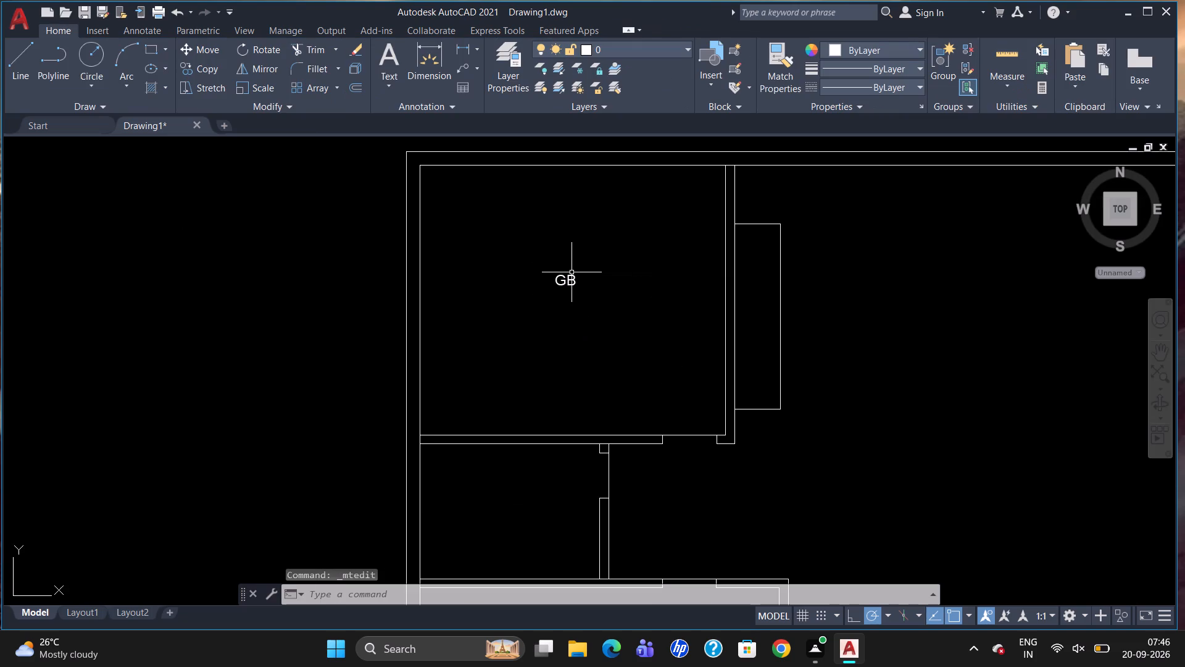
left_click(570, 283)
type("CO")
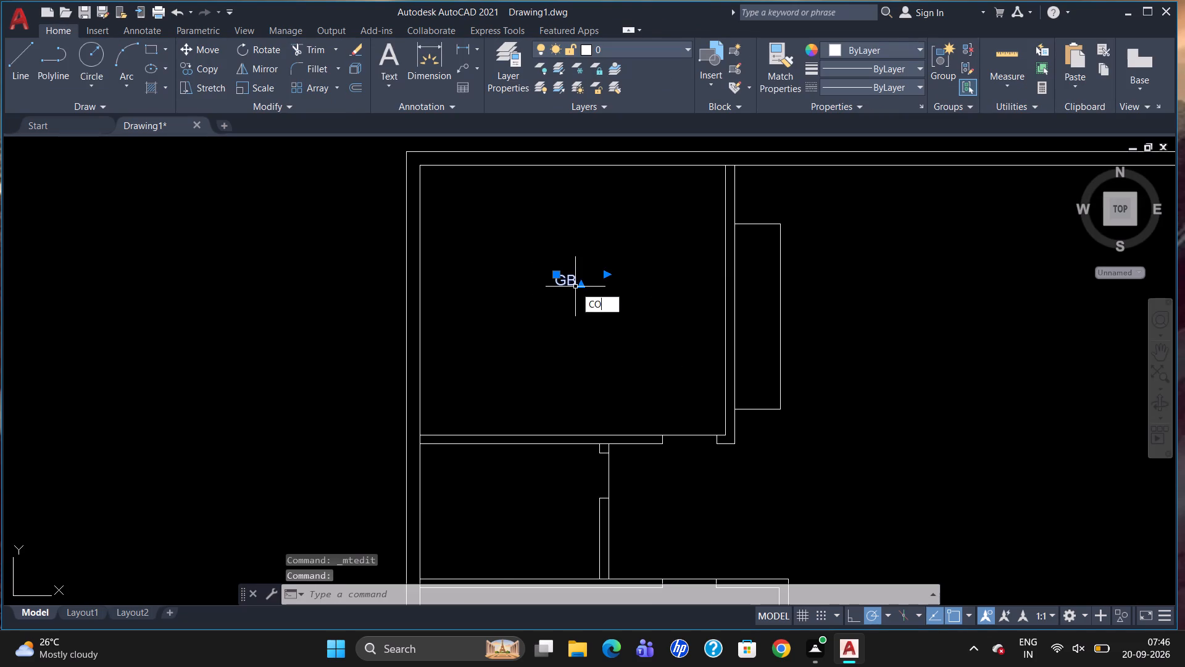
key("Return")
left_click(575, 287)
scroll(470, 395, "down", 1)
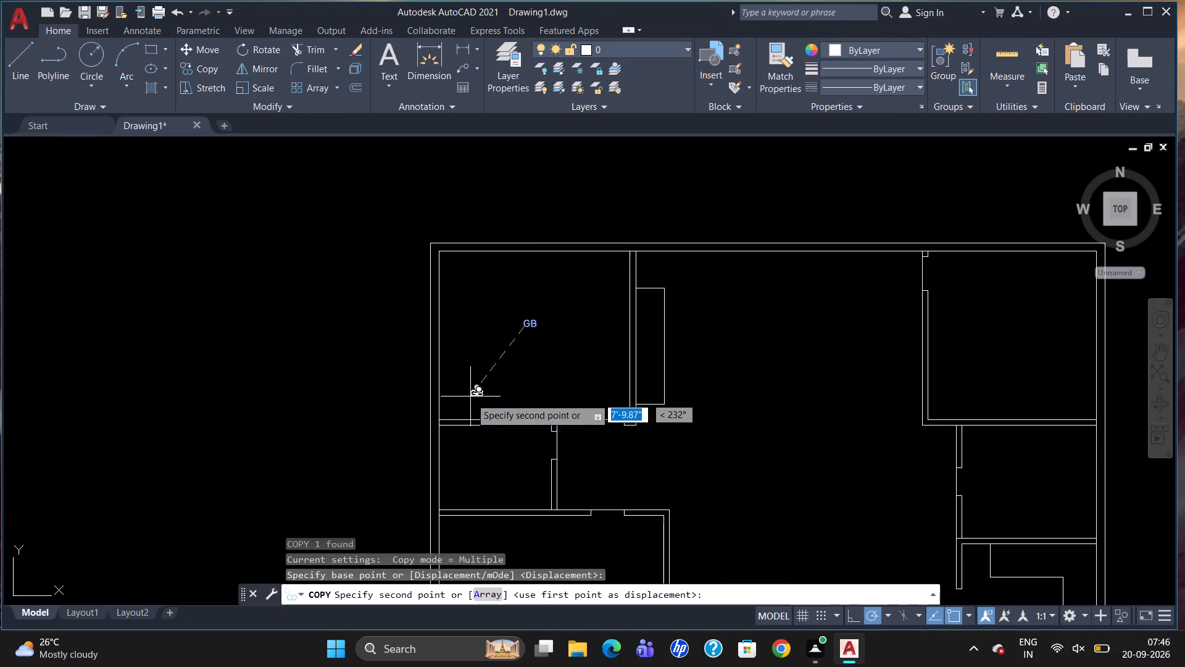
scroll(491, 440, "up", 2)
left_click(499, 480)
scroll(614, 342, "down", 2)
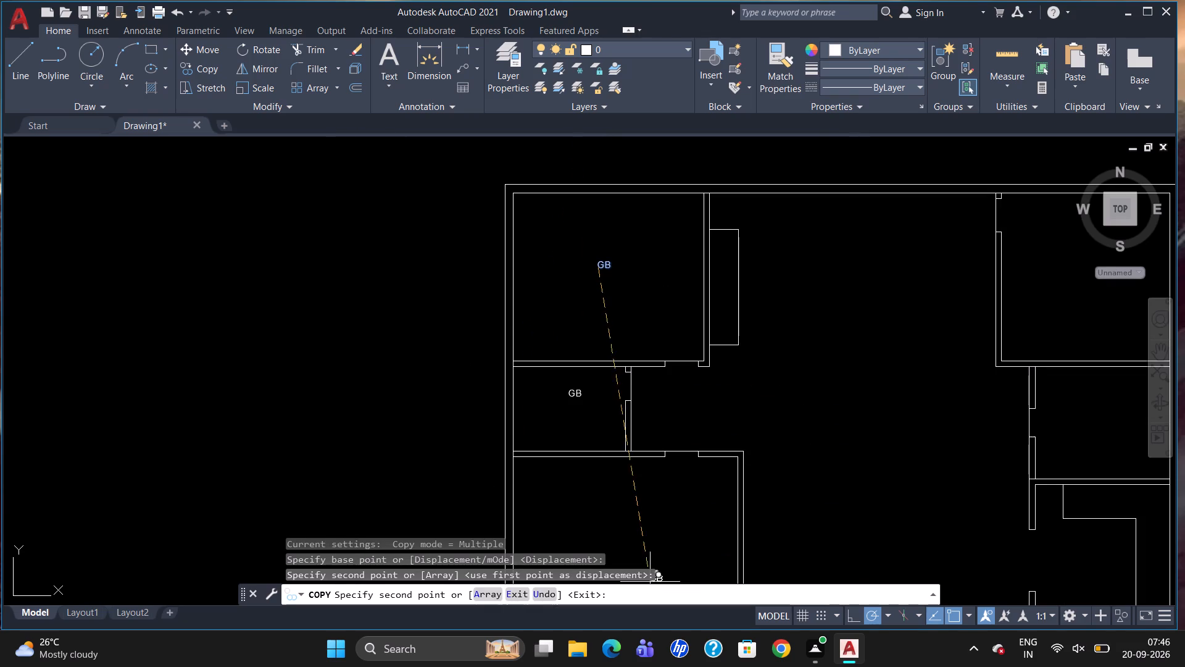
left_click(623, 531)
Place further GB label copies in the north and south parts of the central hall and in the three east rooms.
scroll(544, 454, "down", 2)
scroll(728, 387, "up", 3)
left_click(559, 361)
scroll(603, 322, "down", 2)
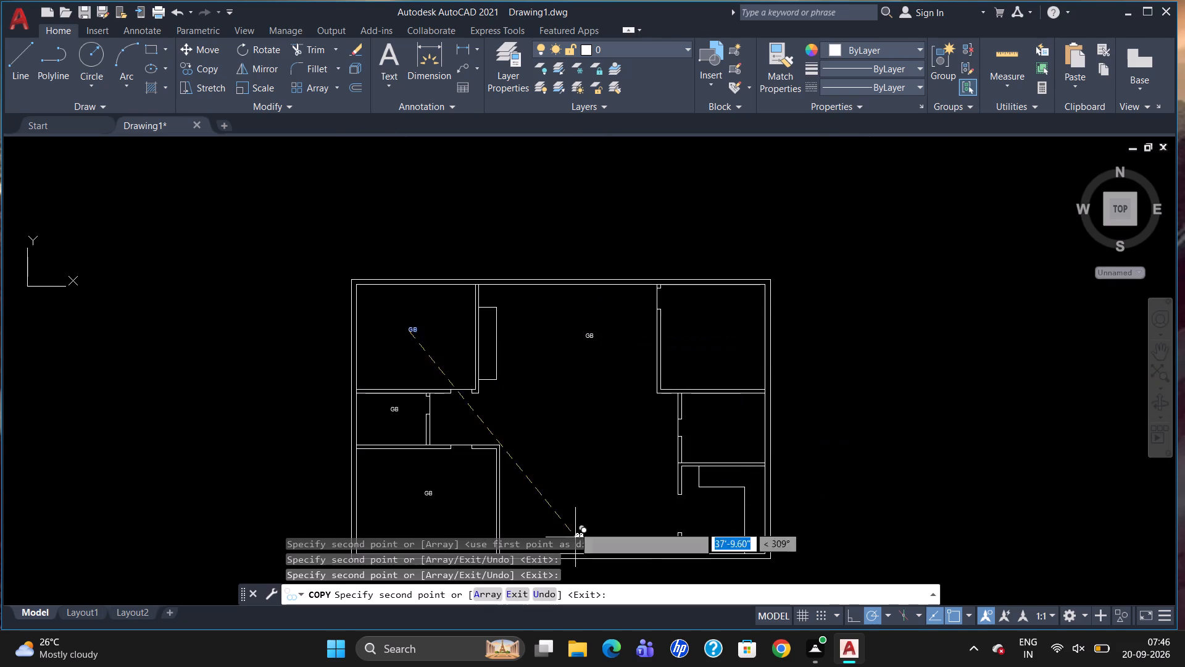
left_click(596, 505)
left_click(721, 426)
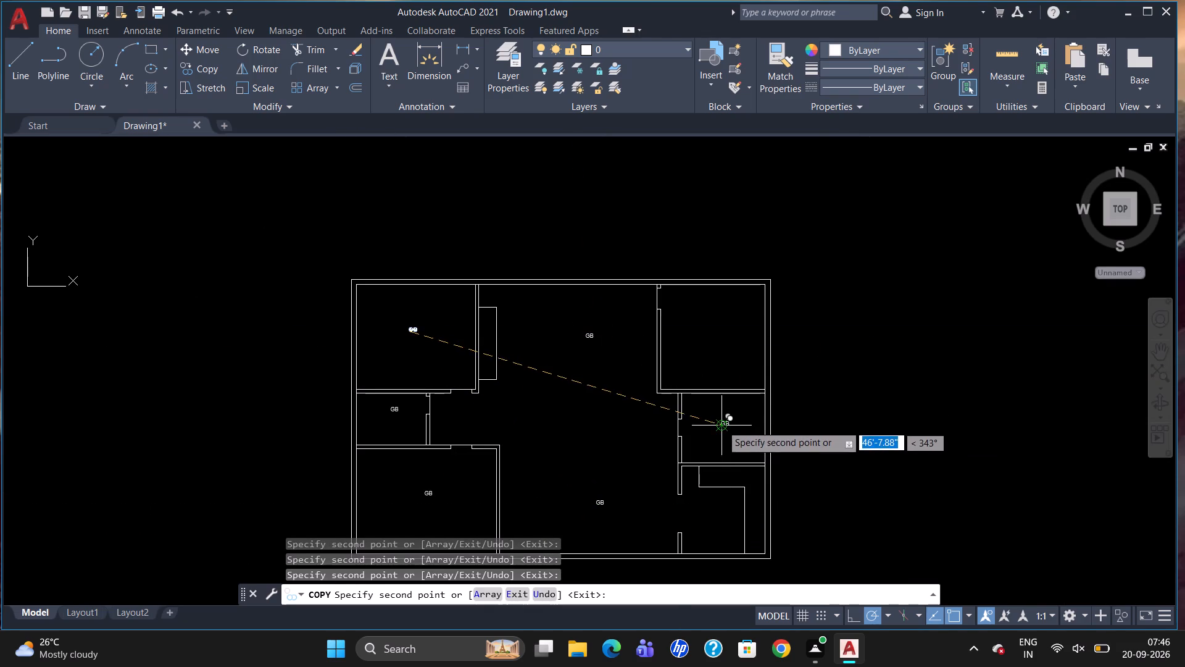
left_click(709, 345)
left_click(712, 524)
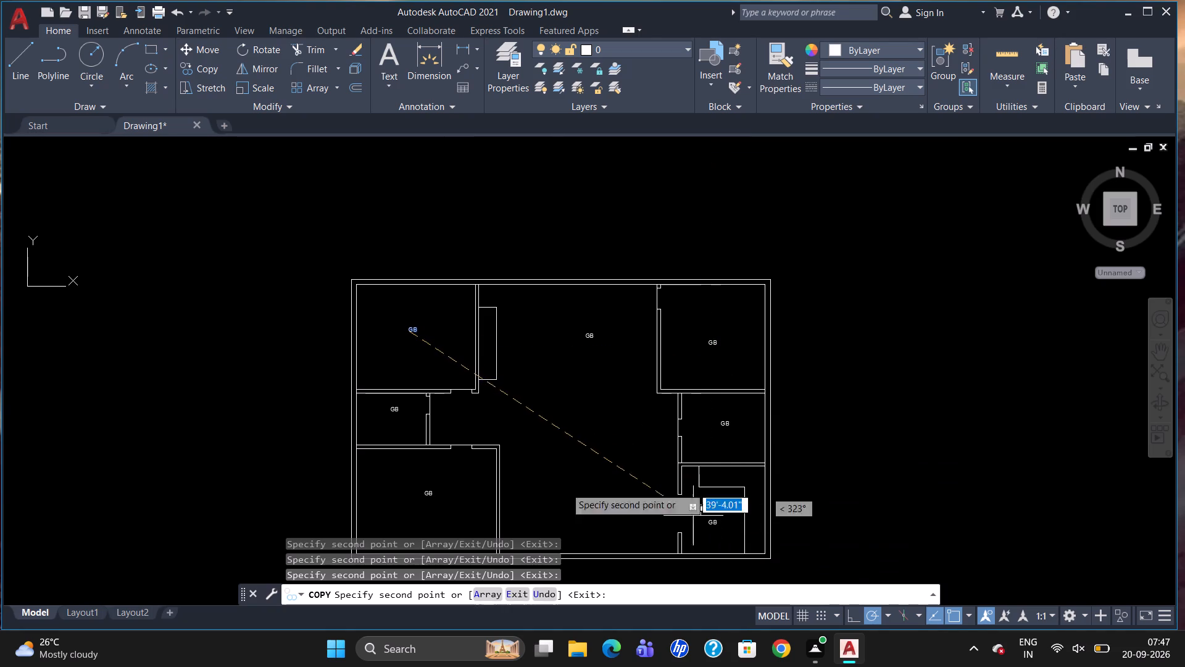
key("Escape")
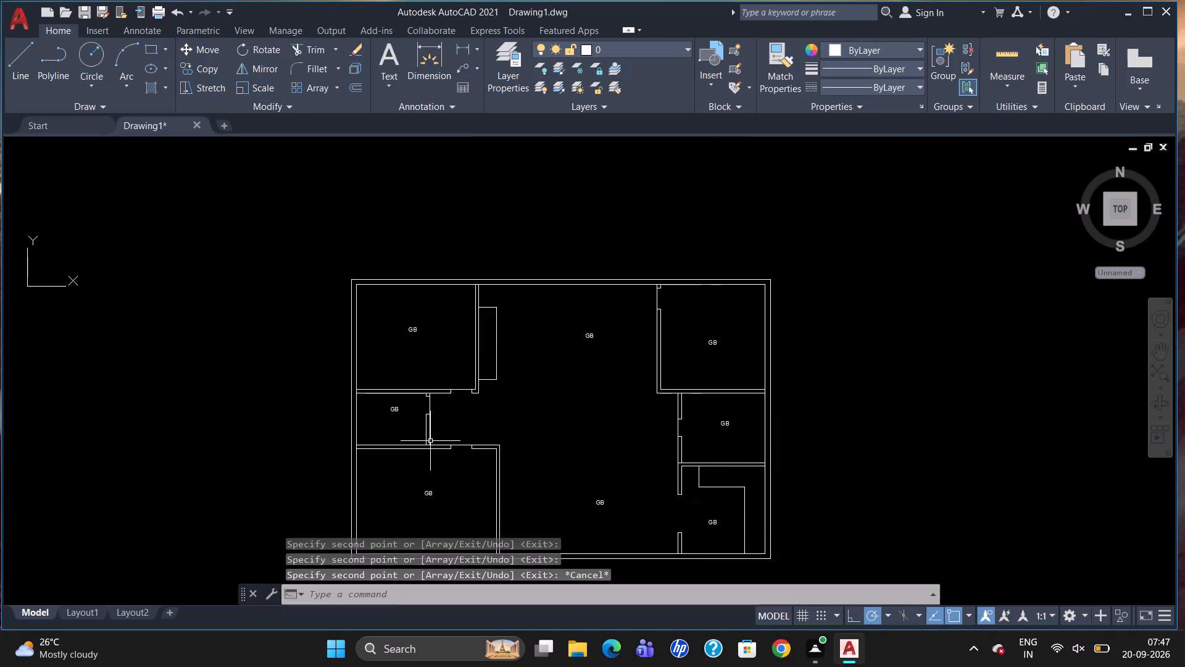
Change the small west room's label text to CT.
scroll(388, 416, "up", 1)
double_click(397, 408)
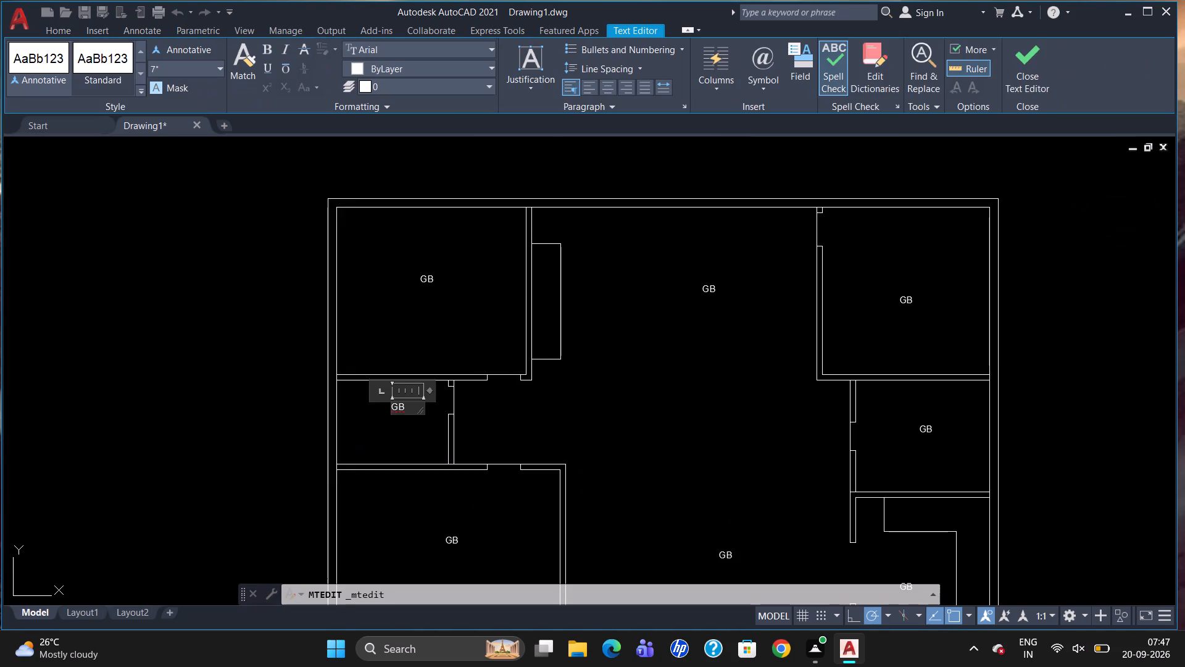
left_click_drag(407, 405, 389, 417)
key("BackSpace")
type("CY")
key("BackSpace")
key("t")
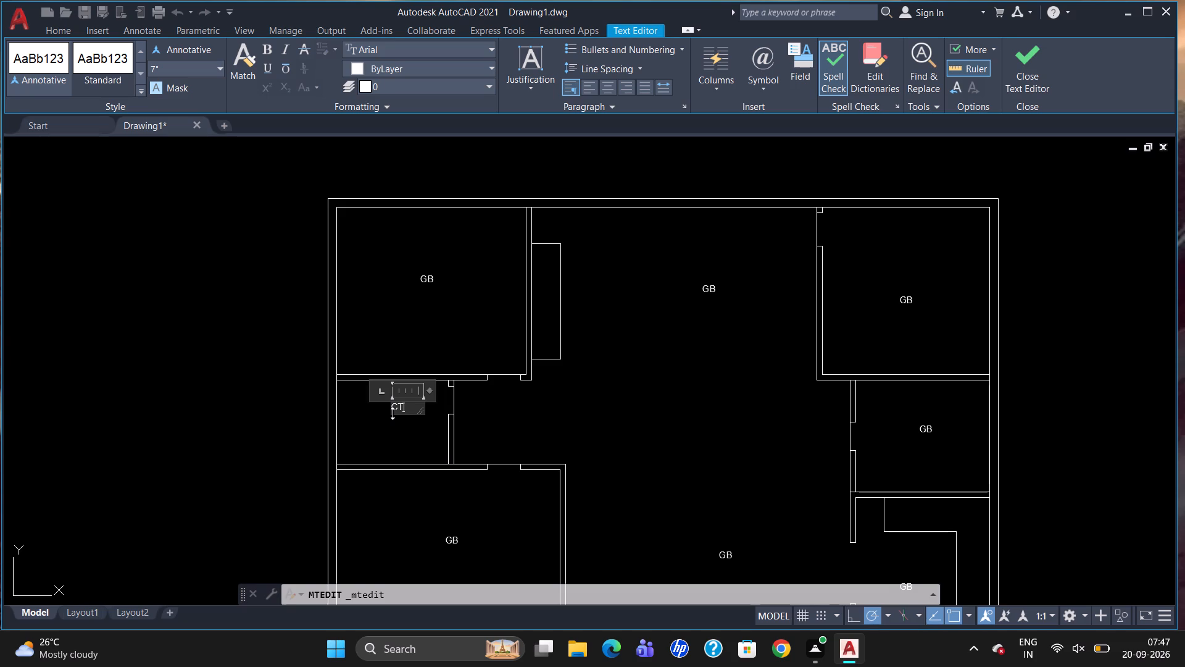
Change the southwest room's label text to MB.
scroll(408, 361, "down", 1)
scroll(436, 511, "up", 1)
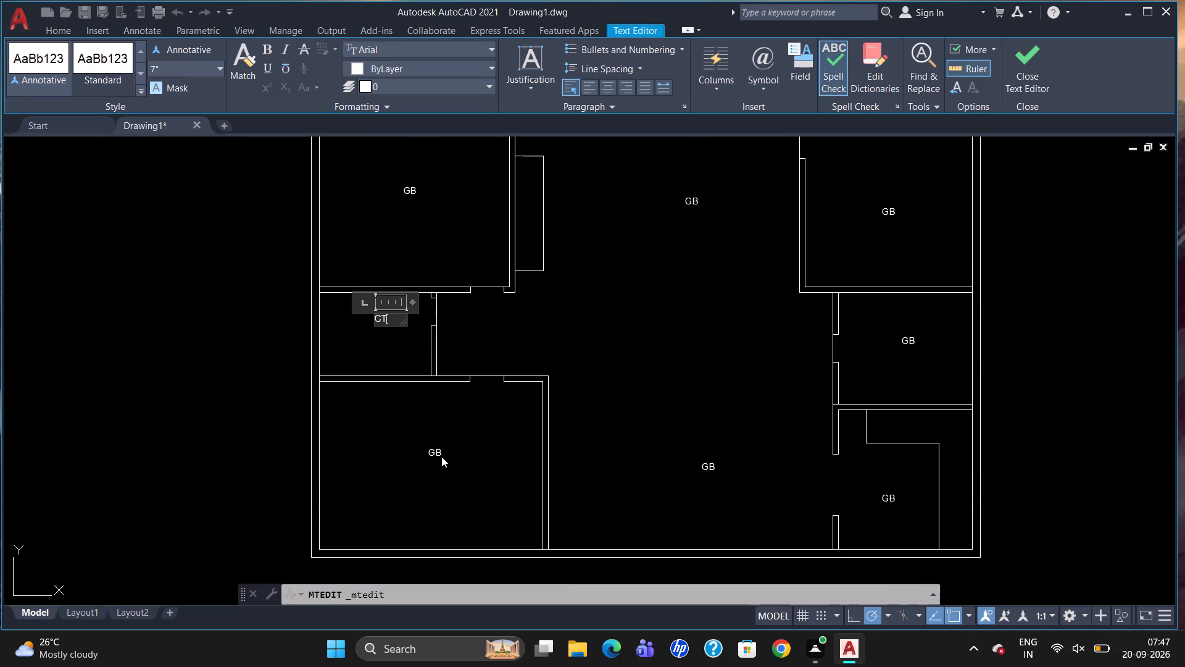
left_click(441, 454)
double_click(441, 453)
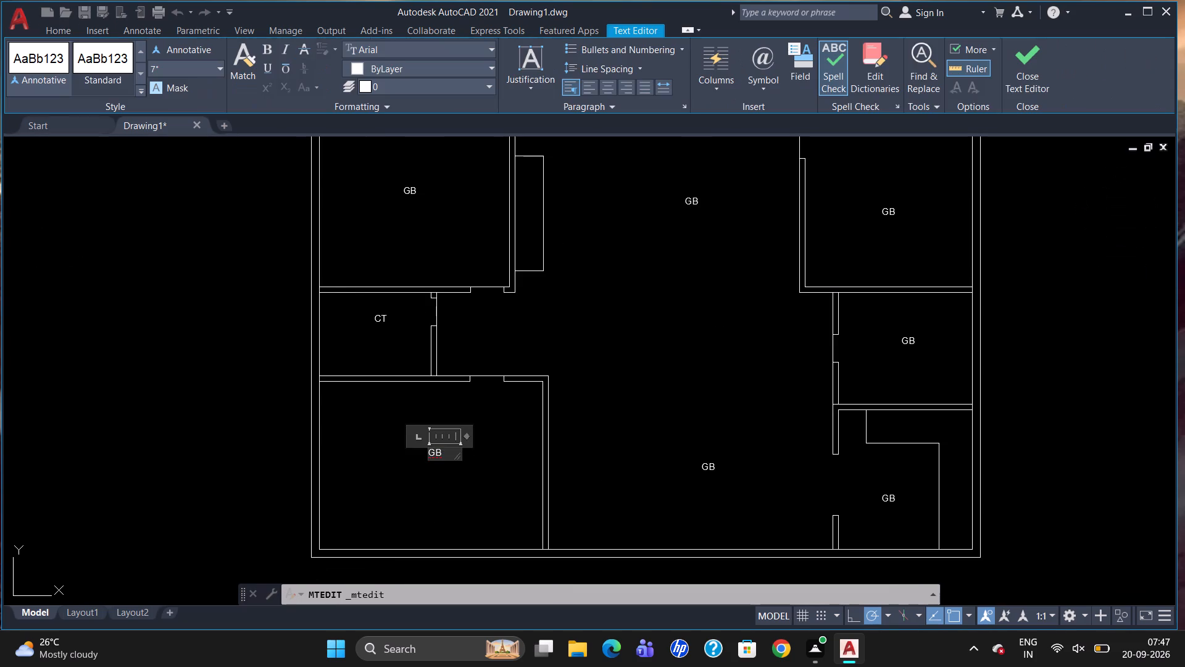
left_click_drag(441, 451, 396, 470)
key("Delete")
type("MB")
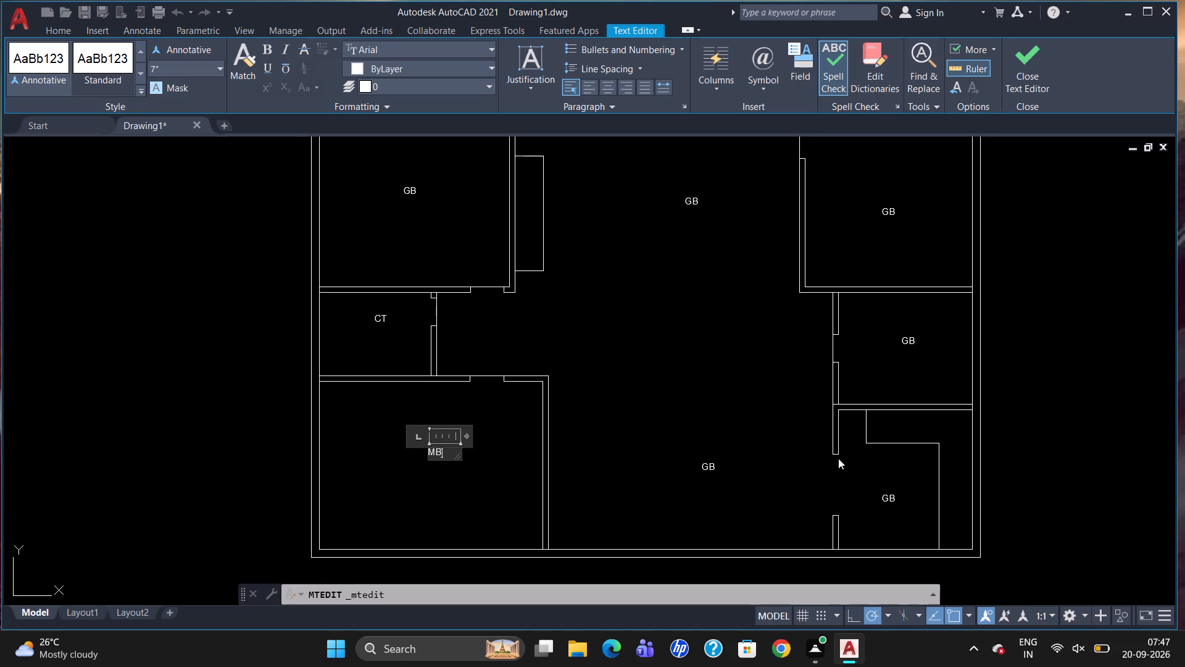
left_click(839, 458)
Change the label in the south part of the central hall to DIN.
double_click(711, 464)
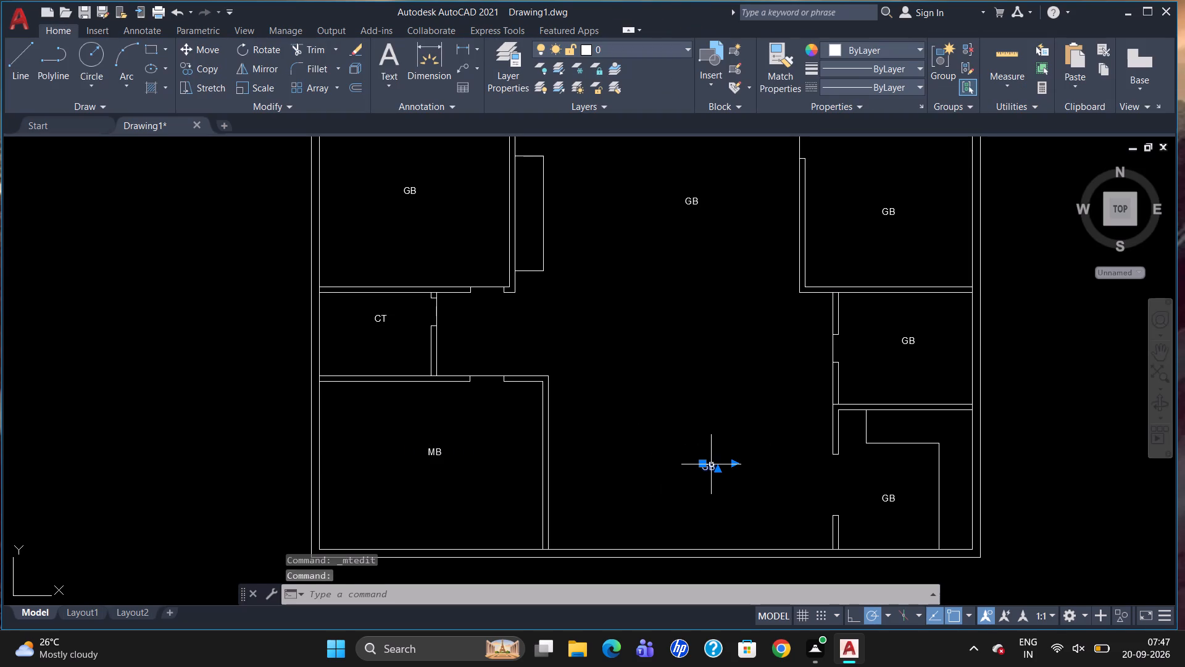
left_click_drag(720, 466, 667, 464)
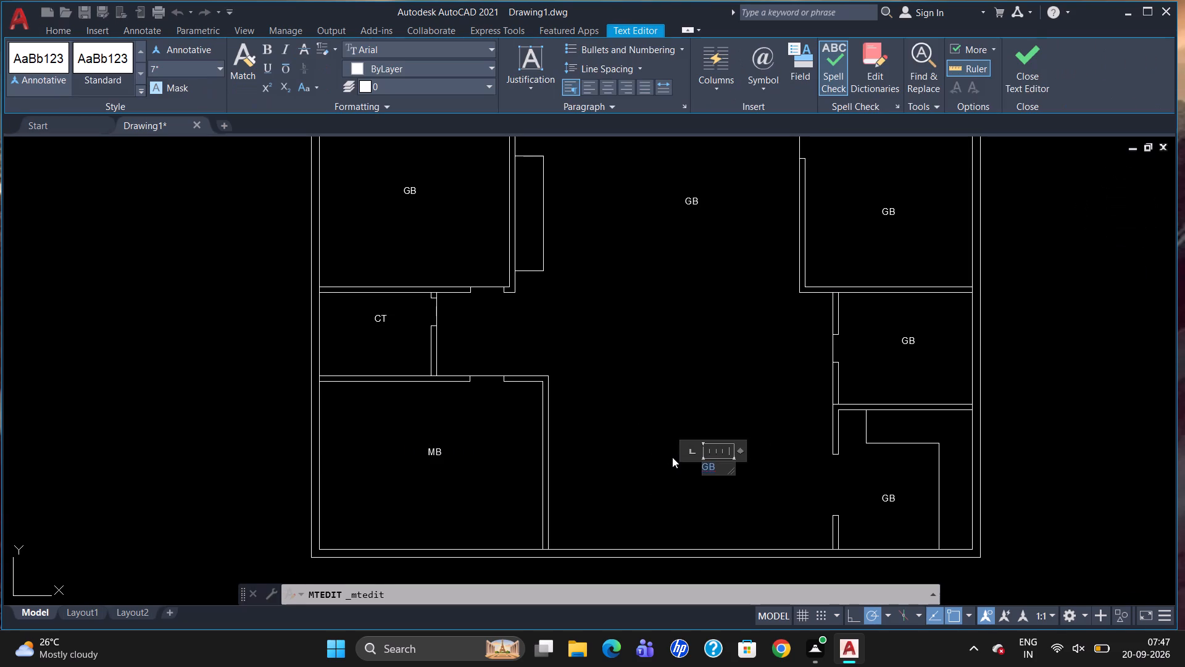
key("Delete")
key("d")
type("IN")
left_click(749, 275)
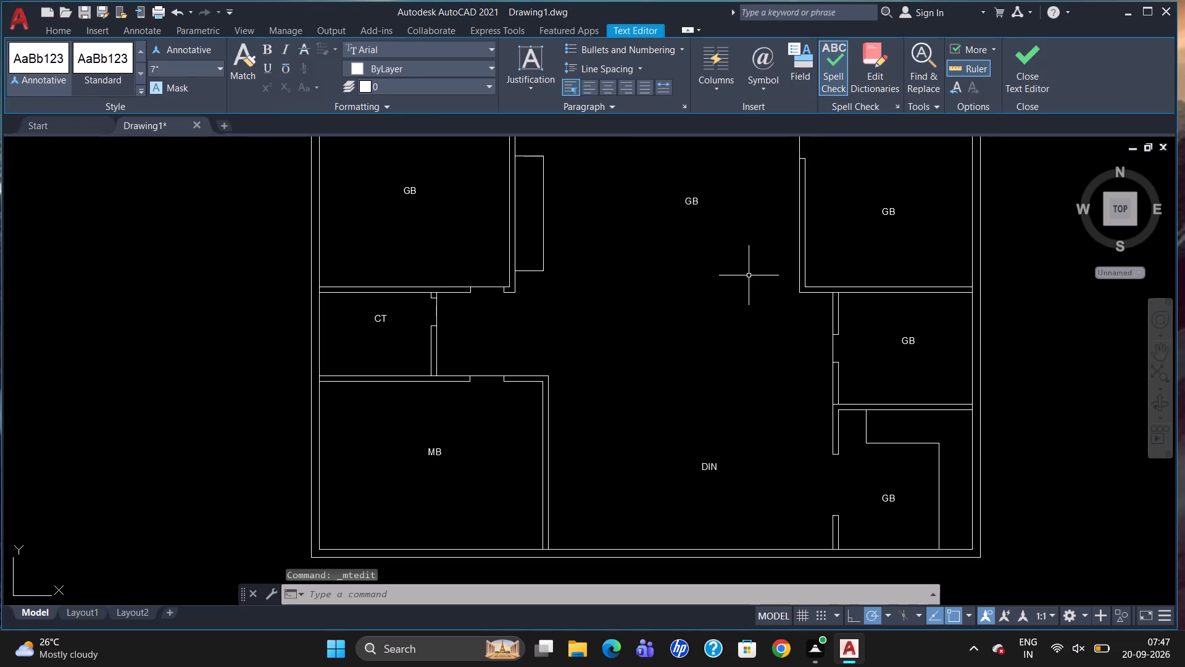
Change the label in the north part of the central hall to LIV.
double_click(687, 201)
left_click_drag(702, 203, 661, 210)
key("BackSpace")
type("LI")
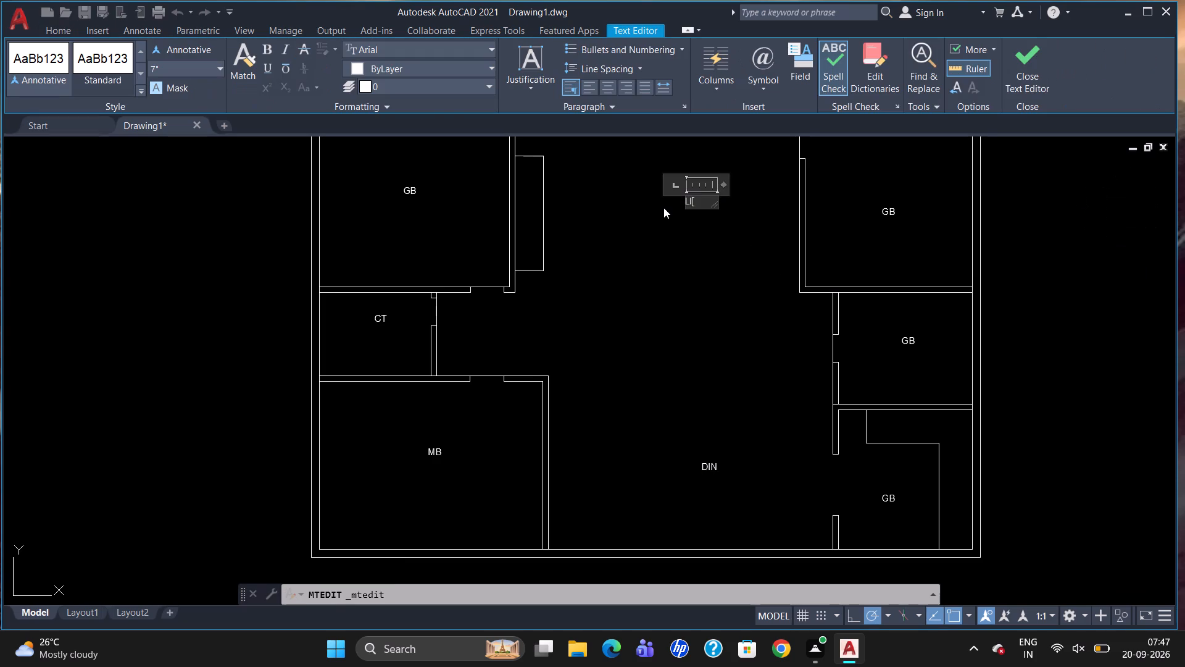
key("v")
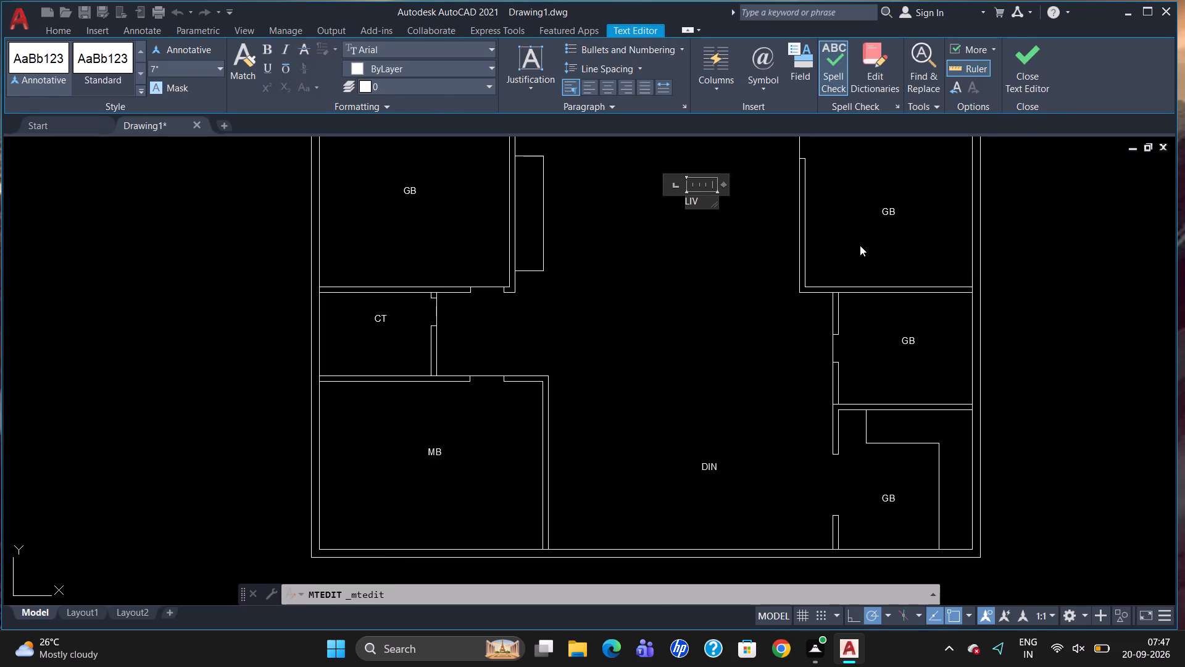
left_click(860, 245)
Change the northeast room's label text to CB.
scroll(881, 215, "up", 1)
double_click(887, 212)
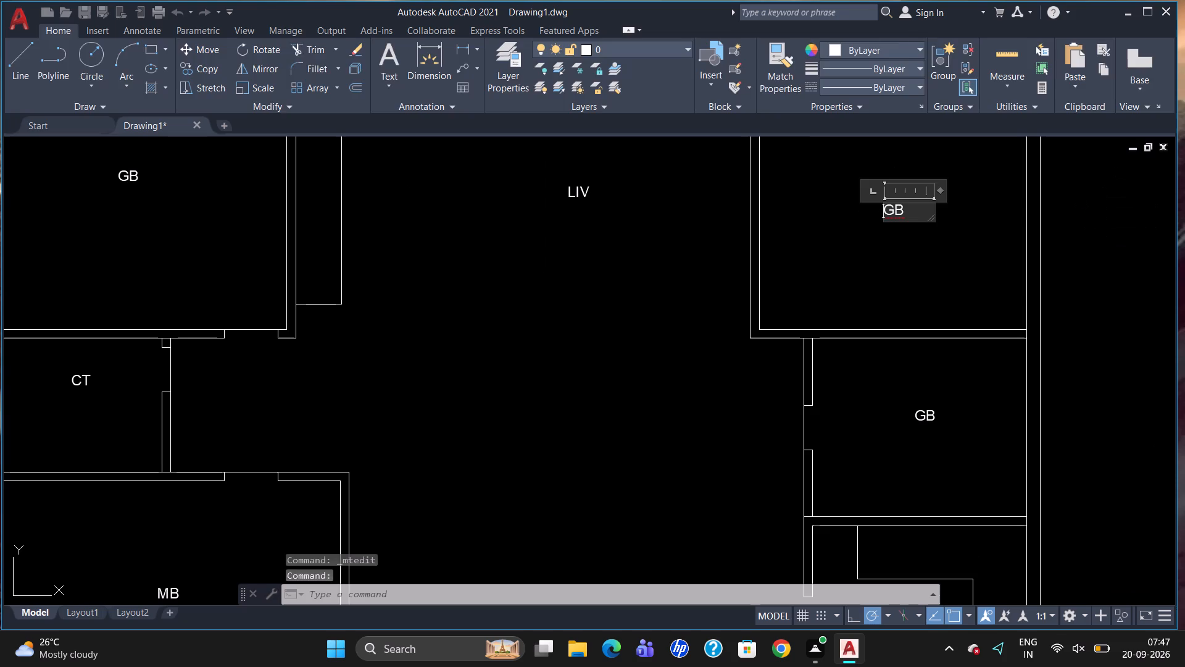
left_click_drag(873, 211, 815, 222)
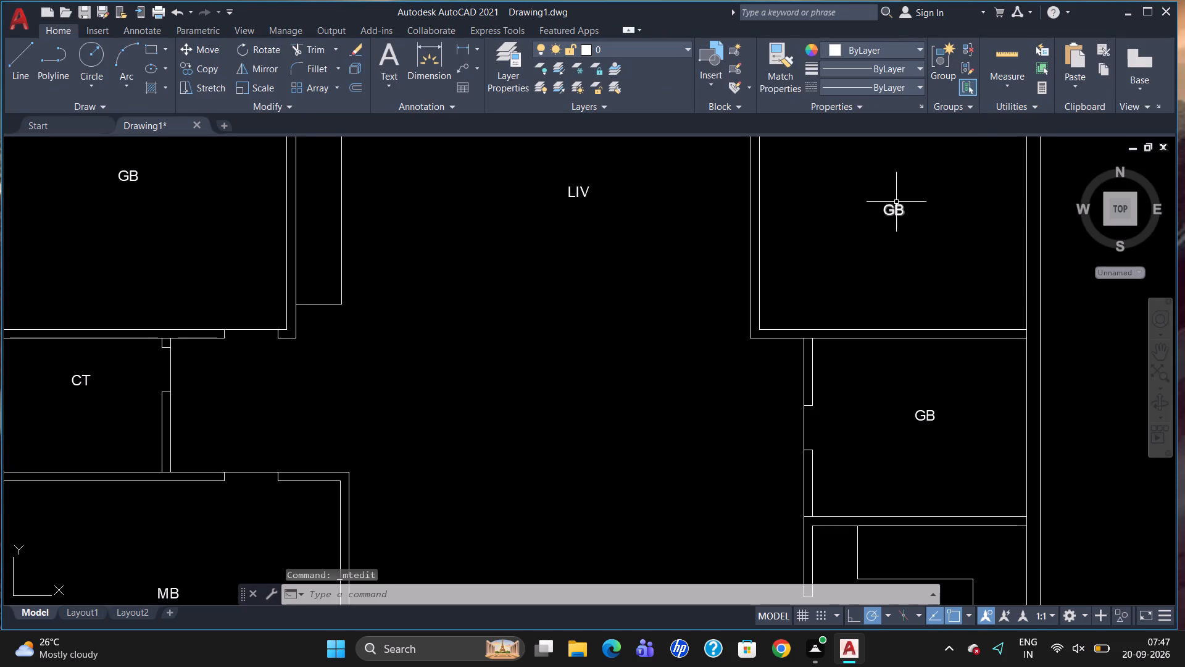
double_click(894, 209)
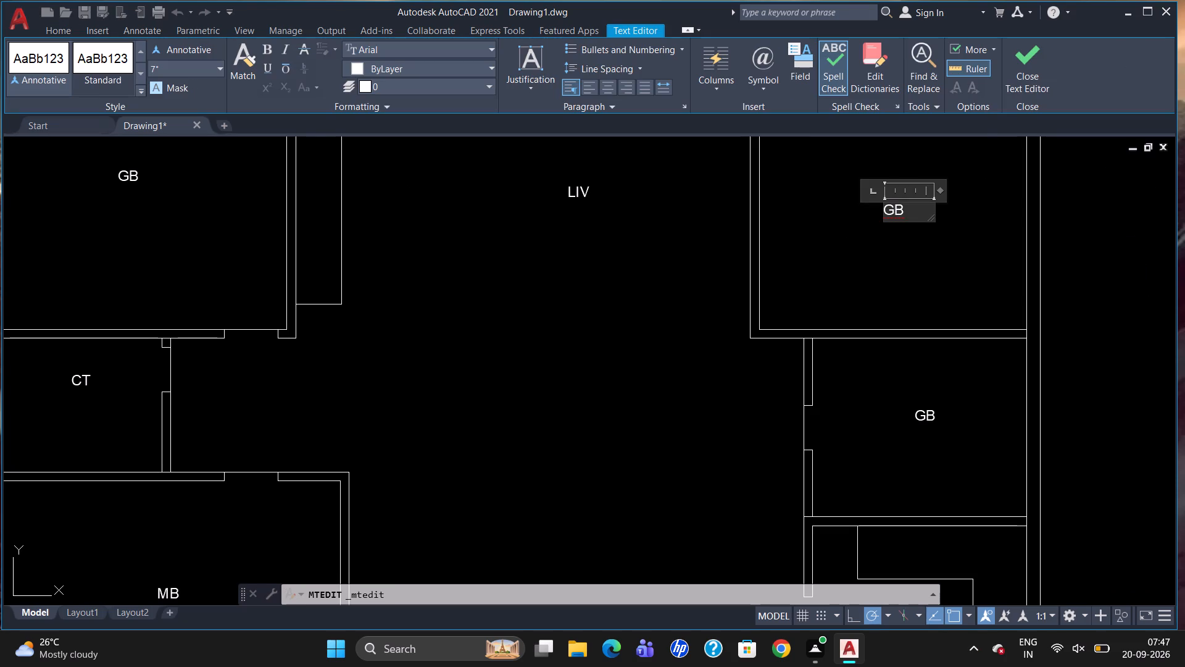
key("Right")
key("Right")
key("BackSpace")
key("BackSpace")
key("BackSpace")
type("CB")
left_click(972, 420)
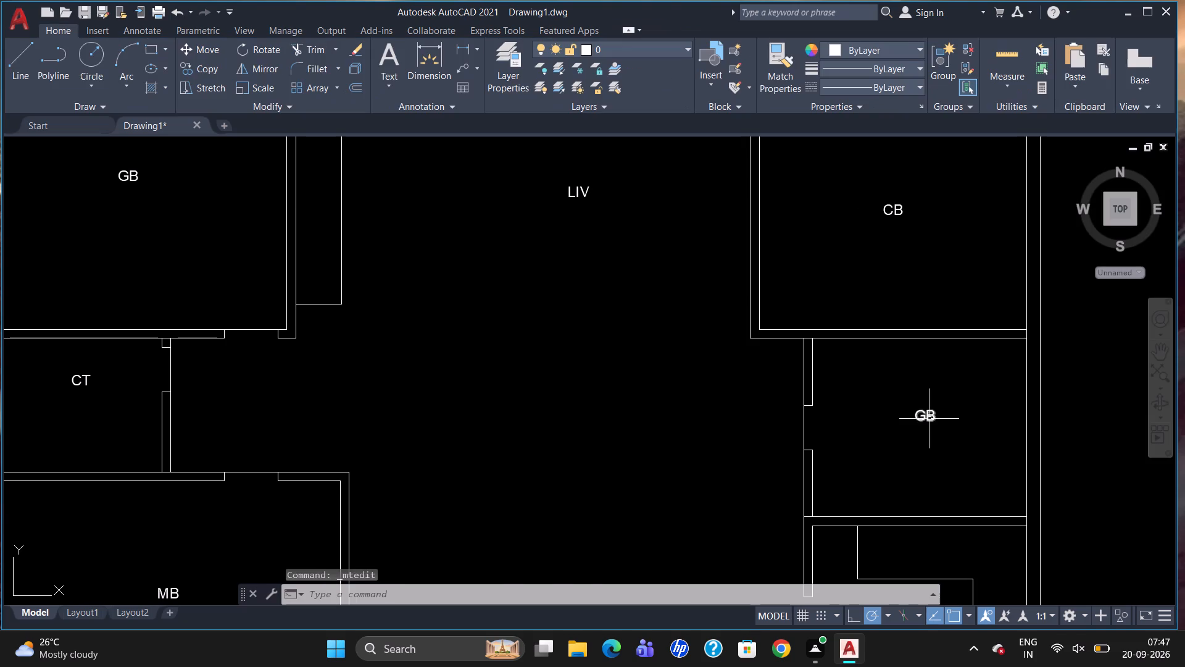
Change the middle east room's label text to P.
left_click(912, 417)
double_click(920, 414)
double_click(925, 417)
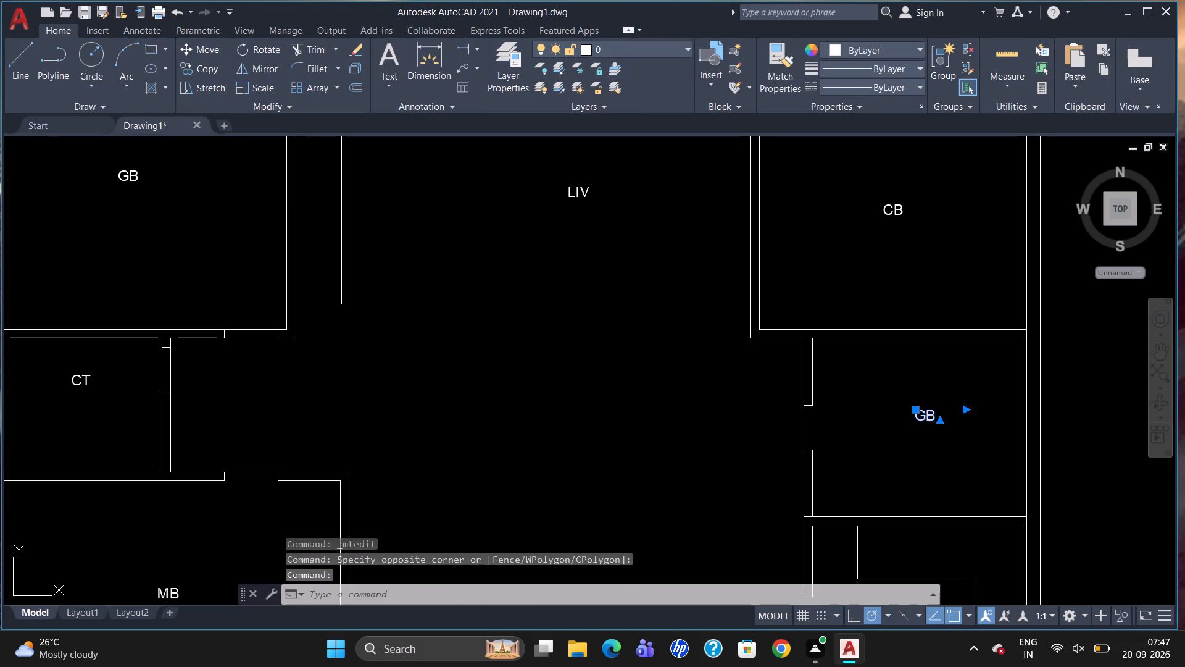
left_click_drag(923, 419, 869, 427)
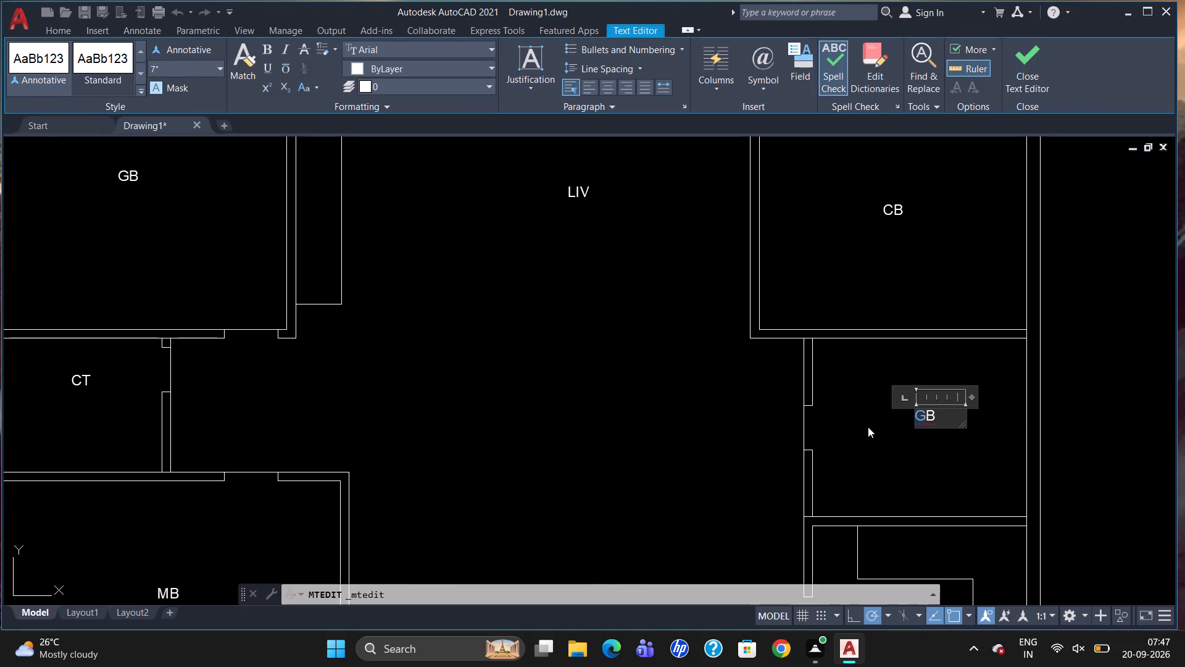
key("BackSpace")
key("Right")
key("BackSpace")
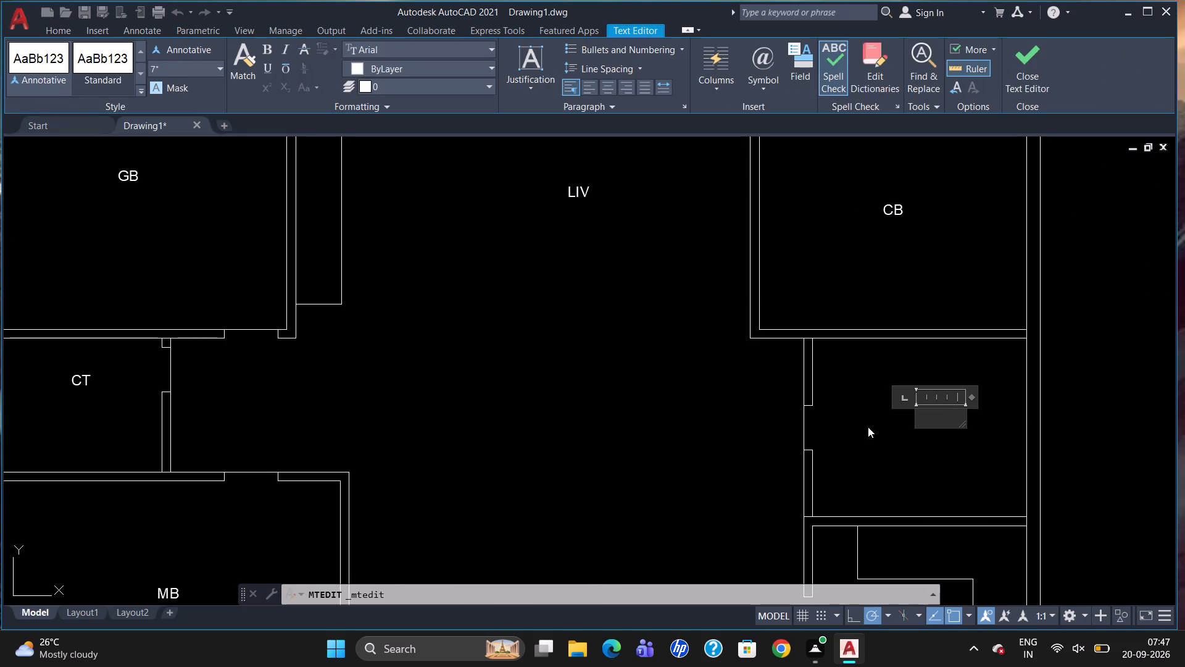
key("p")
Change the southeast room's label text to K.
scroll(874, 421, "down", 2)
scroll(905, 512, "up", 2)
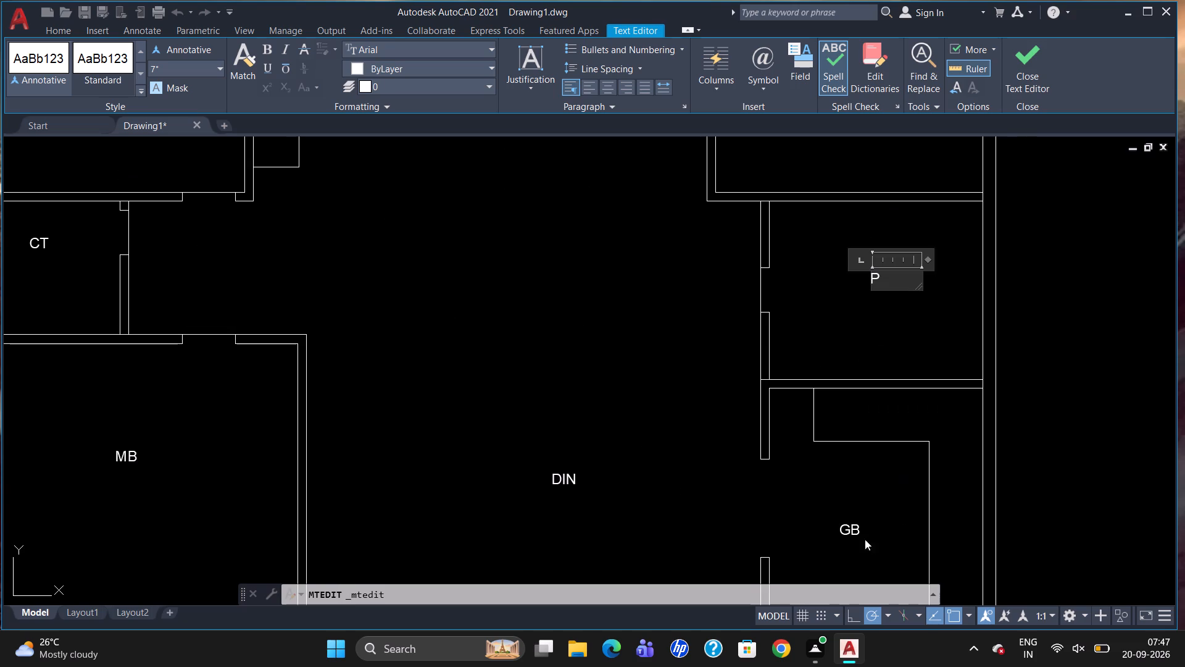
left_click(841, 527)
double_click(847, 534)
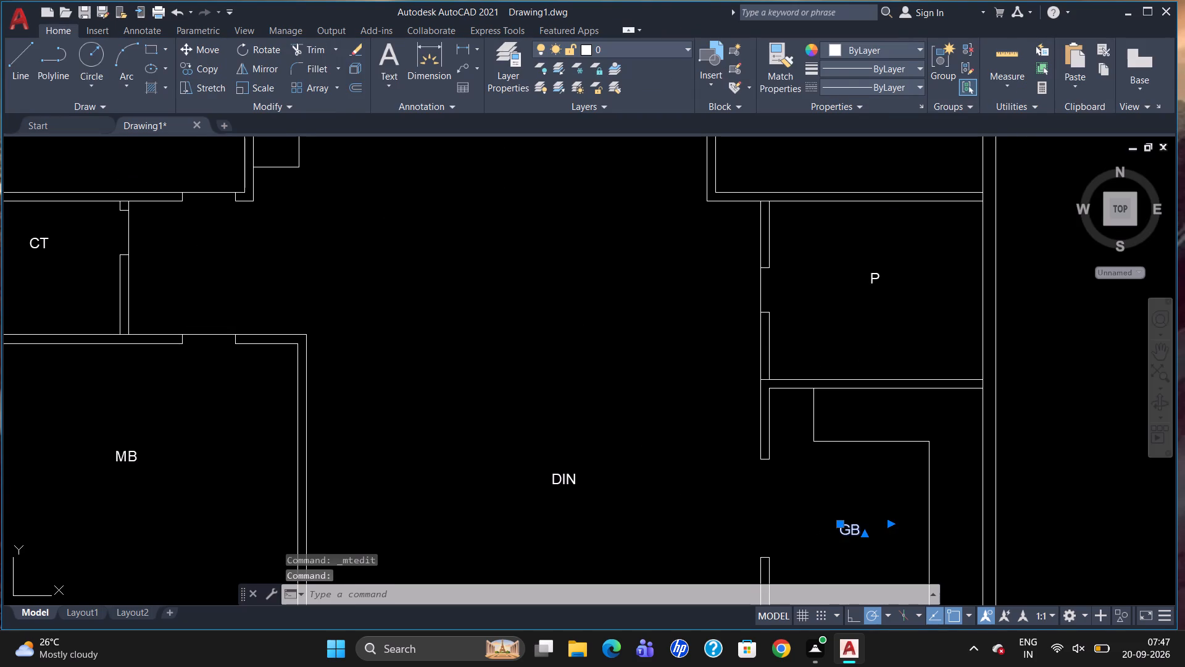
left_click_drag(875, 532, 804, 530)
key("BackSpace")
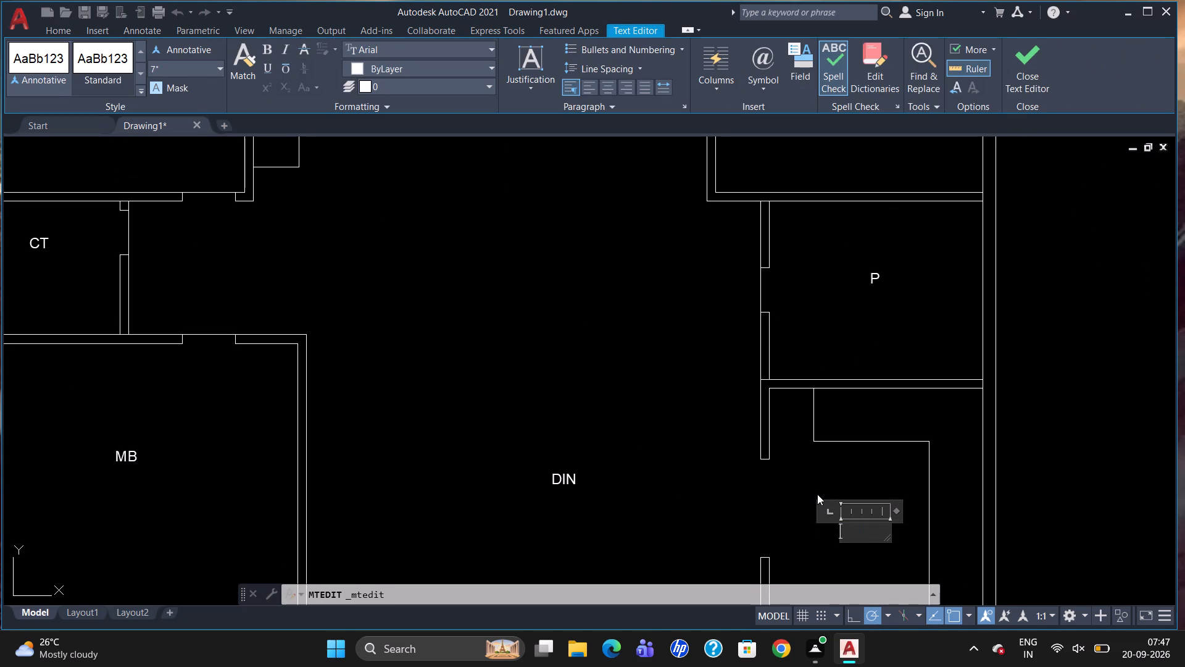
key("k")
left_click(790, 457)
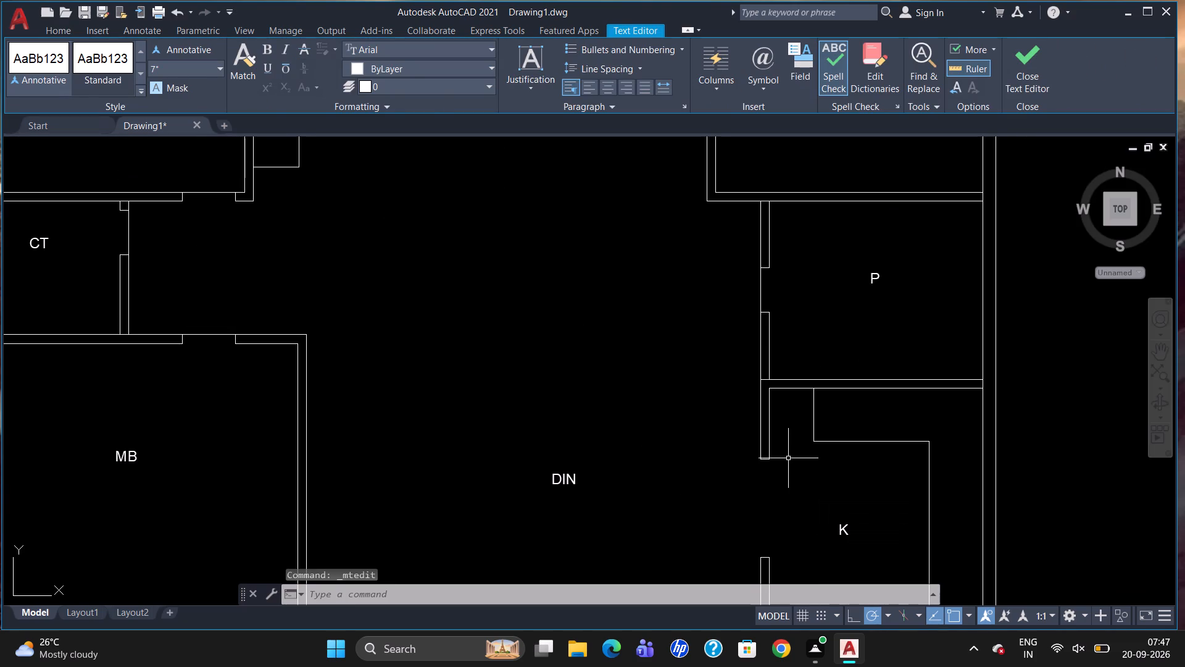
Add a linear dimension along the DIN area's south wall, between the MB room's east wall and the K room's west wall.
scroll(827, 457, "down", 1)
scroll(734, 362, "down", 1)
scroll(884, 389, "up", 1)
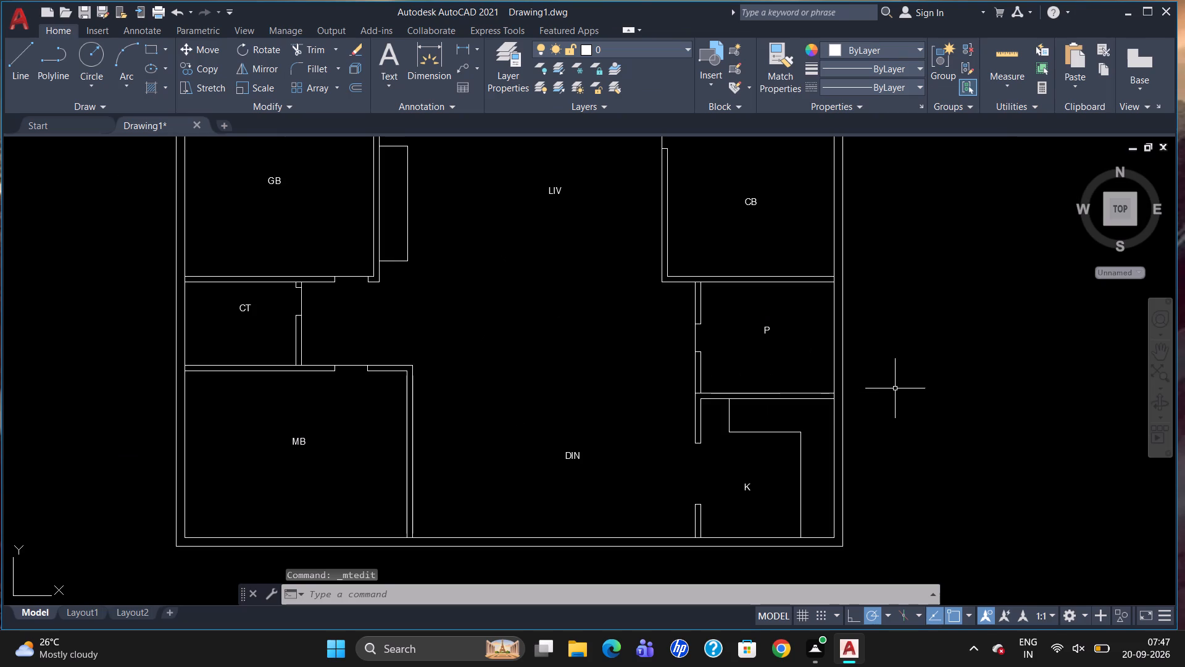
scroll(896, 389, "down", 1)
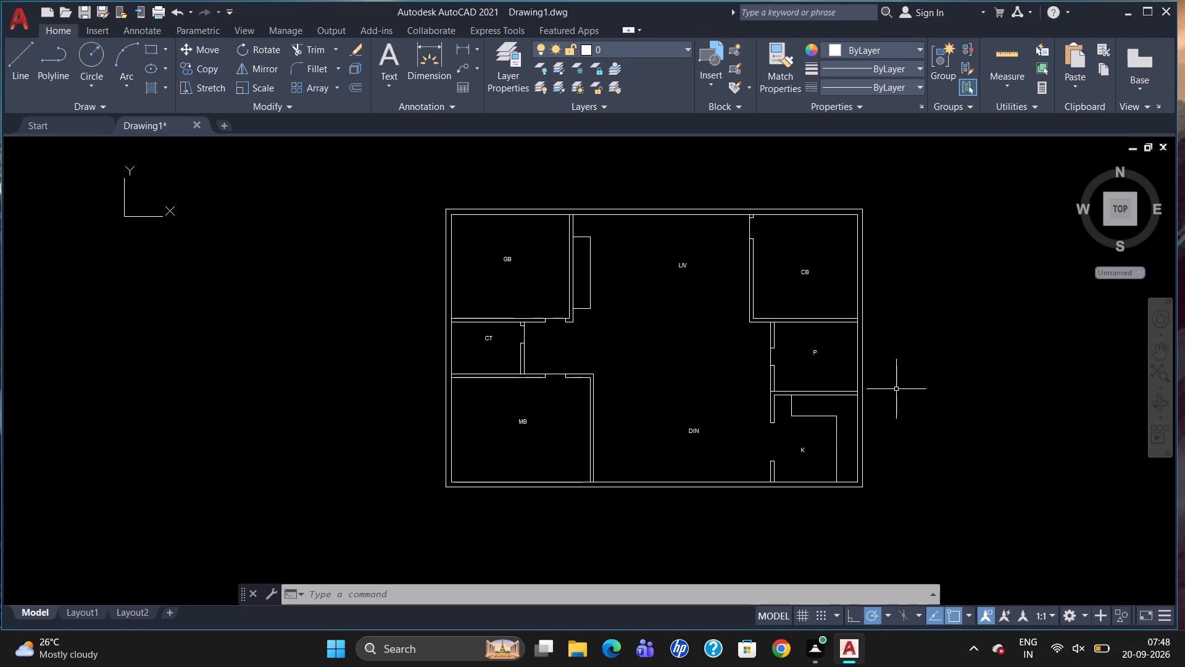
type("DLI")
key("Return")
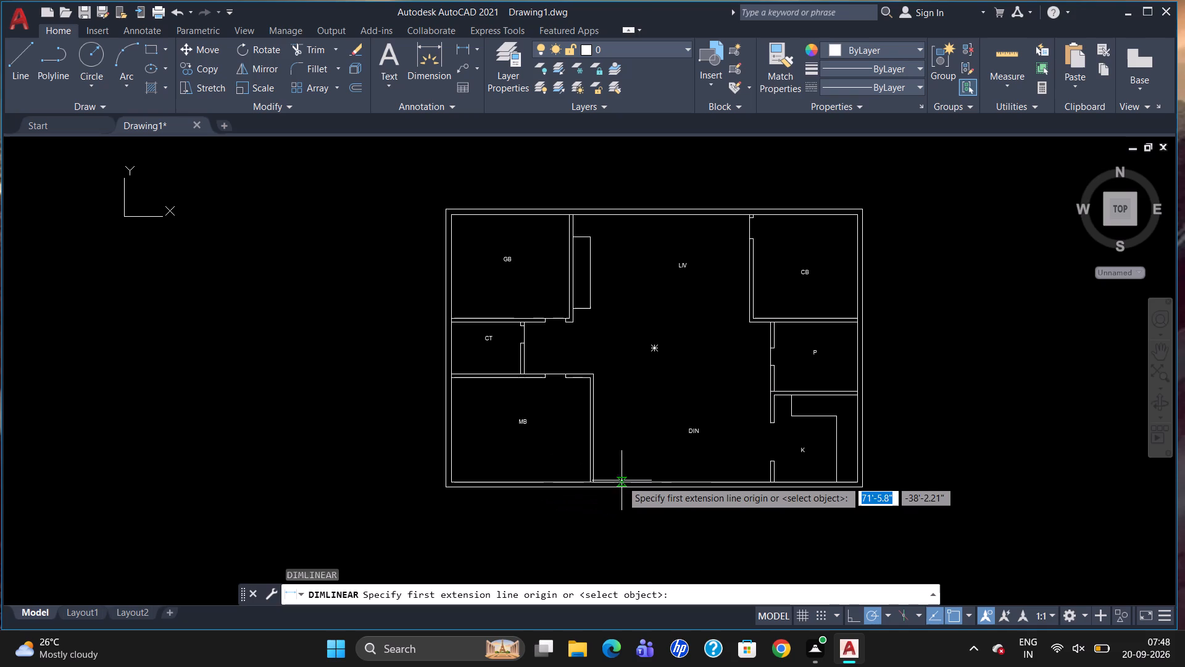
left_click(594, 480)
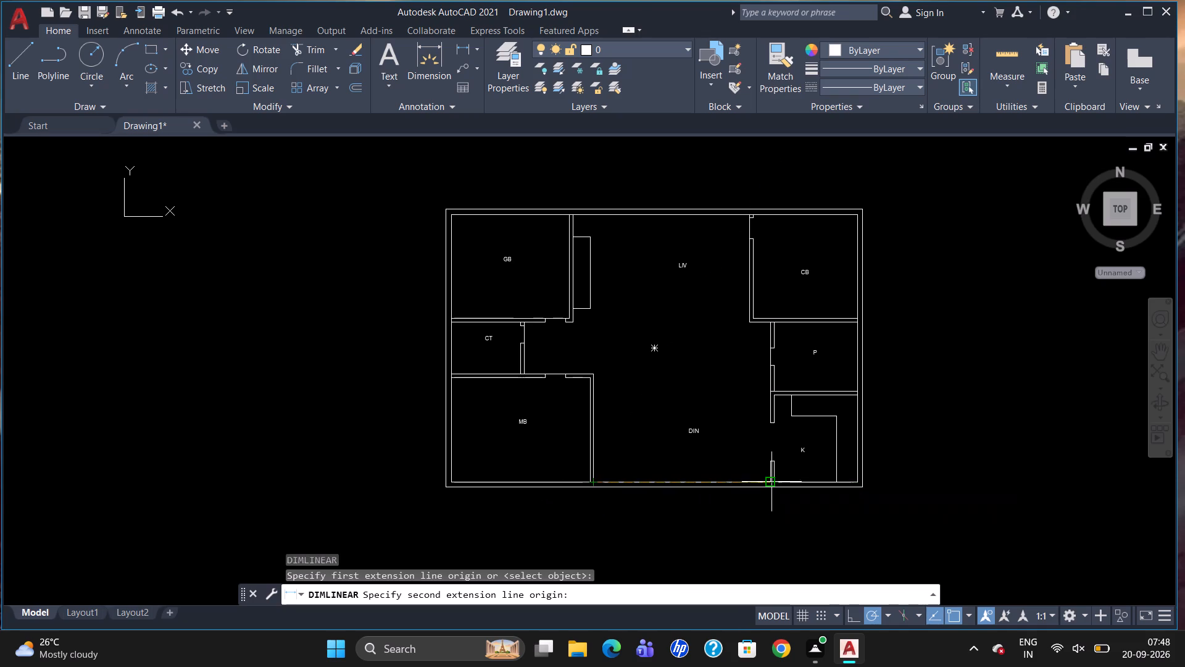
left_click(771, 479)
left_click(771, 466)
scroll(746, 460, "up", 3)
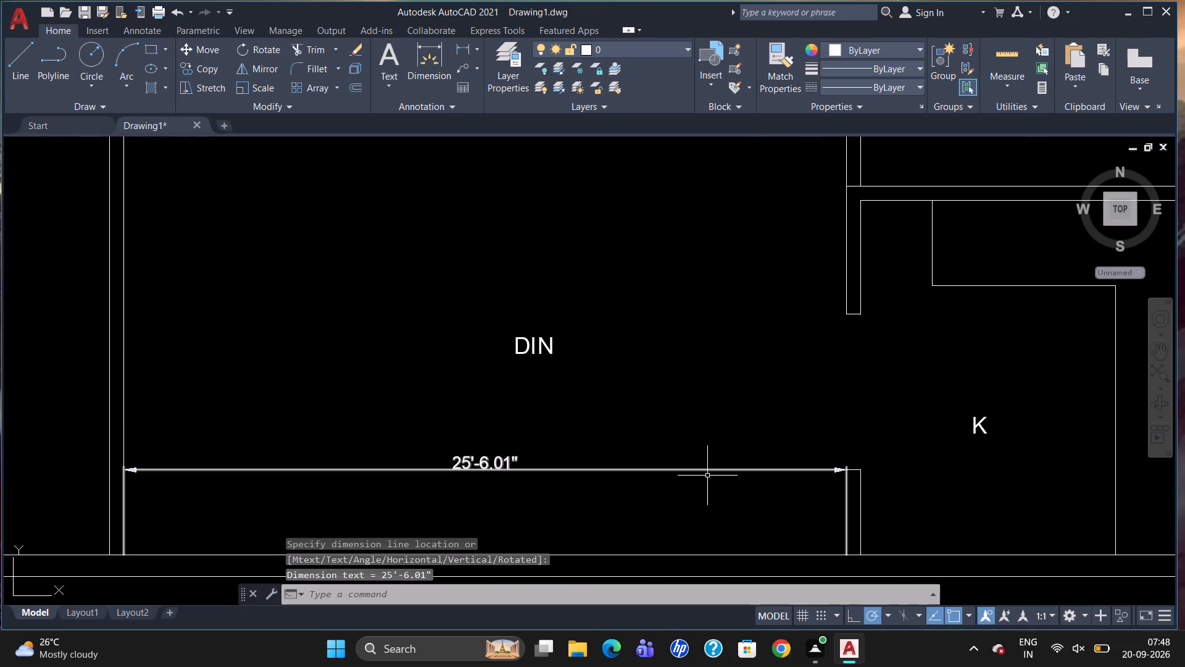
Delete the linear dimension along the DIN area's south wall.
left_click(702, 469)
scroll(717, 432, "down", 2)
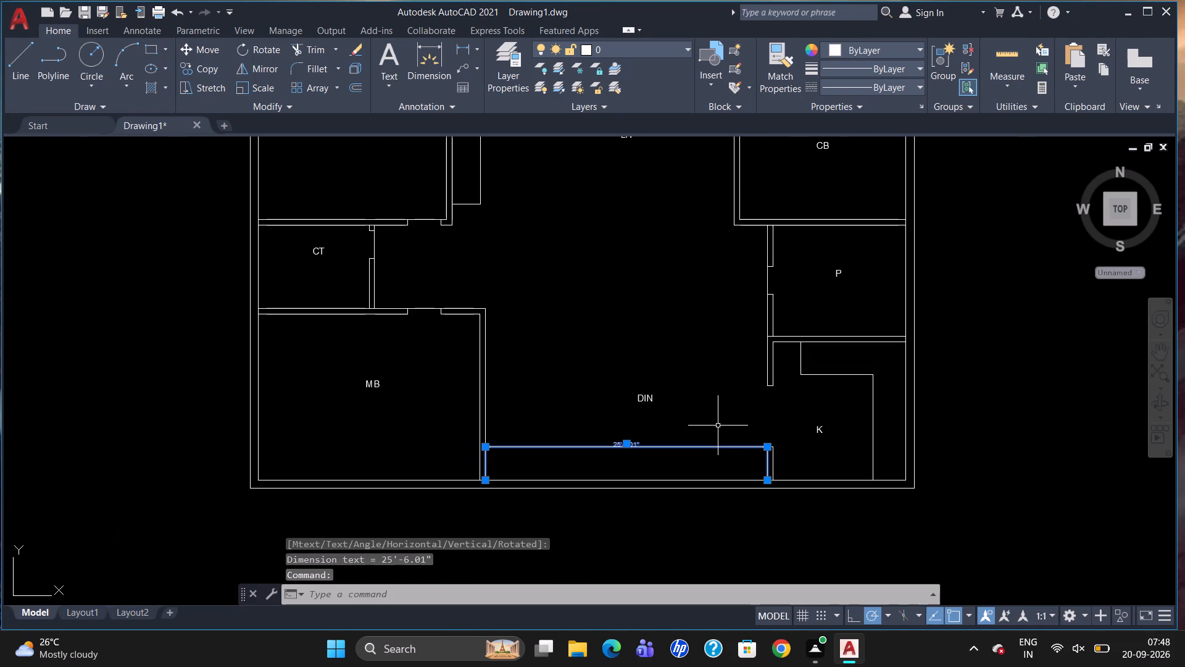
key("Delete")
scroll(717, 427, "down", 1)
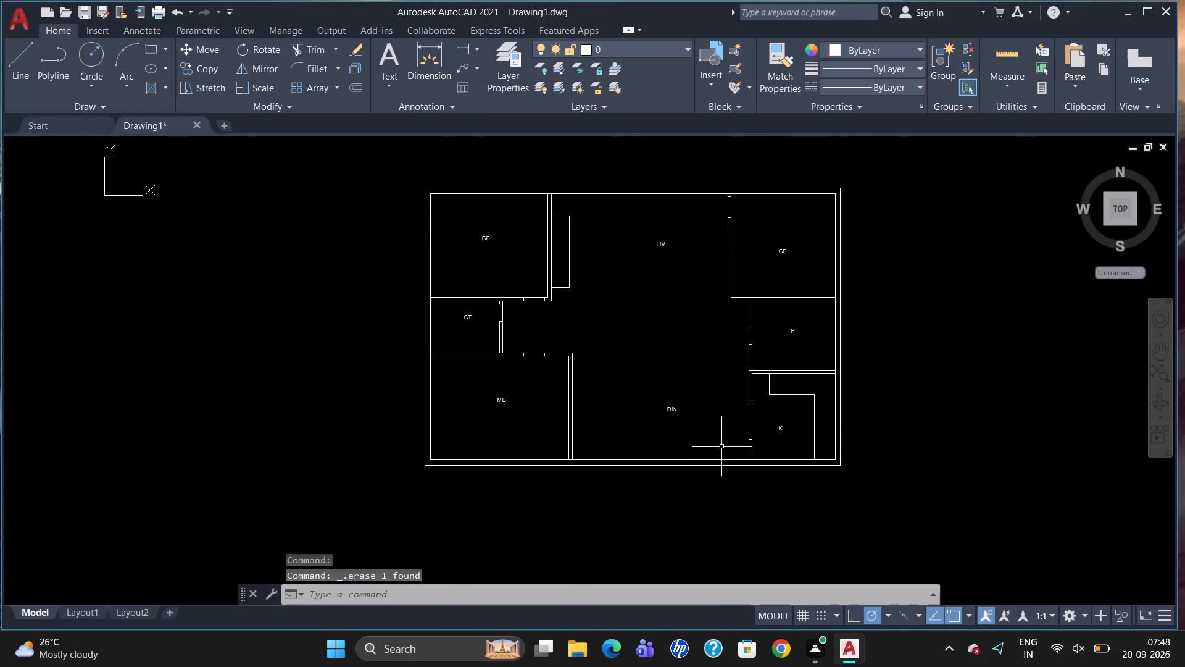
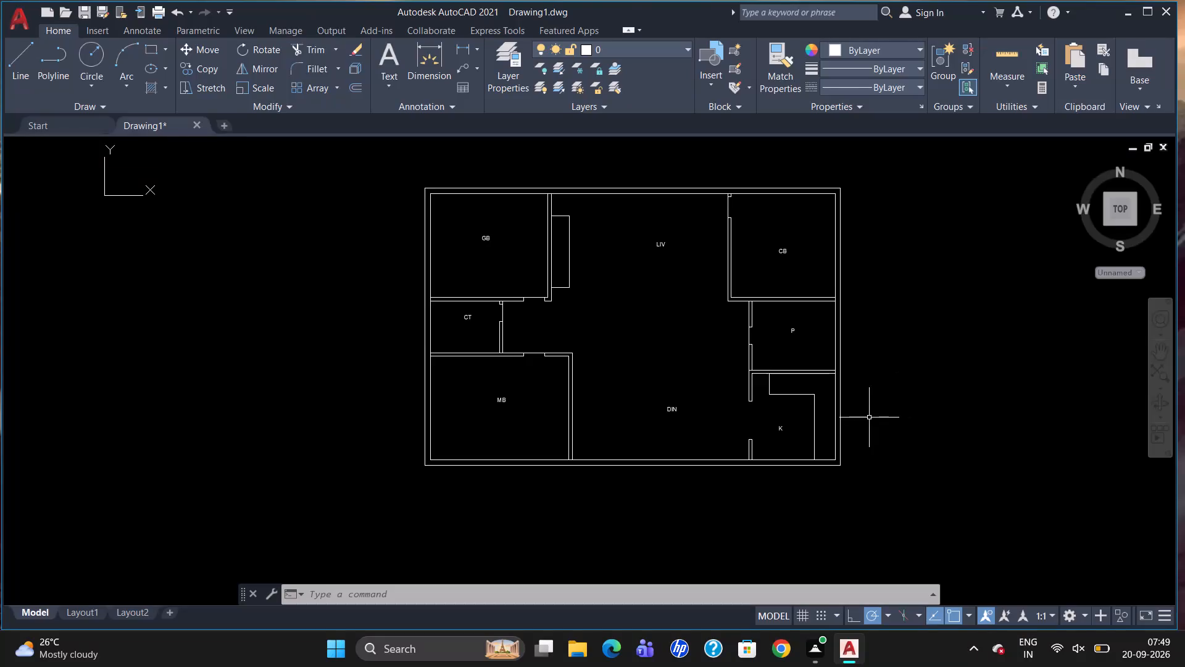
Delete all eight room labels from the floor plan: MB, CT, GB, LIV, DIN, K, P and CB.
scroll(954, 348, "up", 1)
scroll(967, 408, "down", 1)
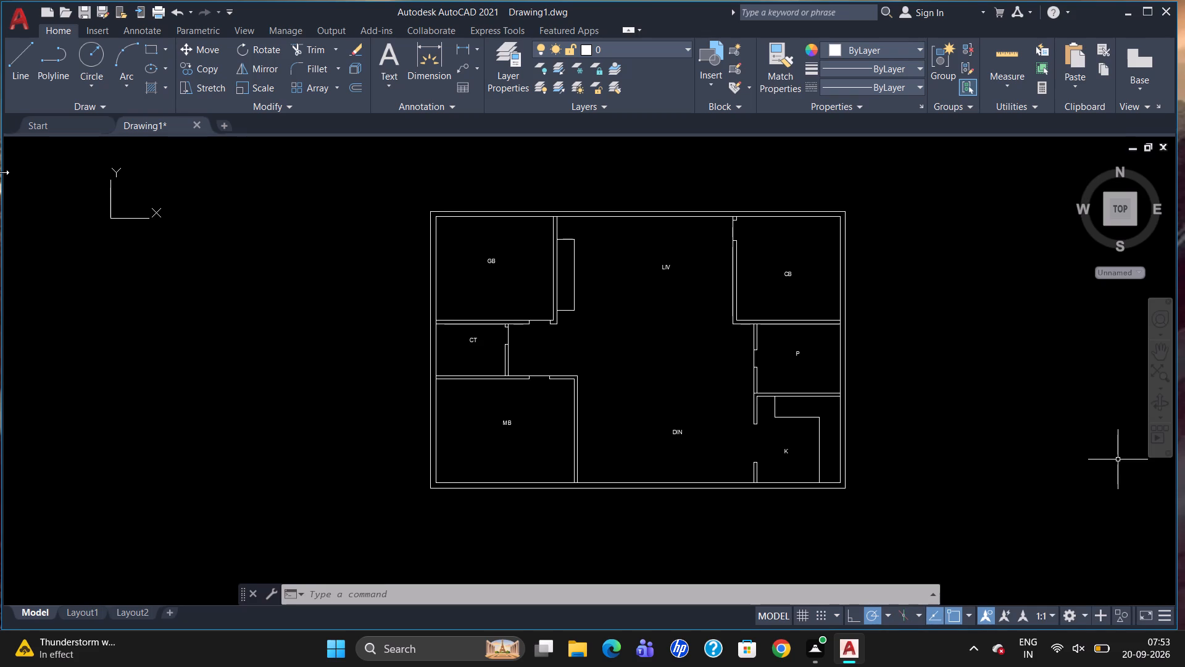
scroll(0, 0, "up", 2)
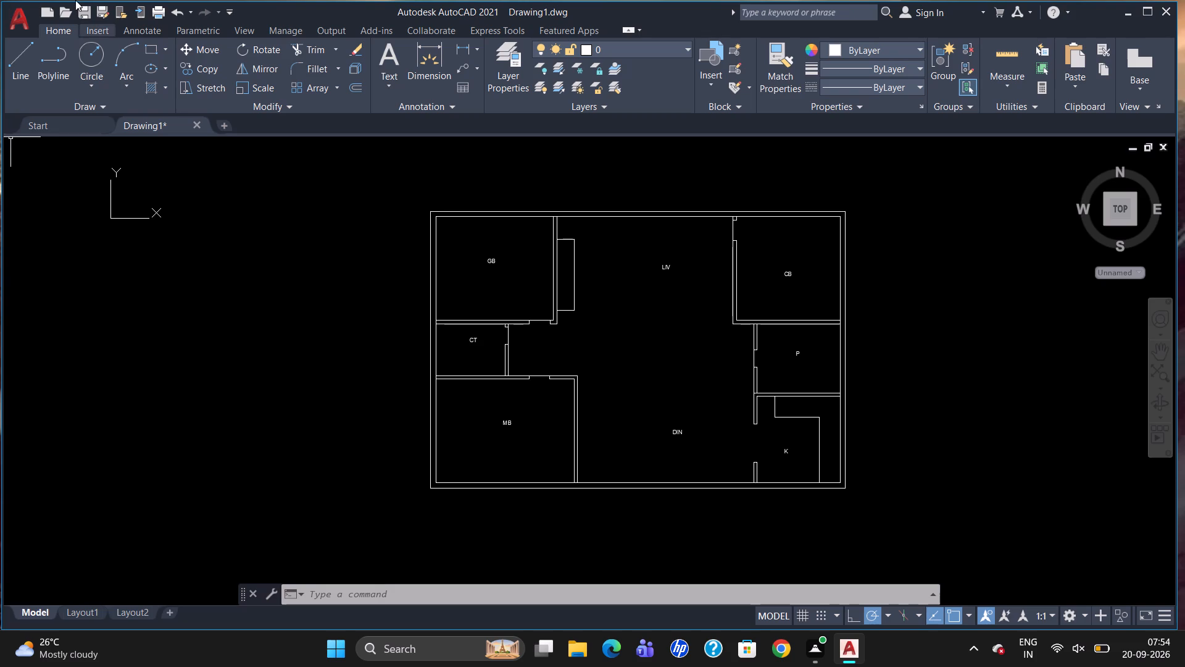
left_click(505, 421)
left_click(472, 339)
left_click(491, 260)
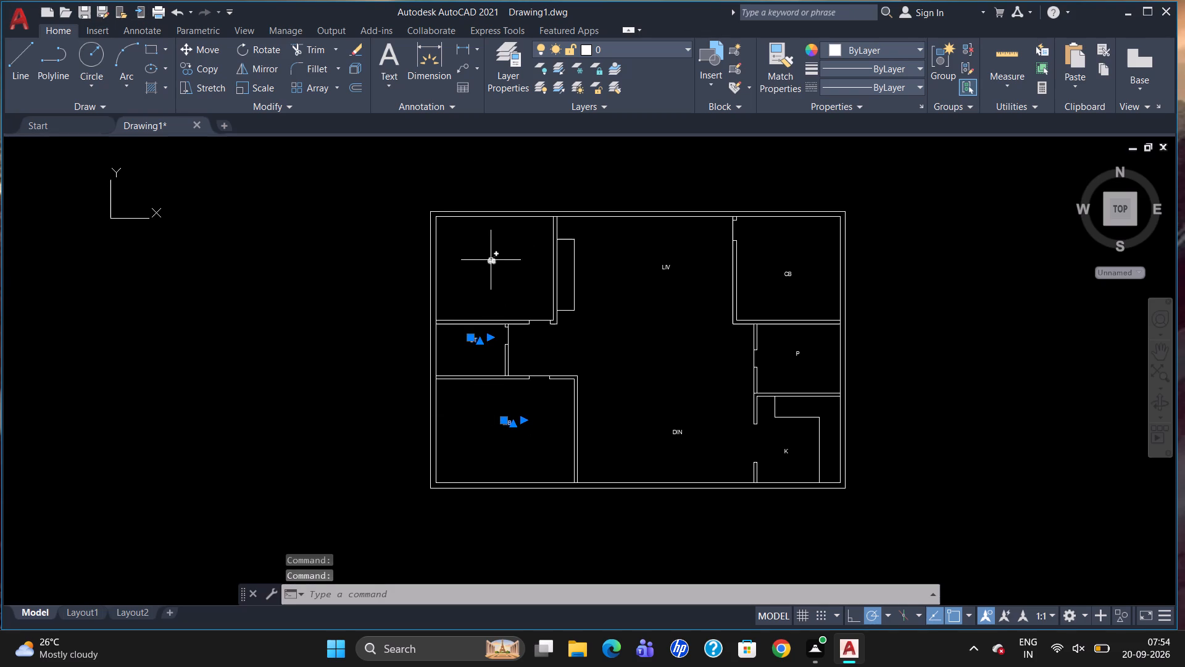
left_click(669, 264)
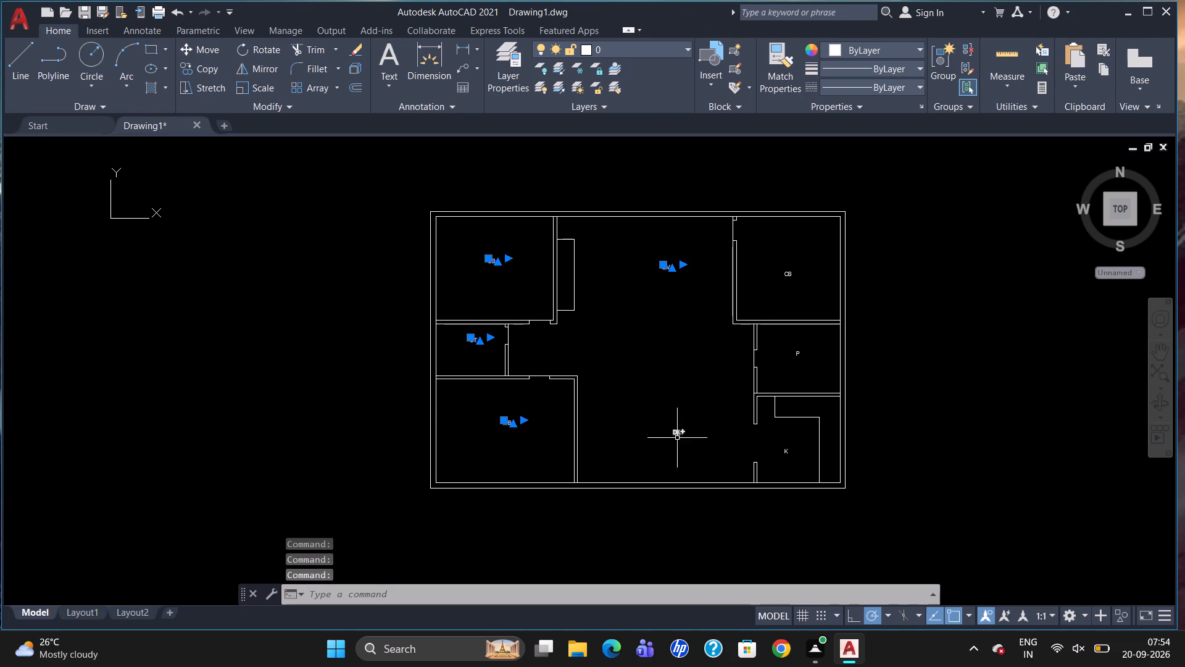
left_click(675, 431)
left_click(788, 449)
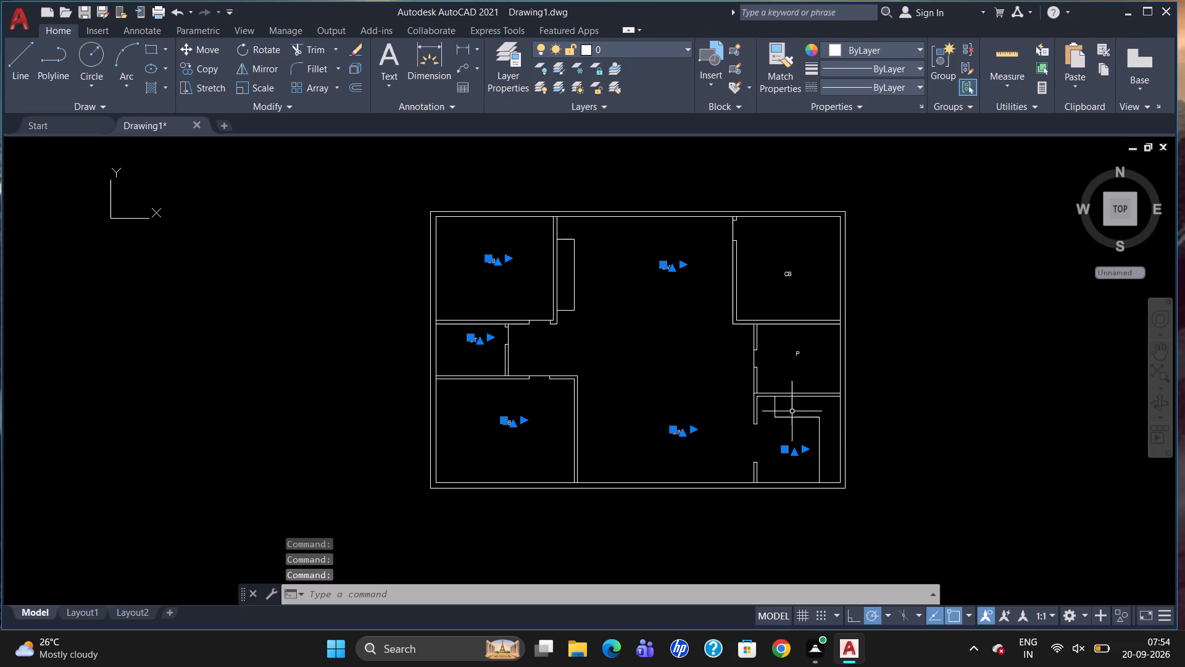
left_click(796, 353)
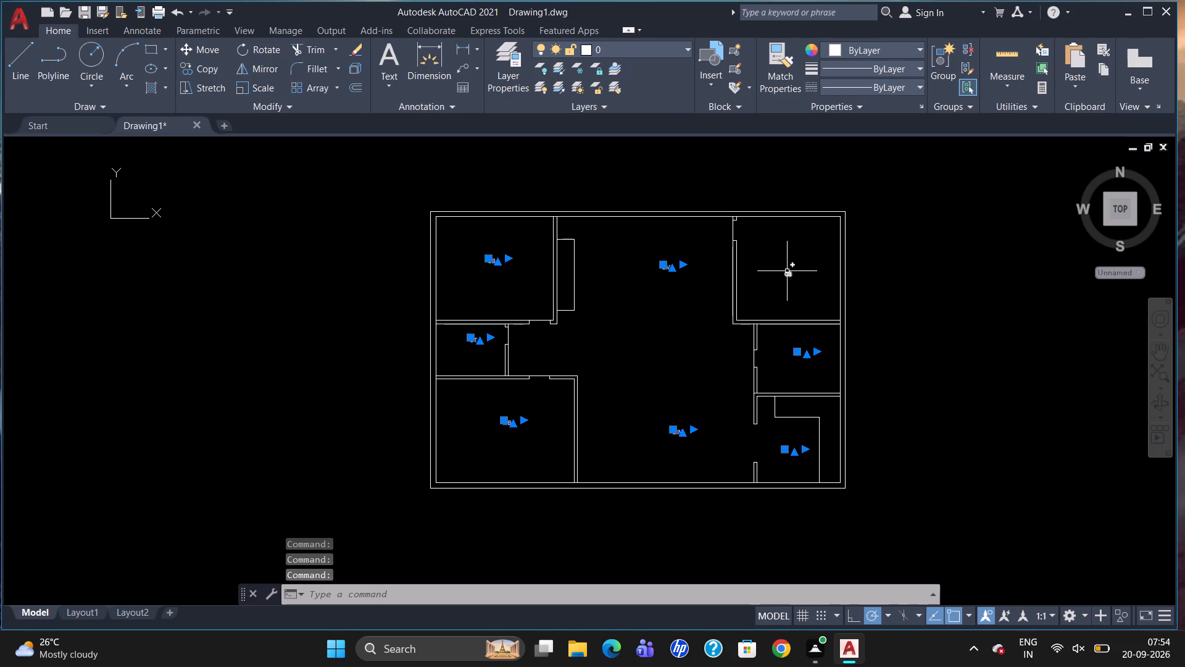
left_click(787, 271)
key("Delete")
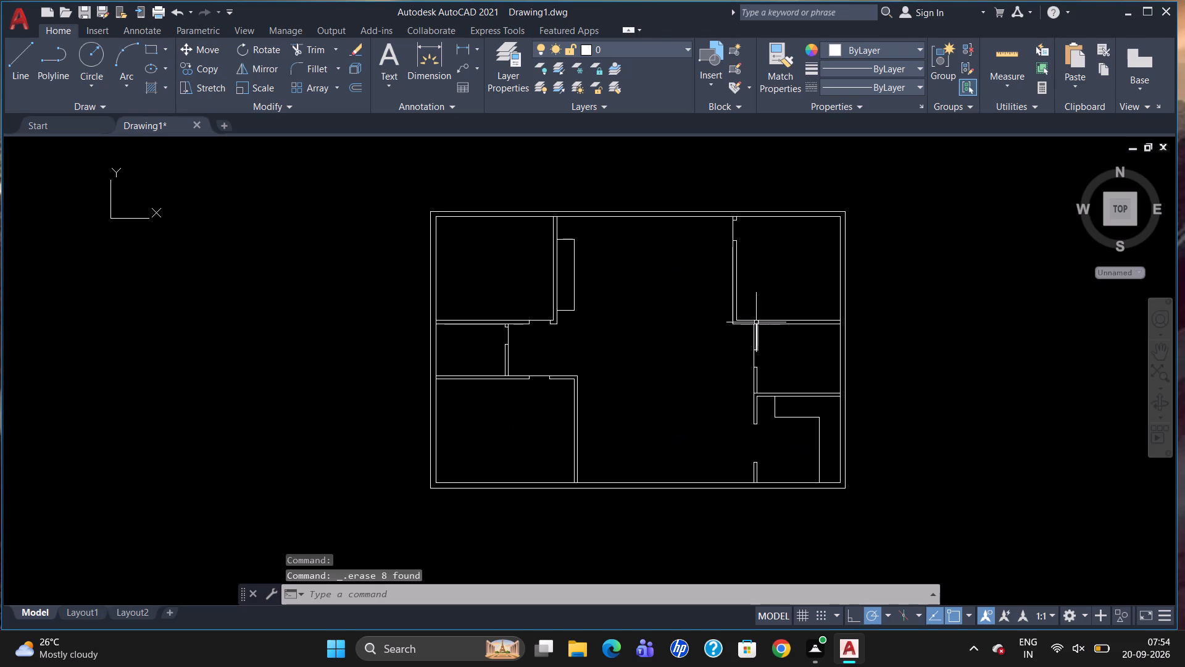
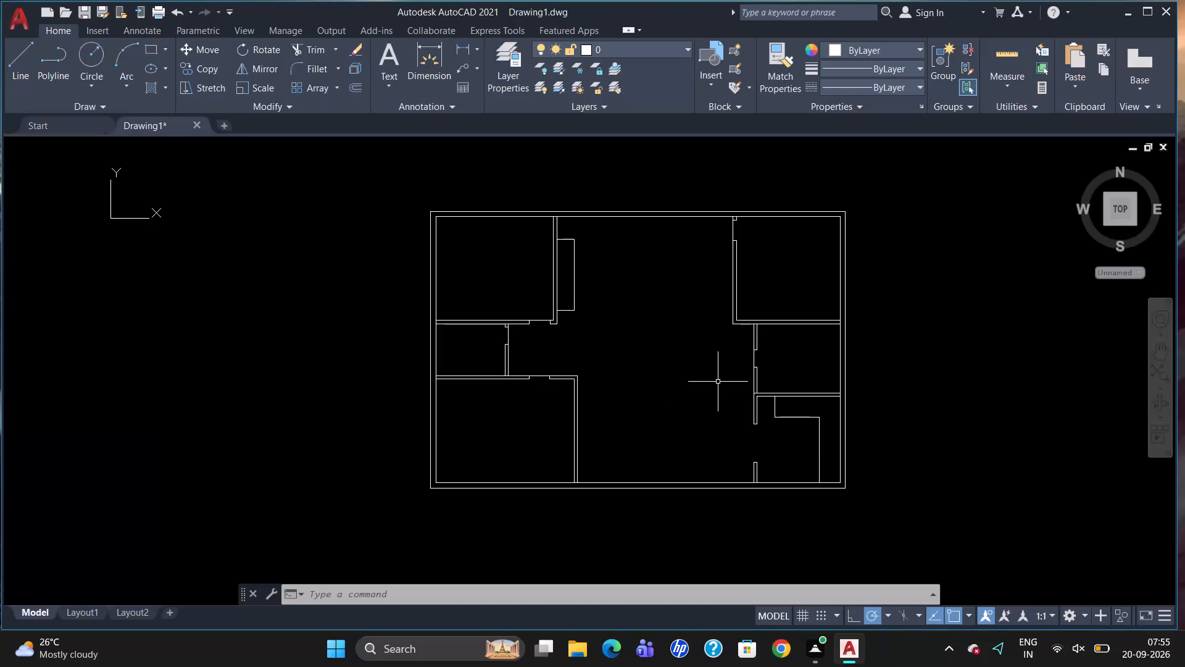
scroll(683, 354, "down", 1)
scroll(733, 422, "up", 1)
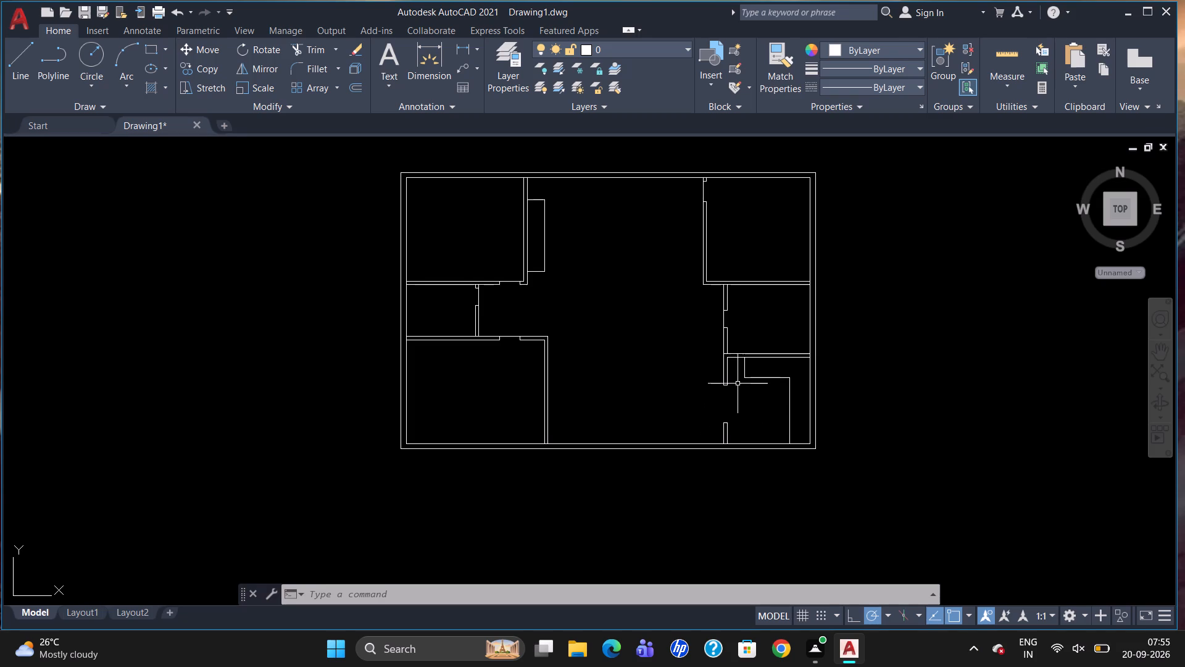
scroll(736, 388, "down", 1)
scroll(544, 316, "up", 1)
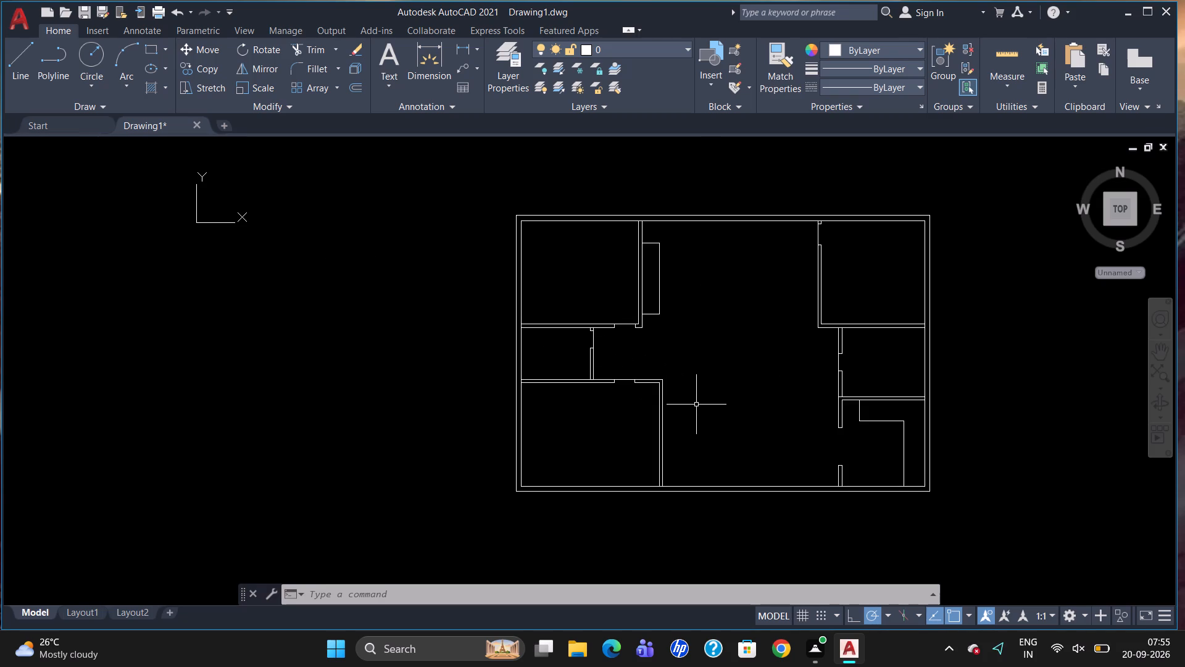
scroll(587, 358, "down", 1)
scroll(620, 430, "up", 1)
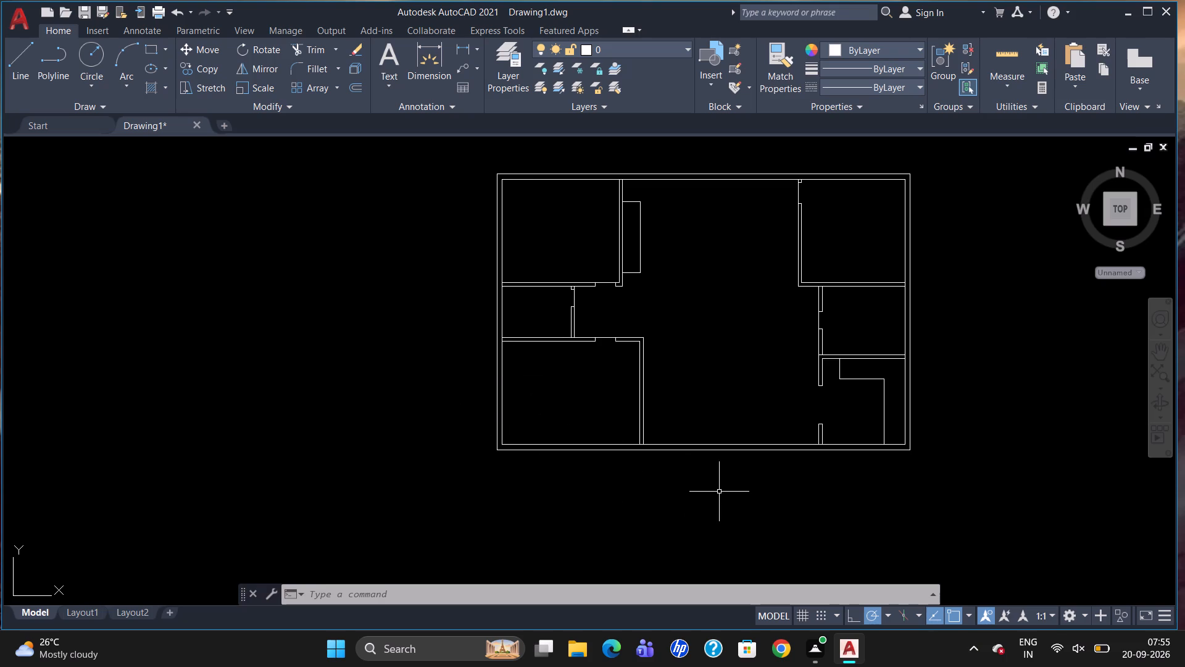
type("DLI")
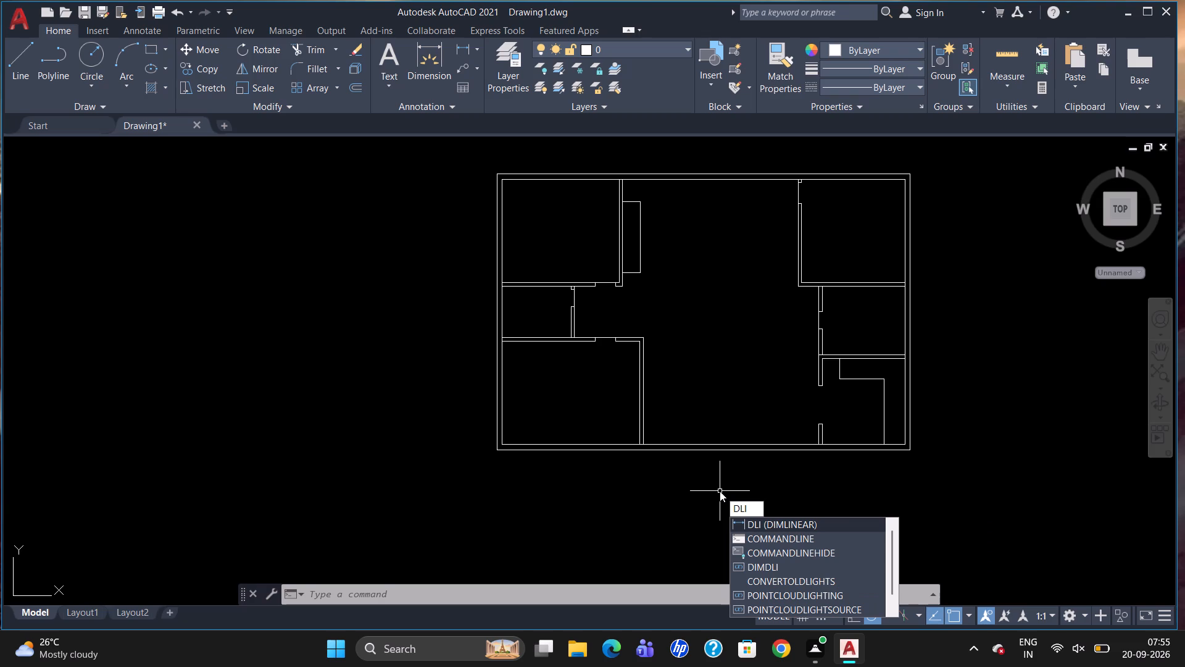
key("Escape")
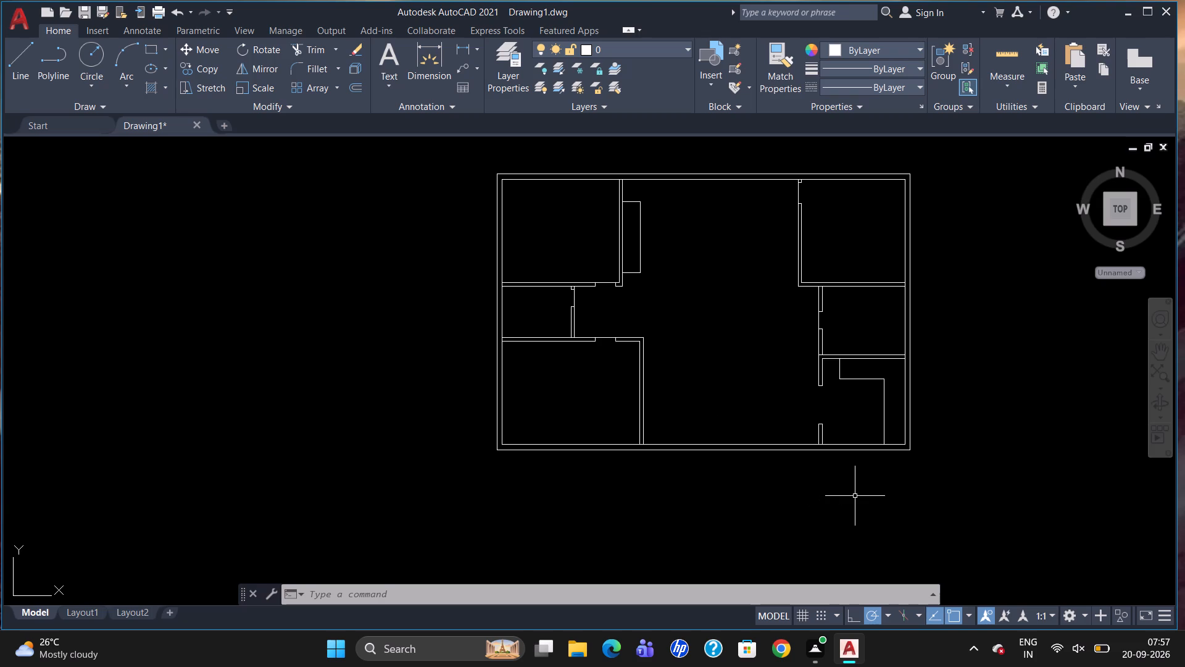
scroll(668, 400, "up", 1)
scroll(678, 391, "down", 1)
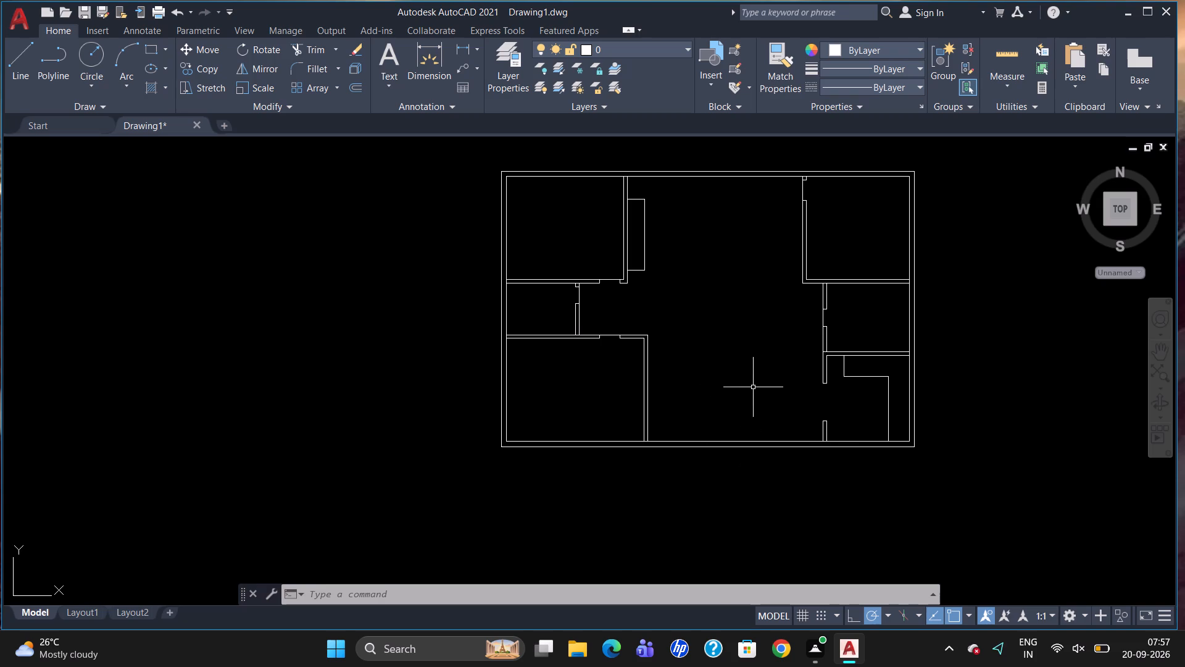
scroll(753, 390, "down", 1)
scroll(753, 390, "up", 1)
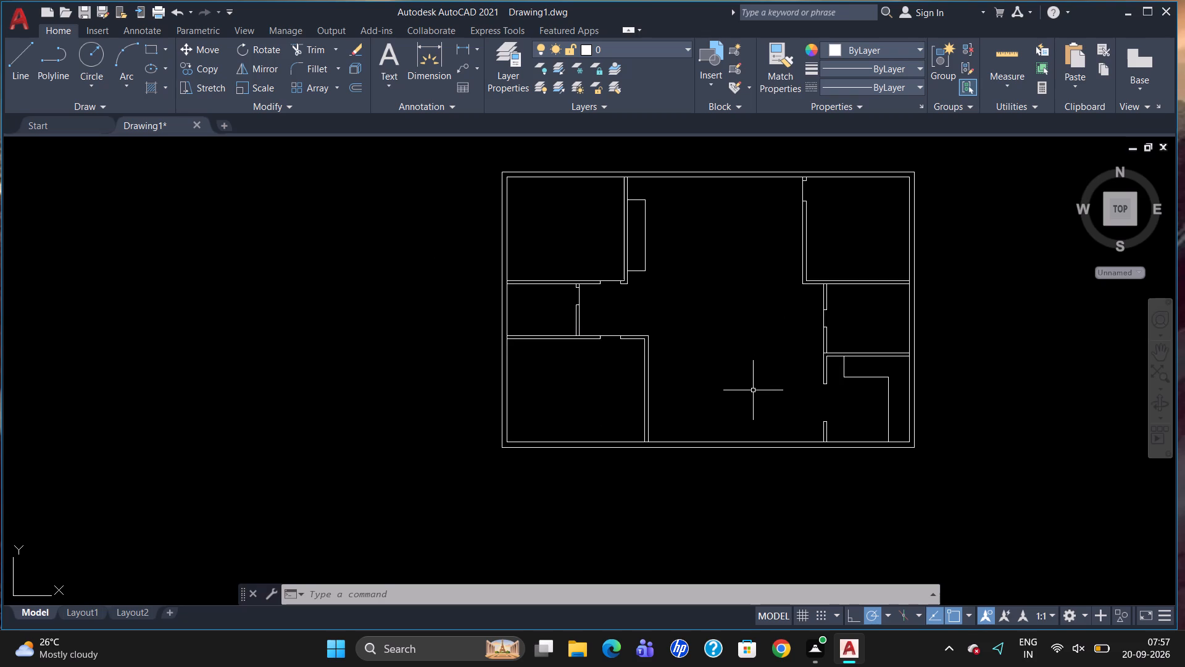
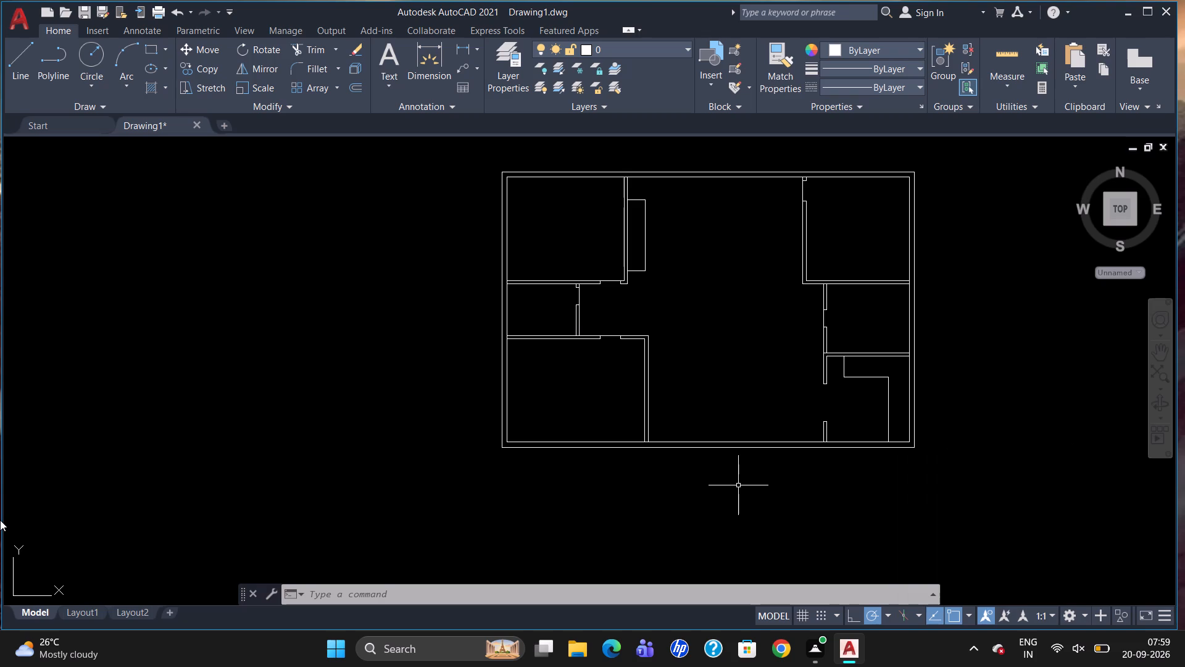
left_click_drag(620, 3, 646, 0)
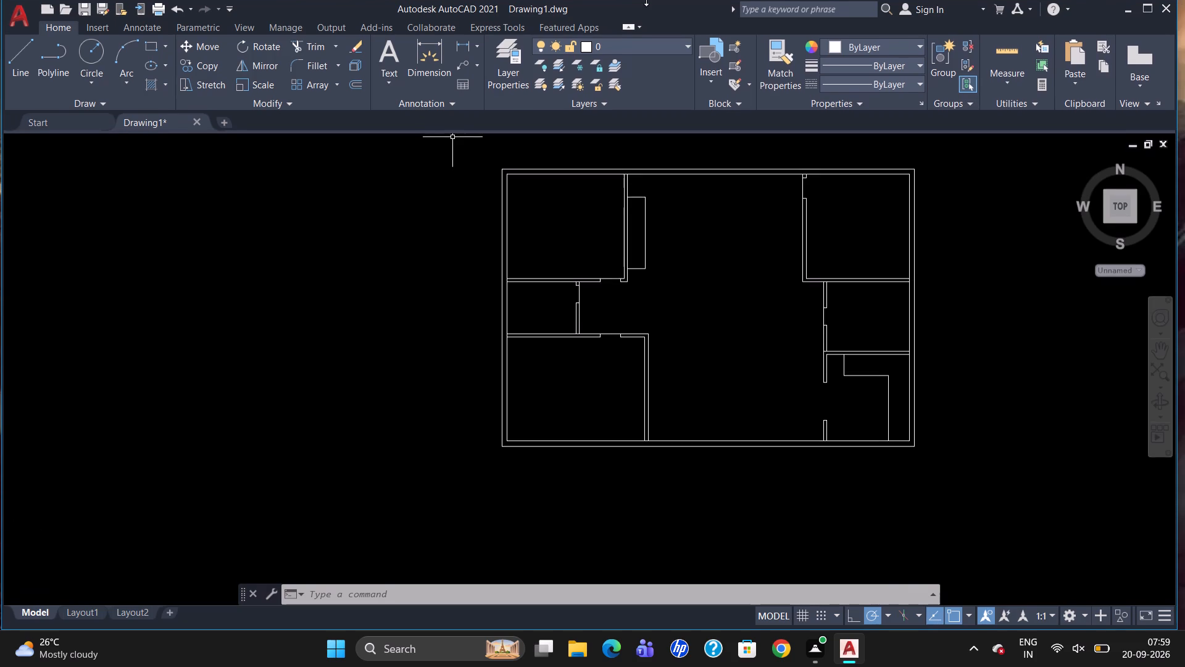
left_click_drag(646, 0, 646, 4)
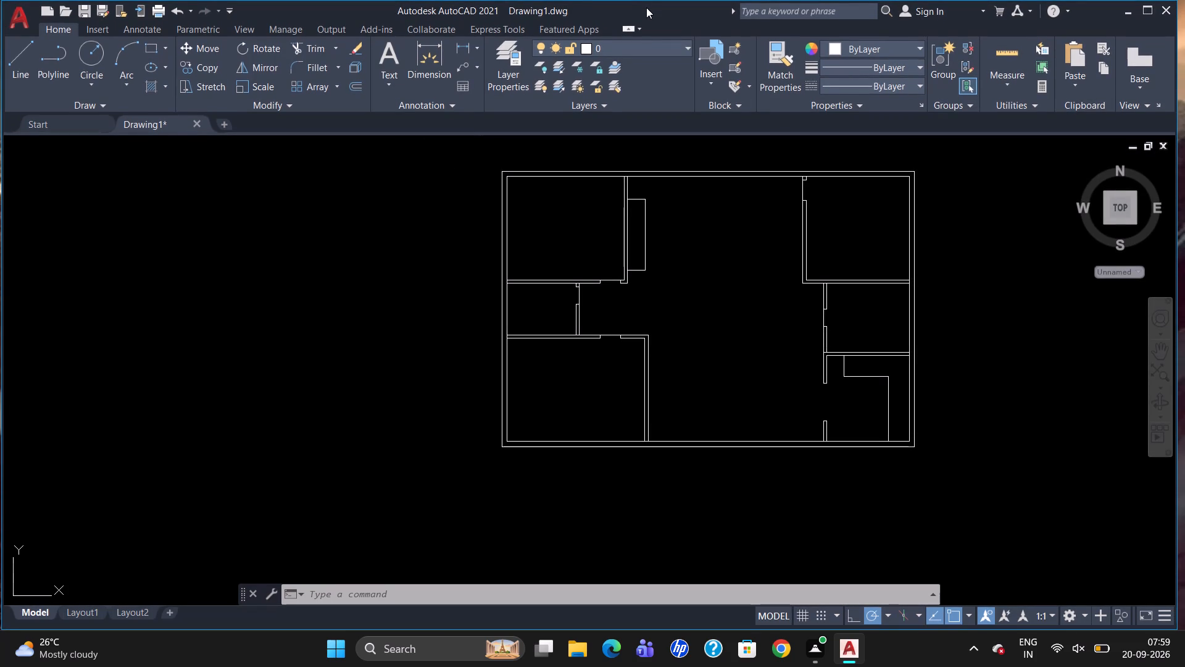
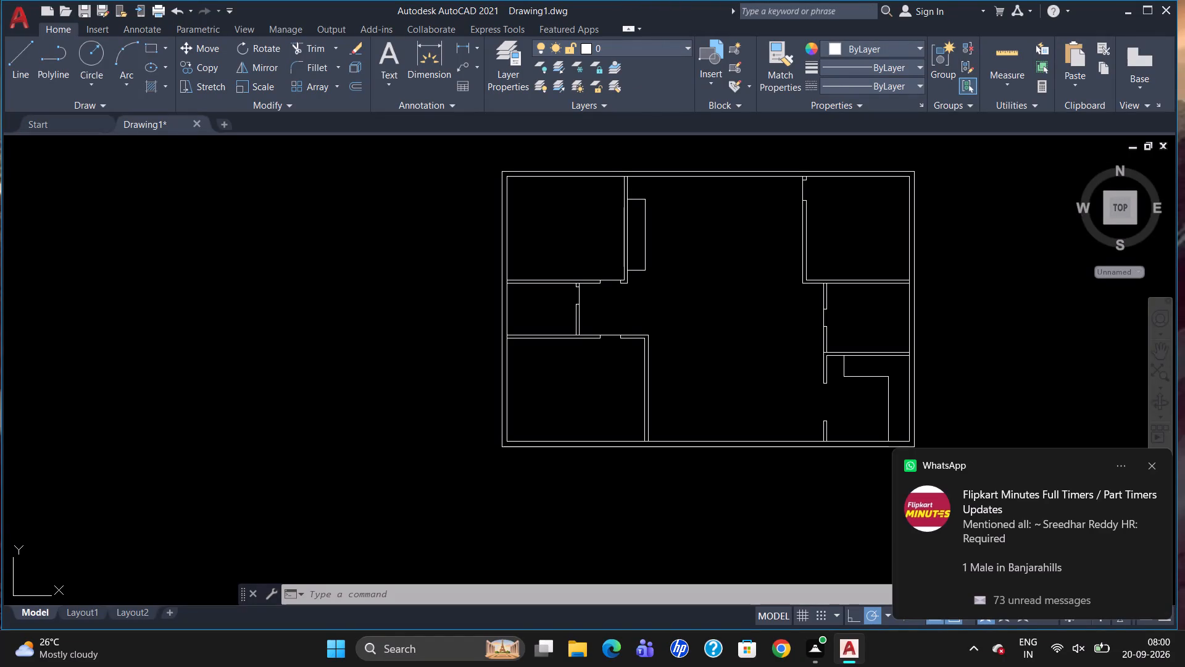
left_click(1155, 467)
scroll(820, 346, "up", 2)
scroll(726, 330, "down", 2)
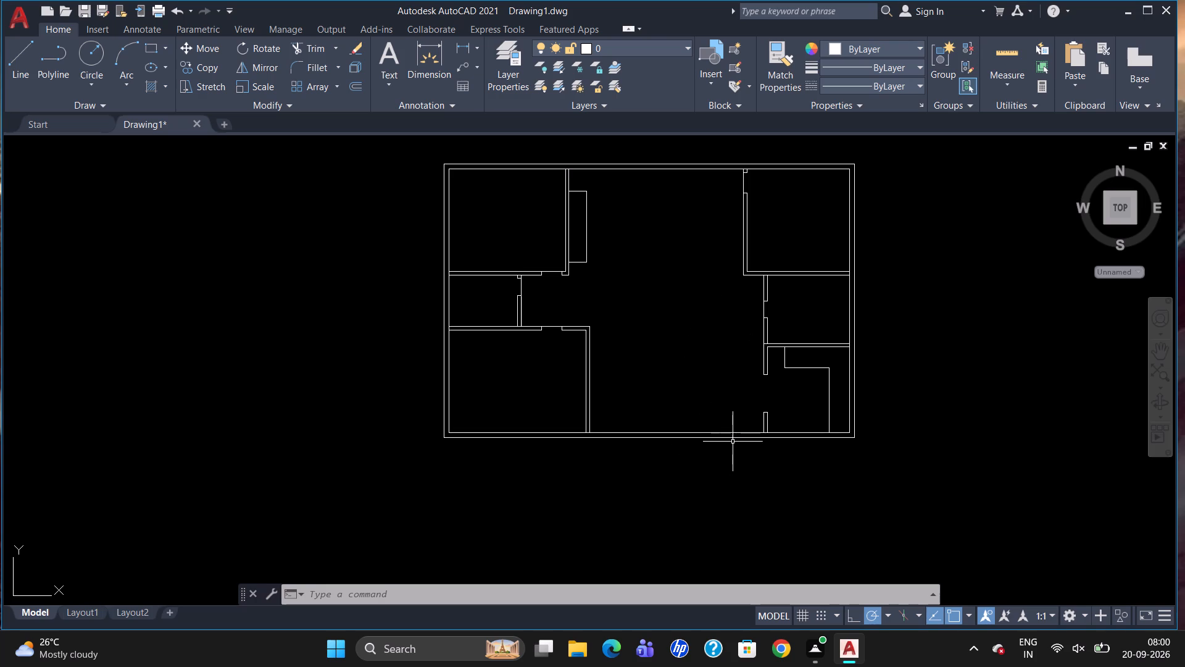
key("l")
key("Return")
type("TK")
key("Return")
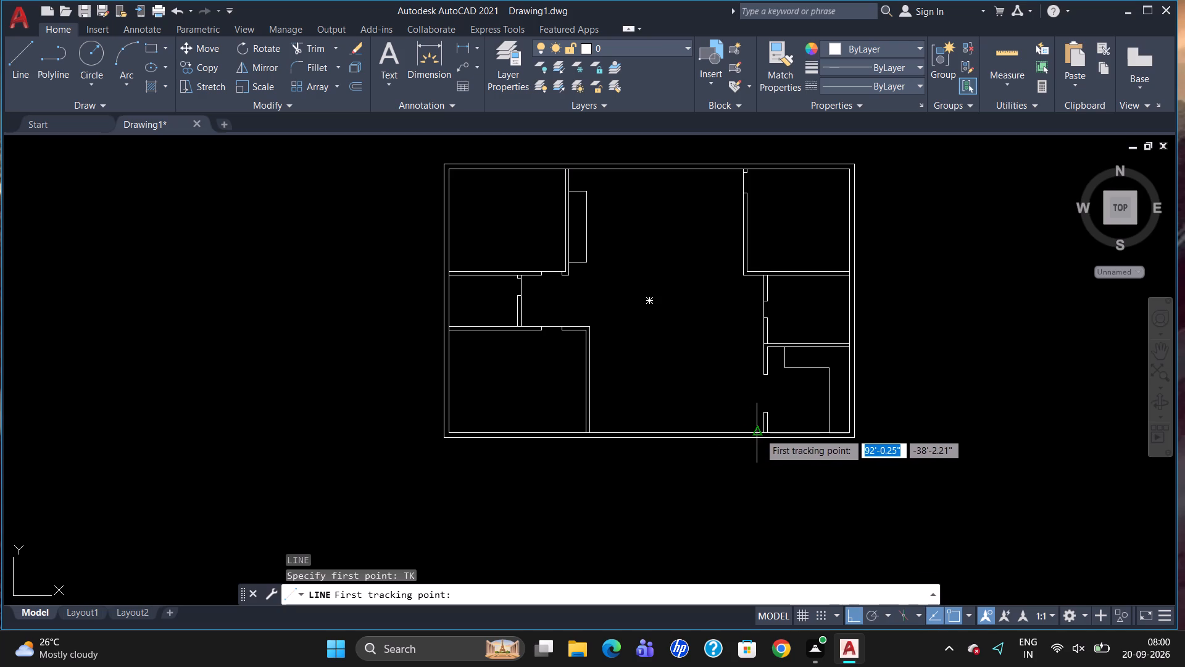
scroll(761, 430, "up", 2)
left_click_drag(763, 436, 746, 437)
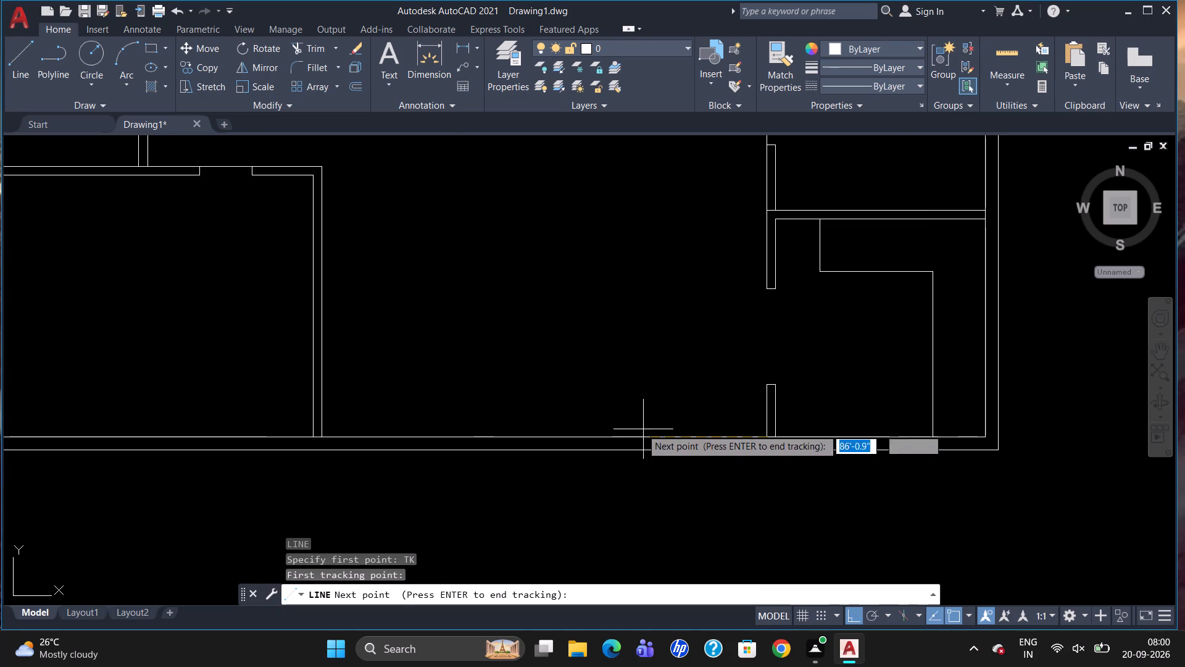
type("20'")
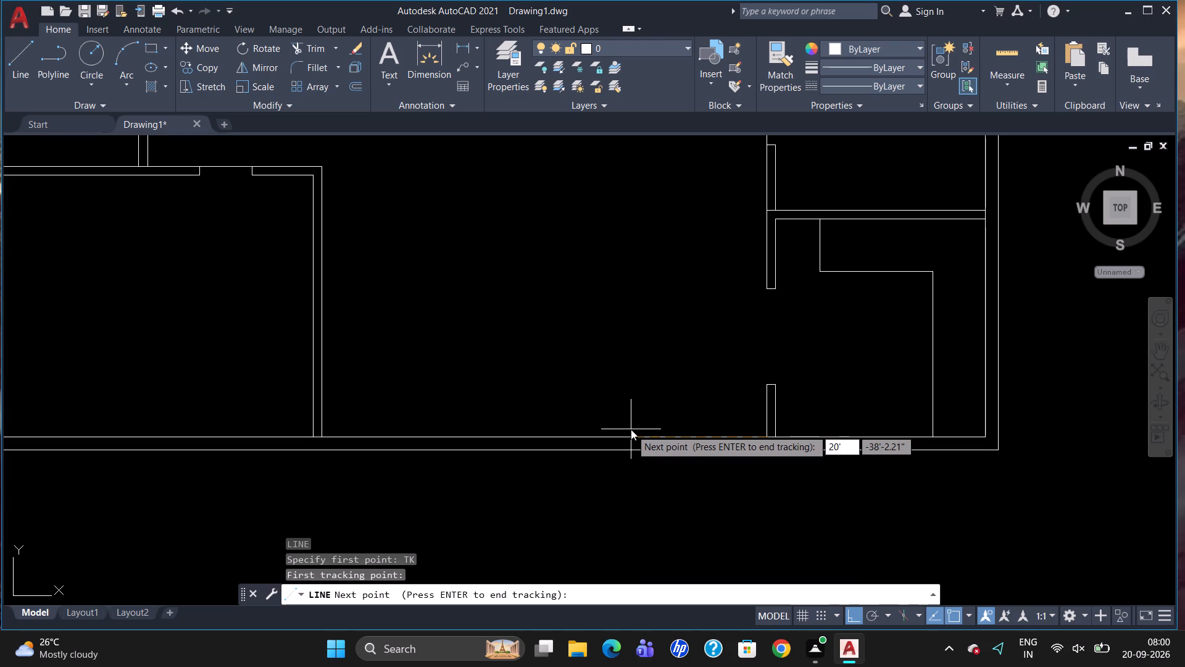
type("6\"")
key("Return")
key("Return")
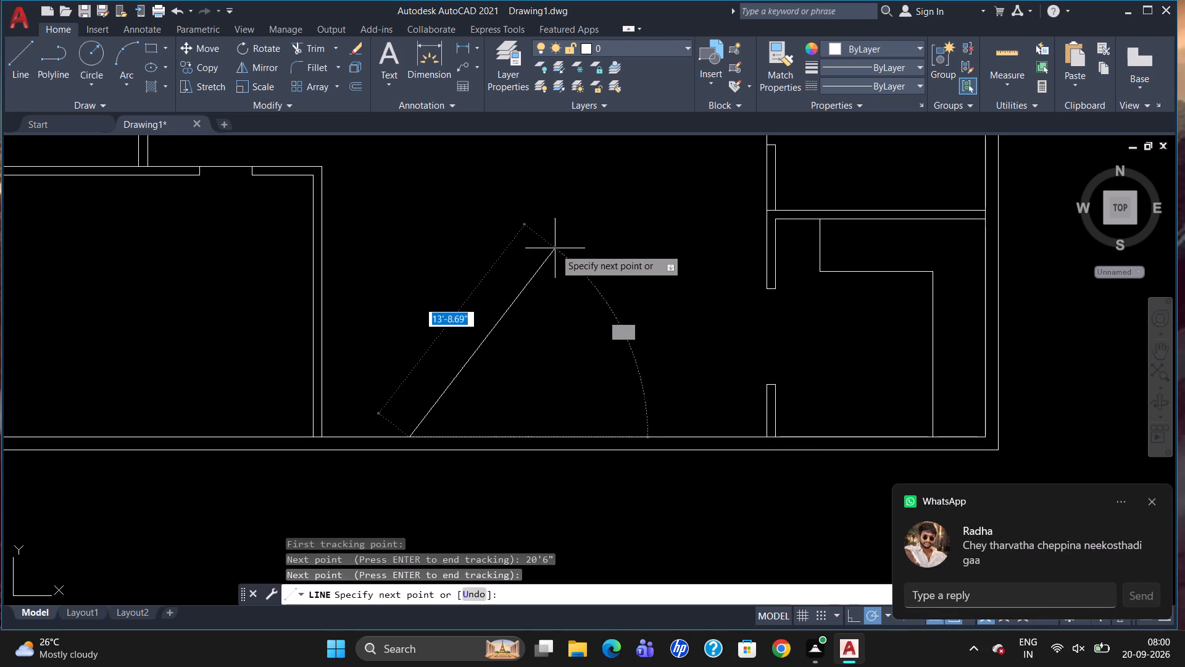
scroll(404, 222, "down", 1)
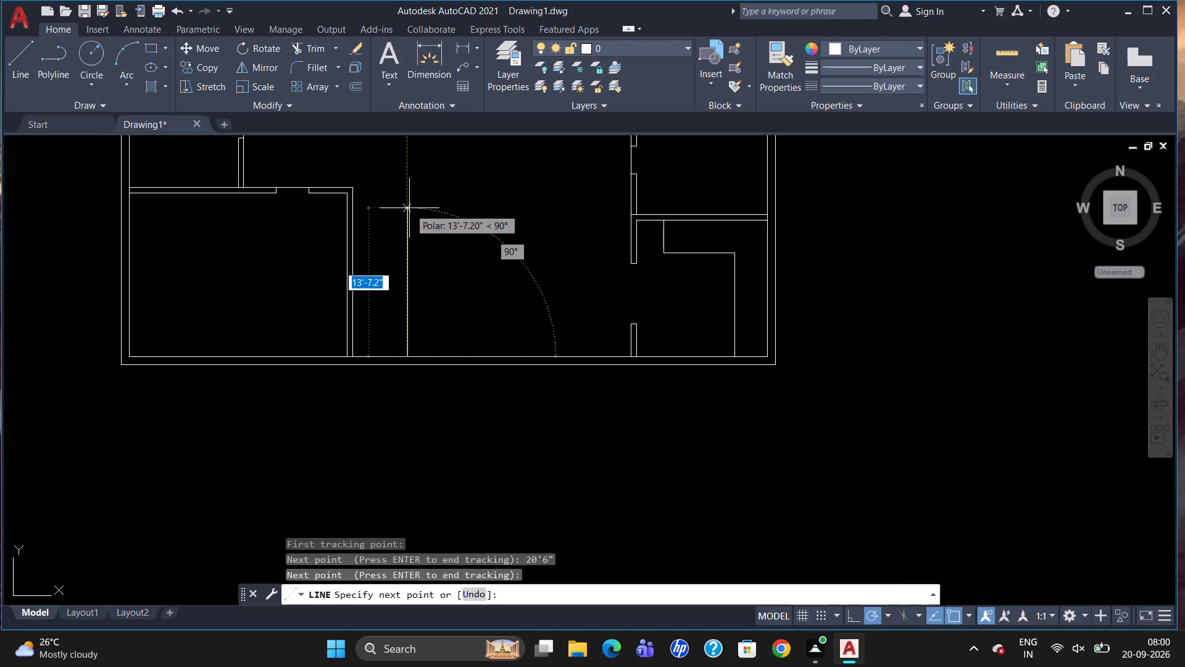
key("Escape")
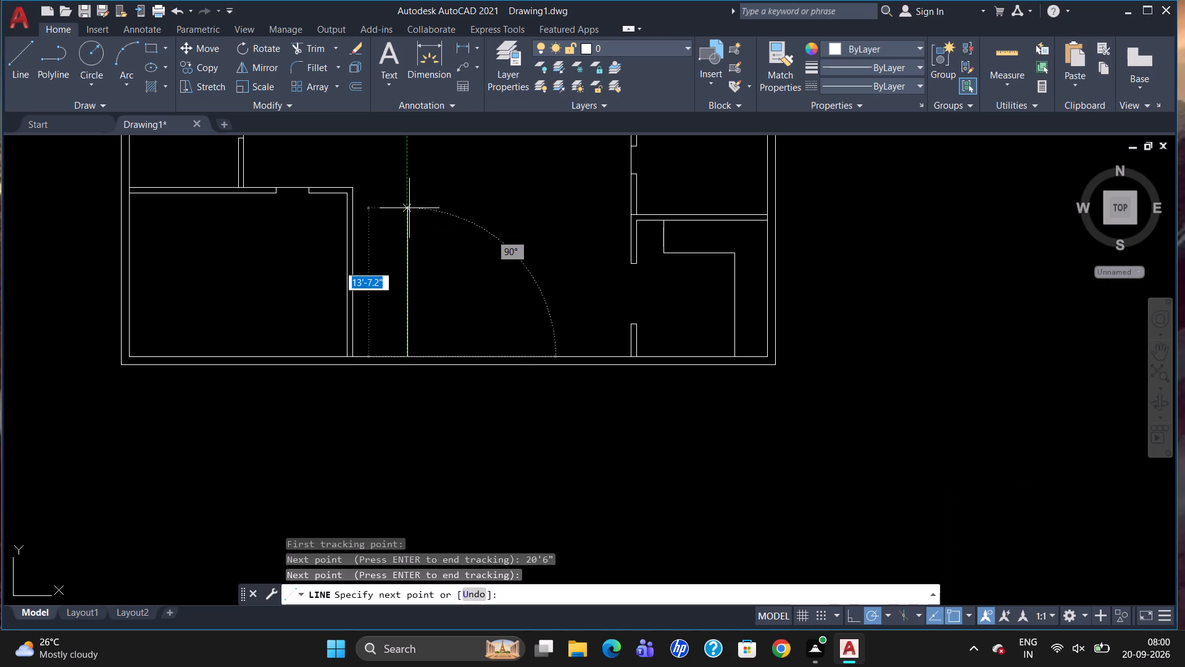
Start a line on the south outer wall's inner face, tracked 12' west from the base of the southeast room's west partition.
key("l")
key("Return")
type("TK")
key("Return")
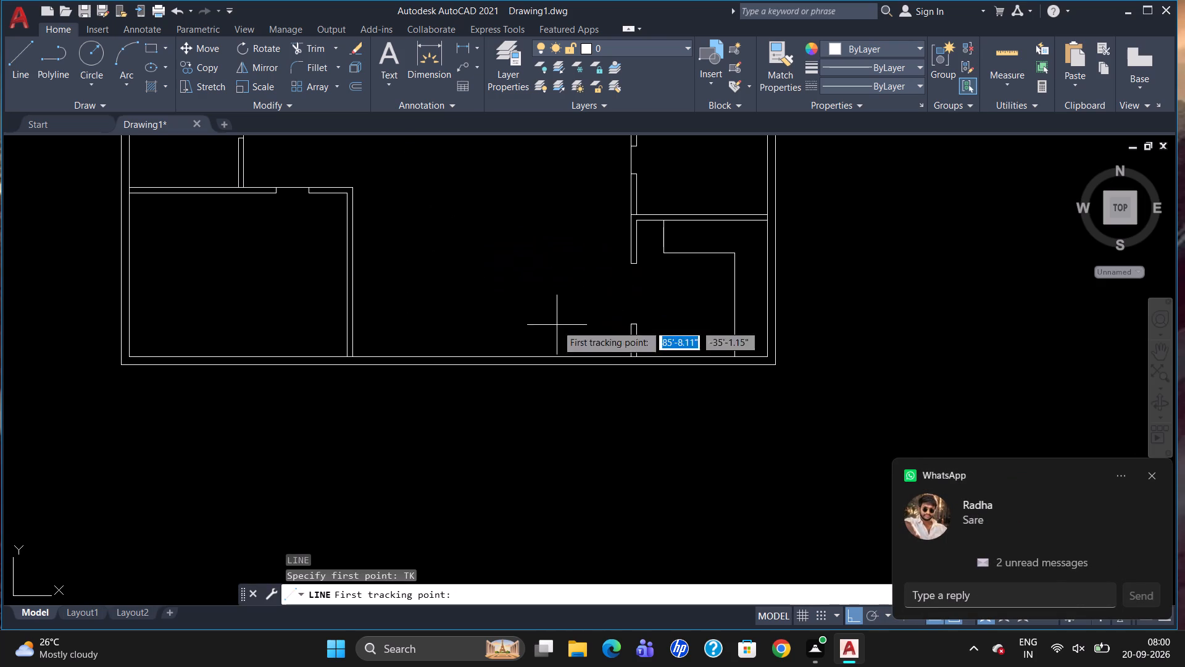
left_click(630, 351)
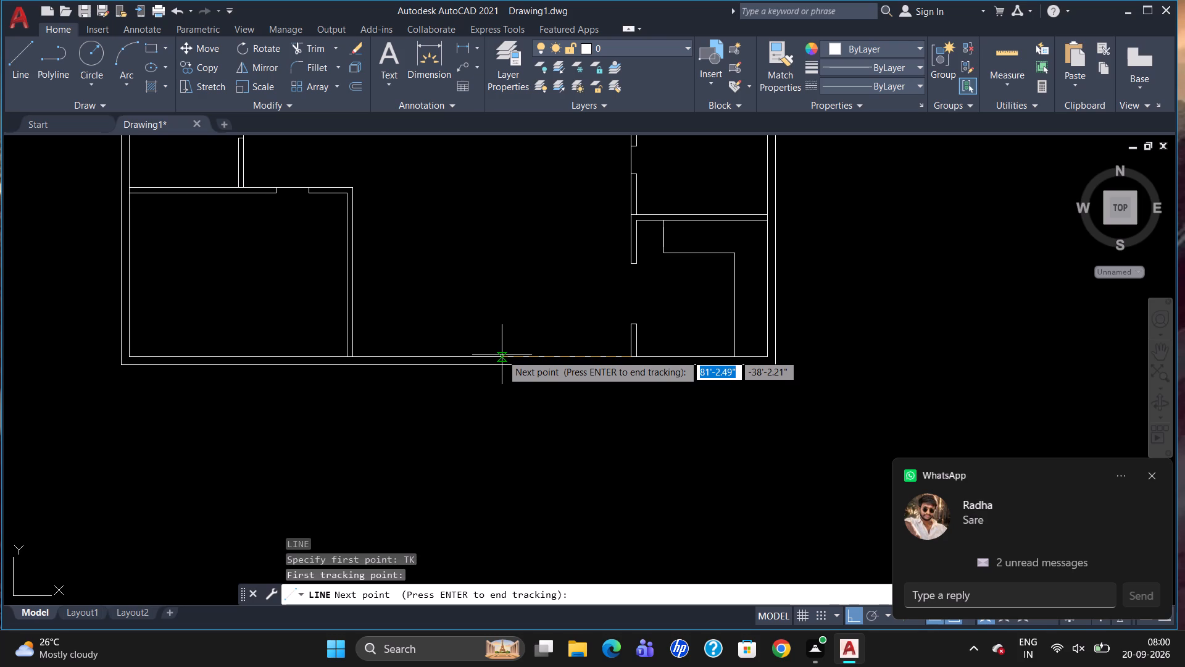
type("12'")
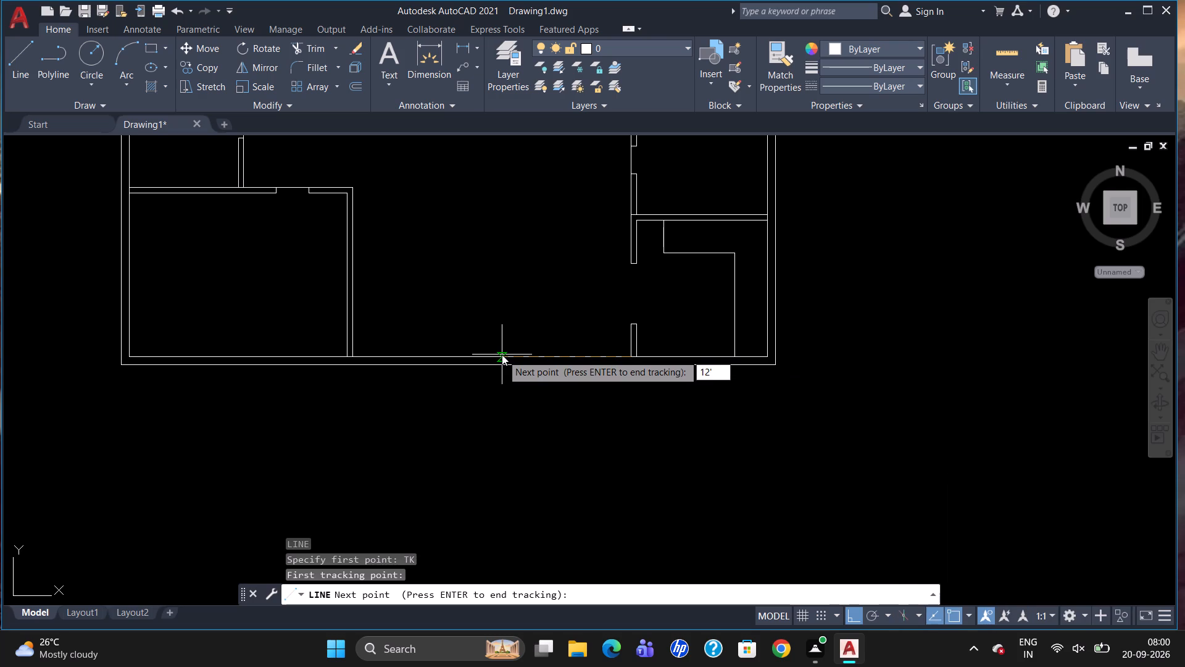
key("Return")
key("Return")
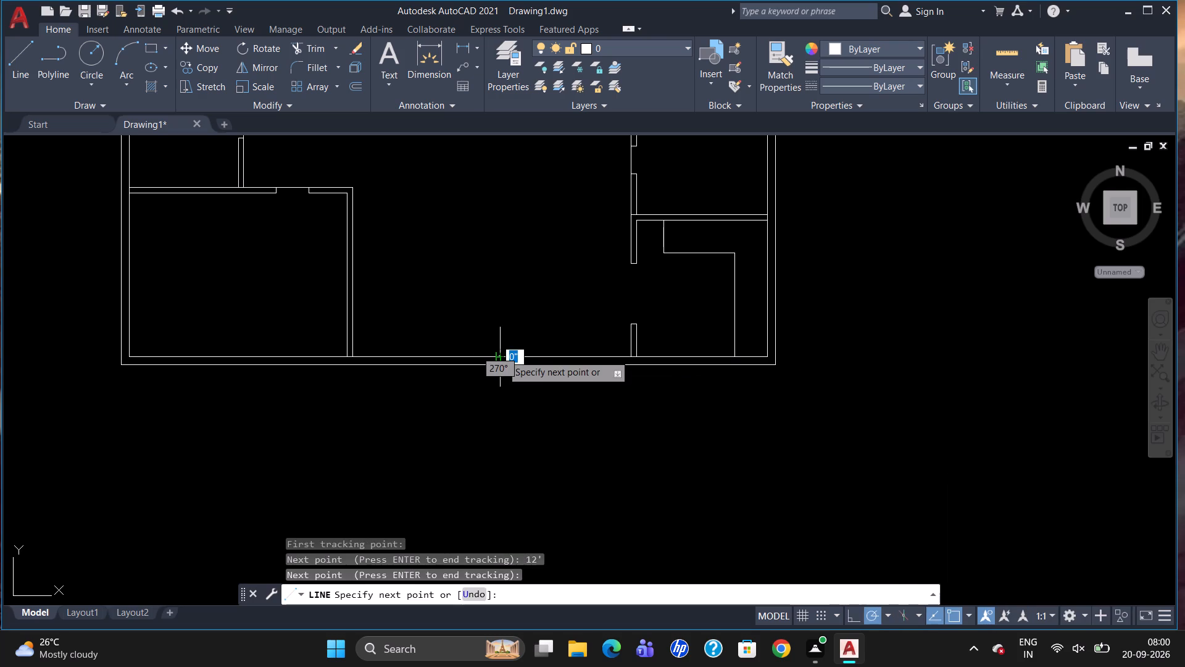
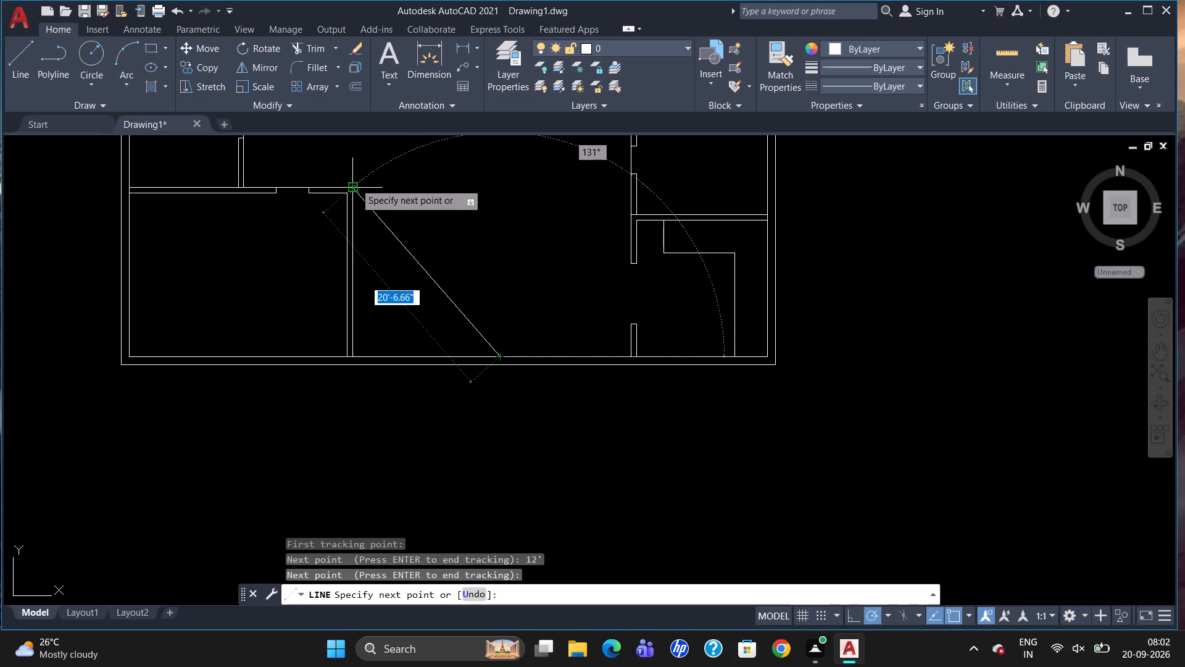
Finish the line straight north, level with the outer face of the southwest room's north partition.
left_click(499, 187)
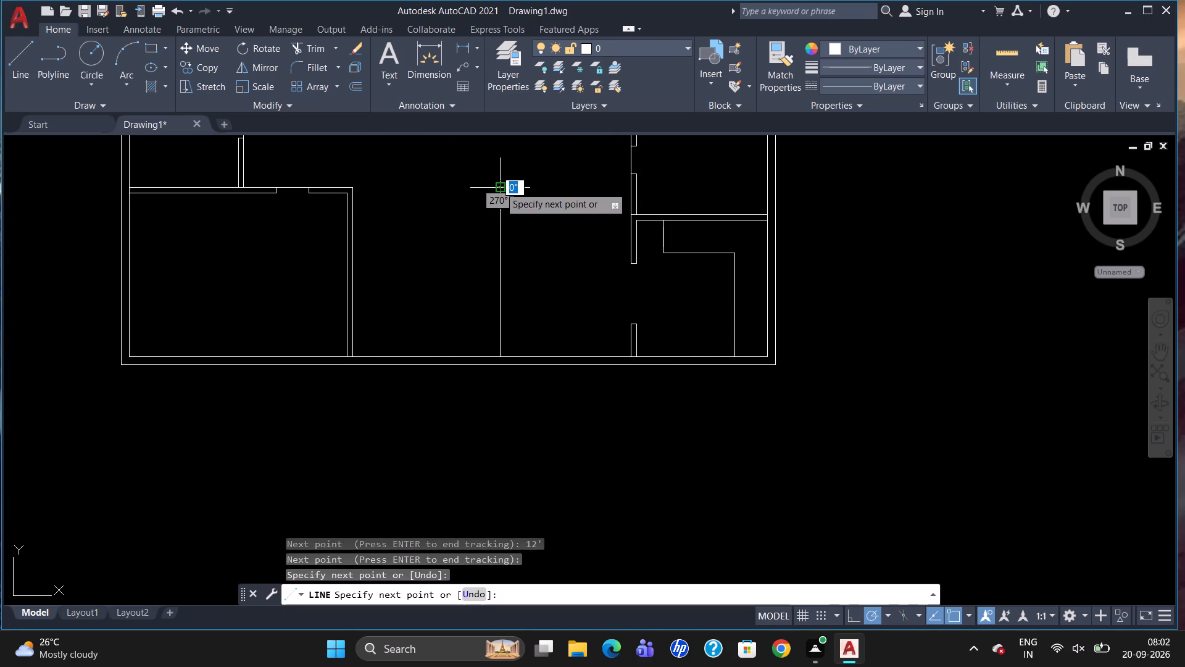
key("Escape")
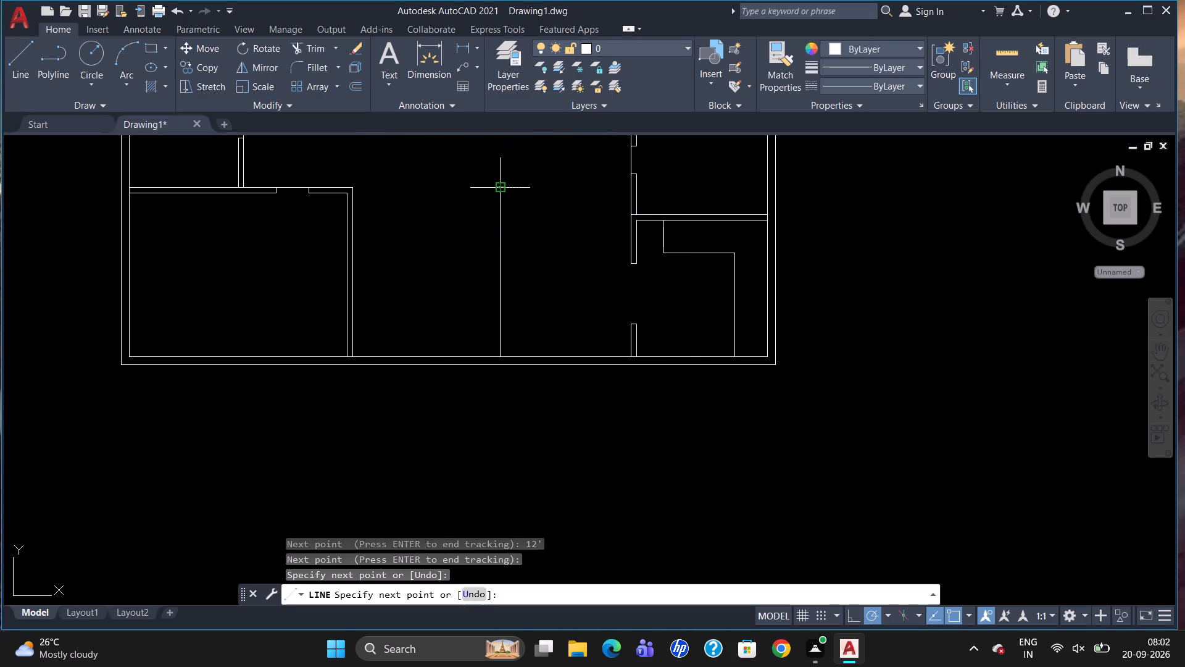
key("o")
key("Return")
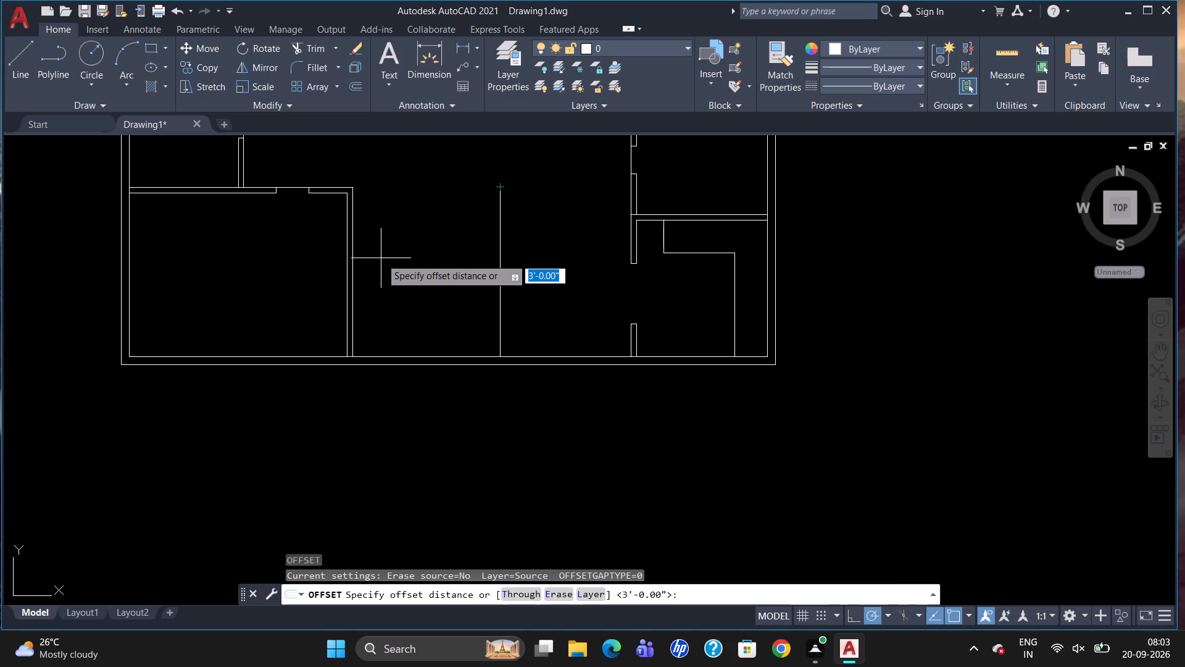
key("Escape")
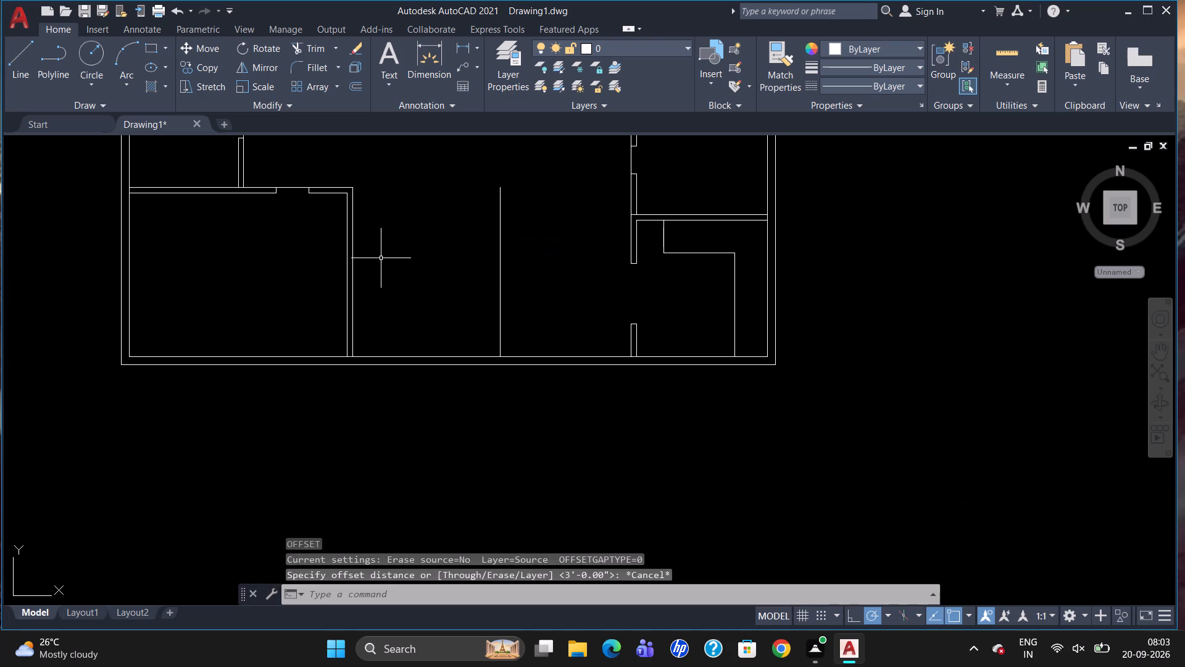
Offset the new vertical line 6 inches to the west to form the partition's second face.
key("o")
key("Return")
key("6")
key("Return")
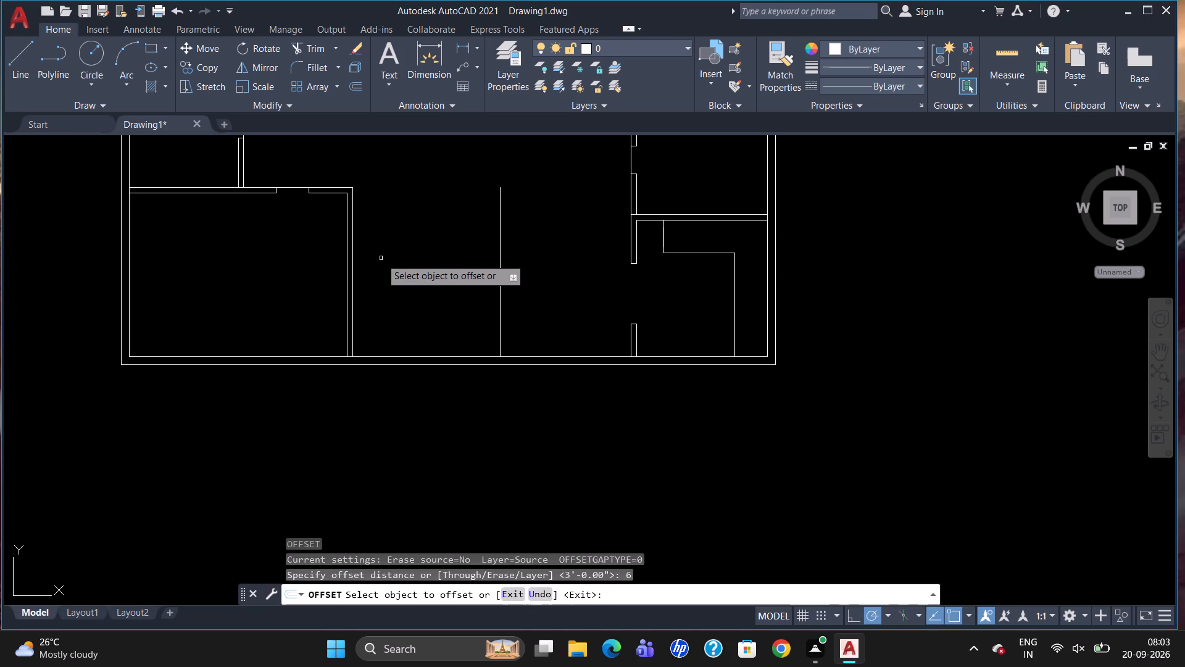
left_click(500, 272)
left_click(477, 281)
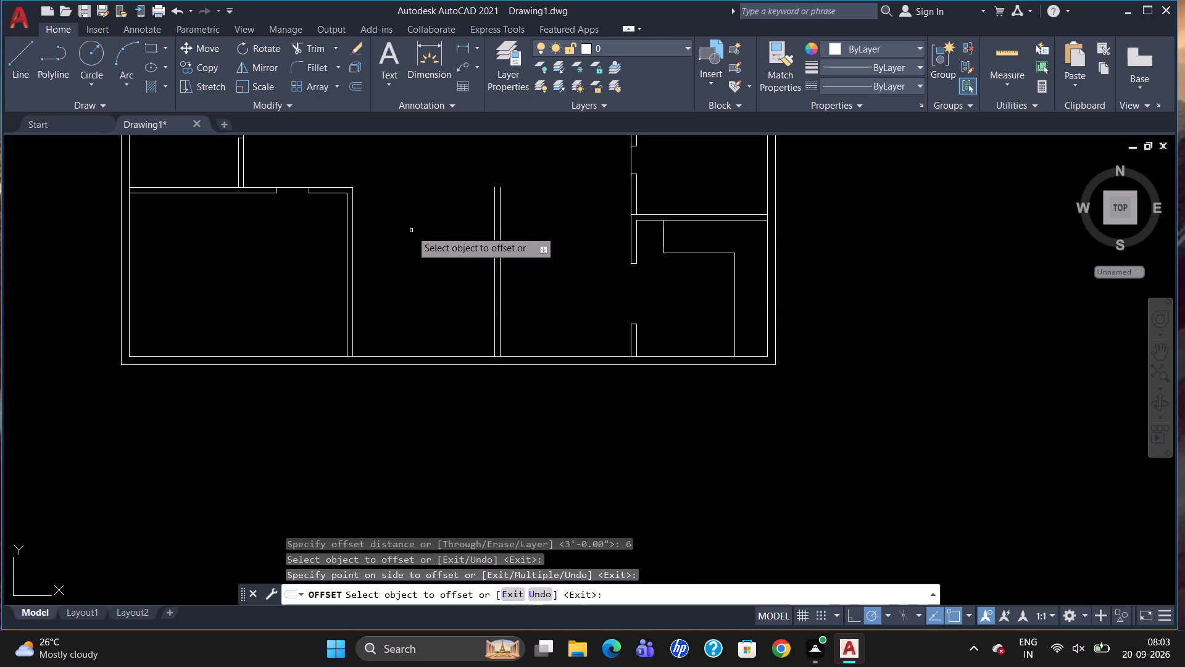
key("Escape")
Draw a horizontal line about 13'-6" long from the southwest room's northeast outer corner to the top of the new partition's east face.
key("l")
key("Return")
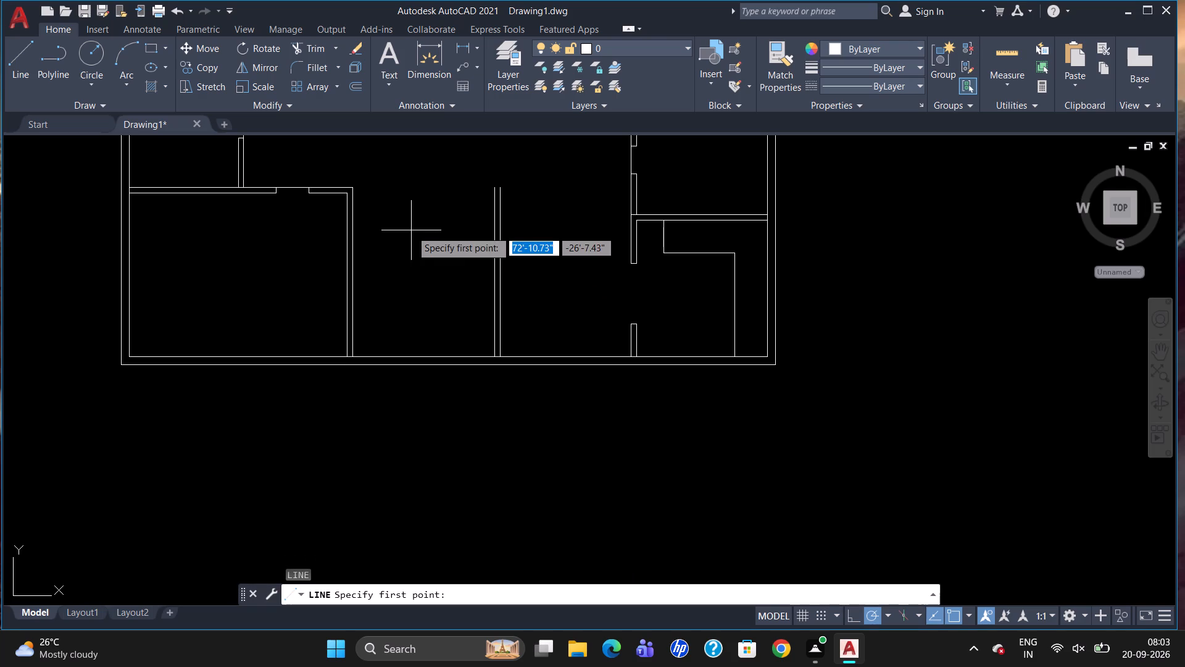
left_click_drag(356, 187, 364, 188)
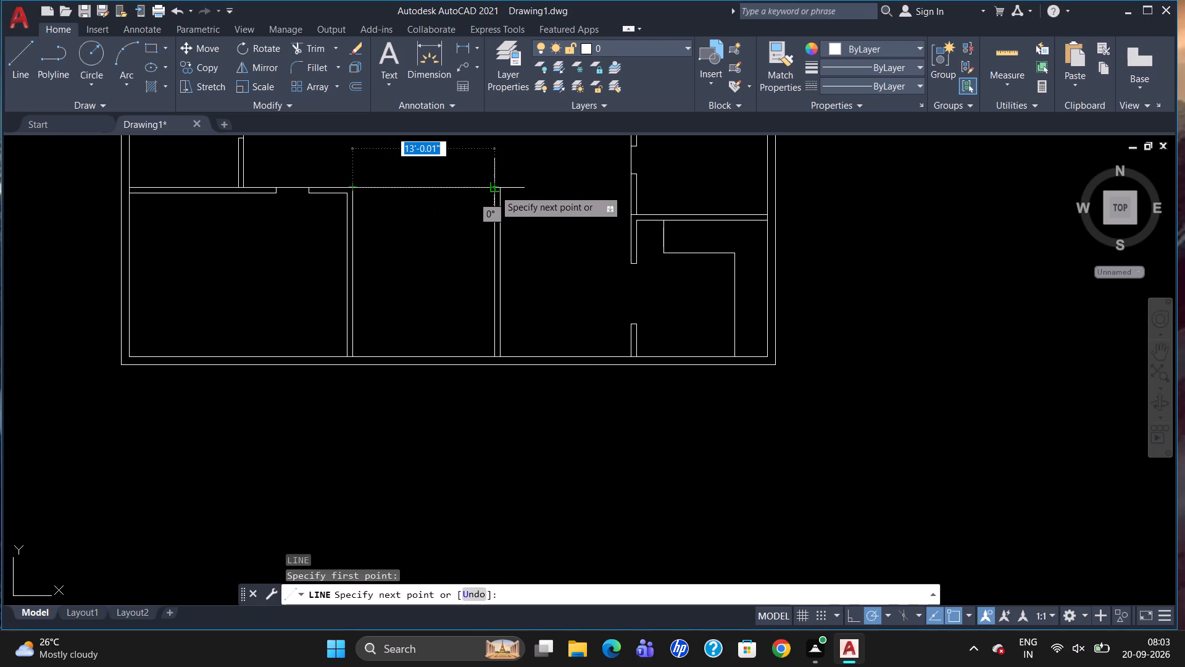
scroll(499, 187, "up", 2)
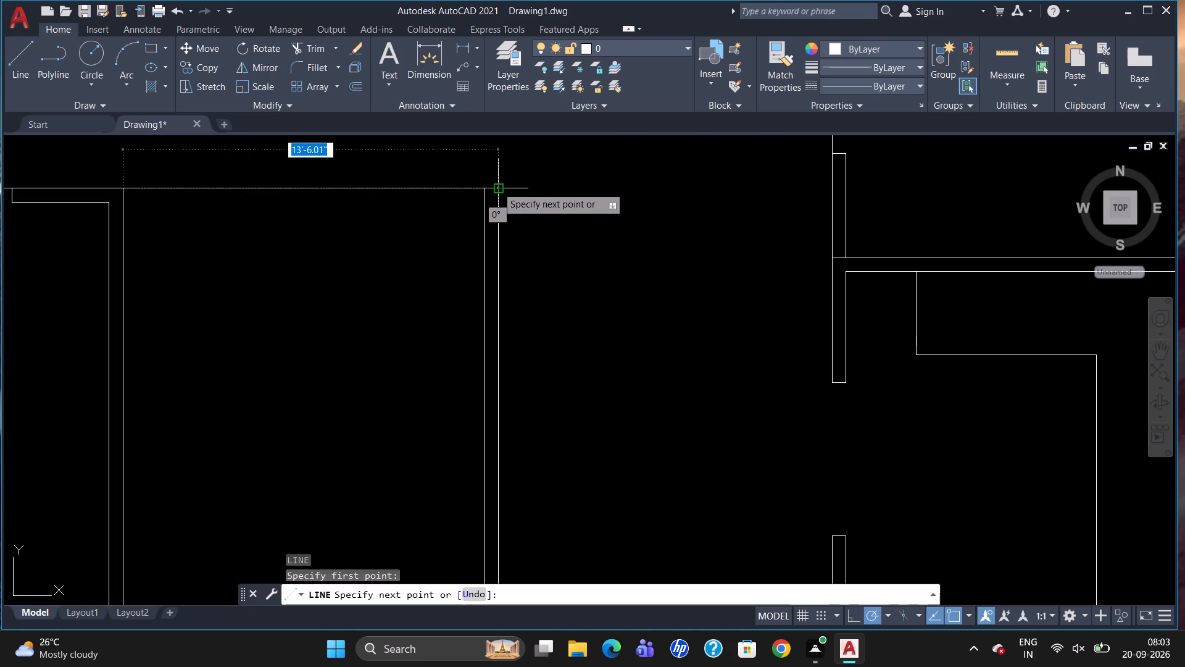
left_click(497, 187)
scroll(520, 182, "down", 2)
key("Escape")
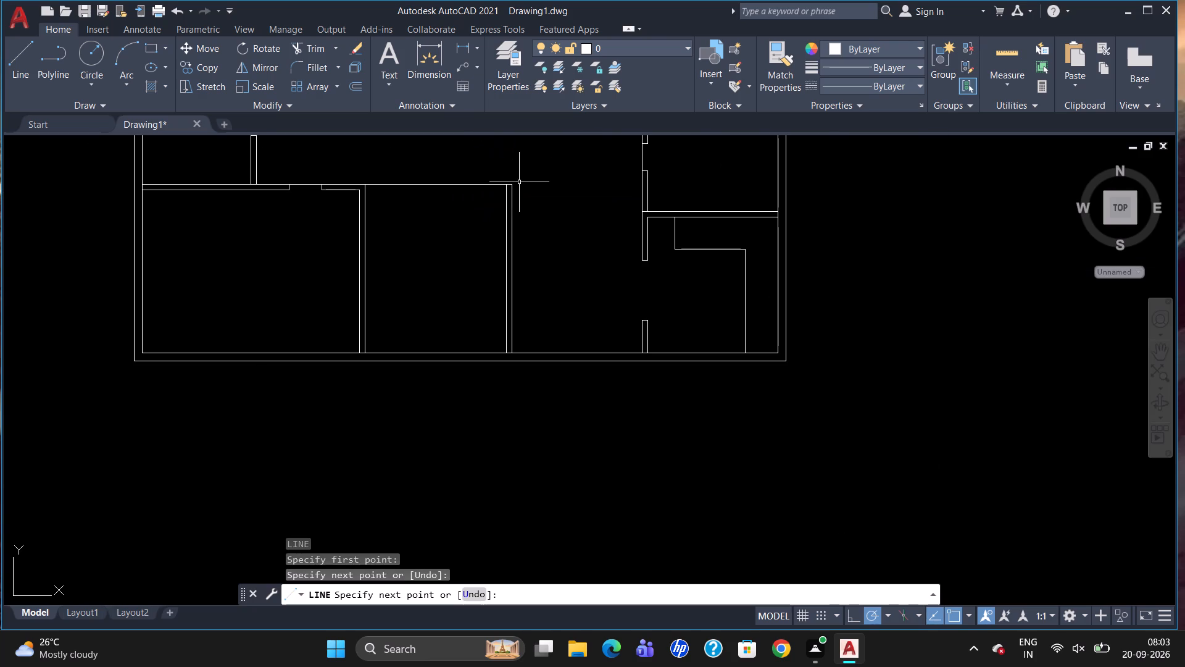
Offset the new horizontal line 6 inches to the south to form the room's north partition.
key("o")
key("Return")
key("6")
key("Return")
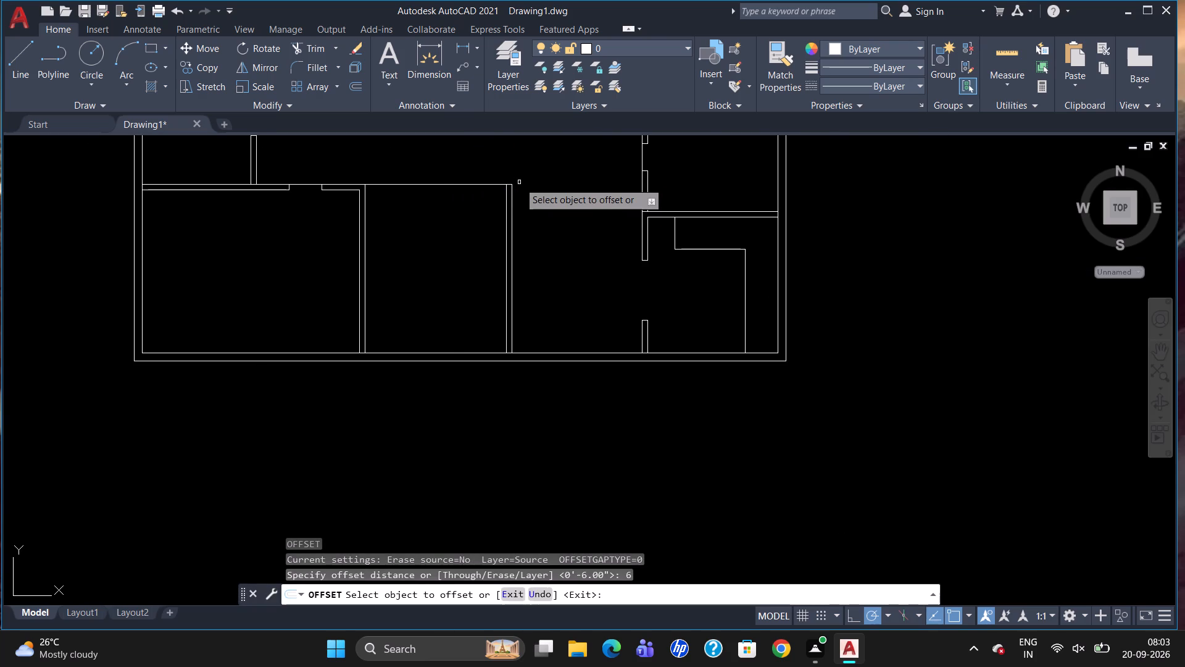
left_click_drag(486, 184, 482, 199)
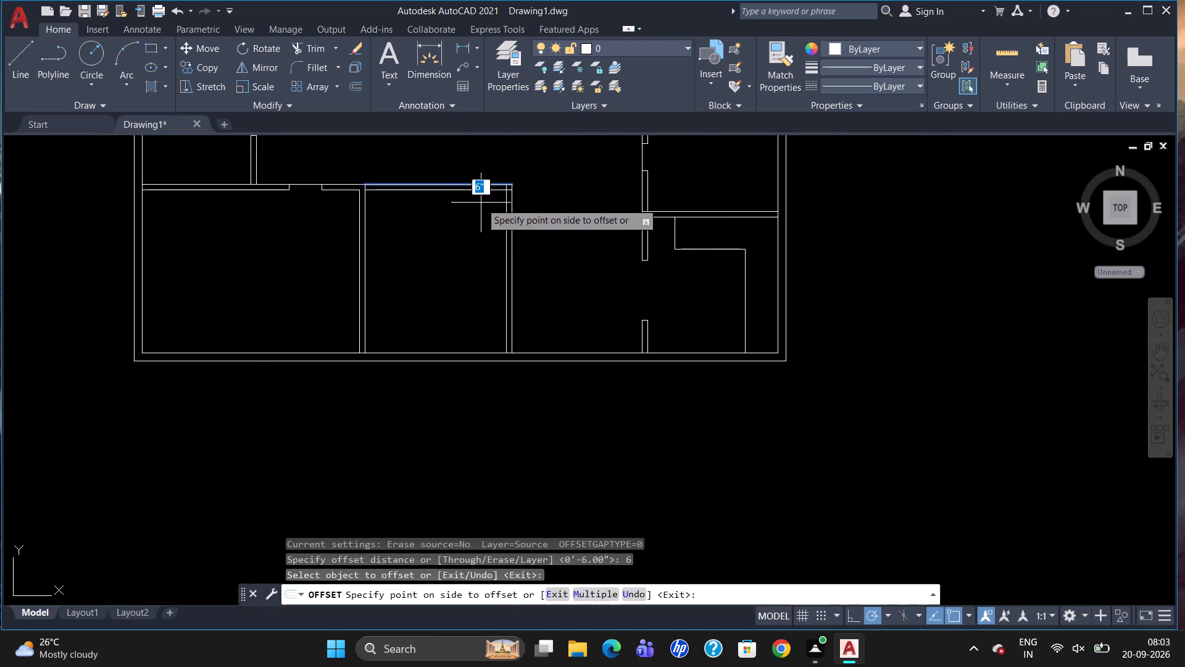
left_click(480, 202)
key("Escape")
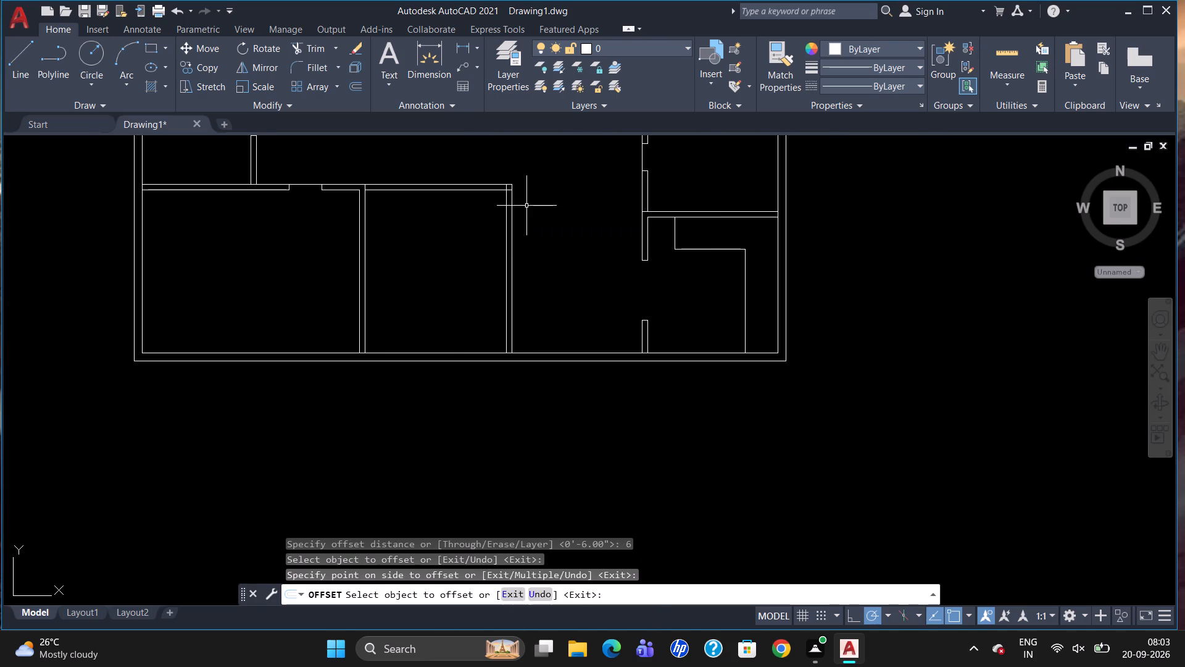
Trim the overlapping inner line ends at the new room's northeast corner.
type("TR")
key("Return")
key("Return")
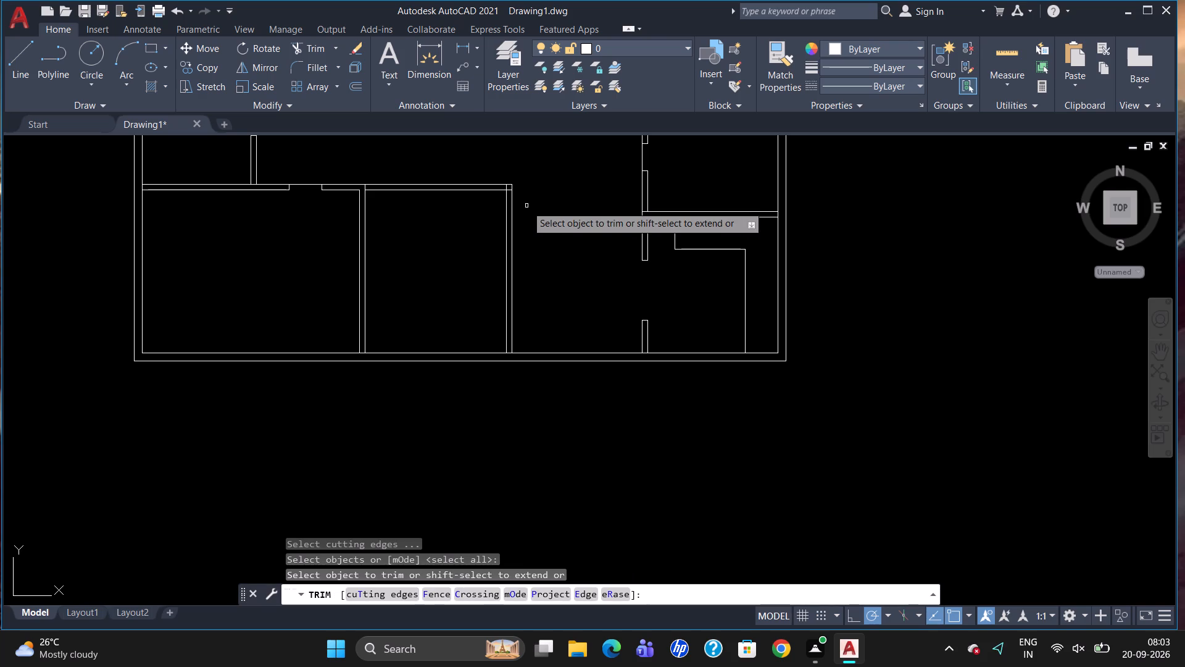
scroll(438, 193, "up", 2)
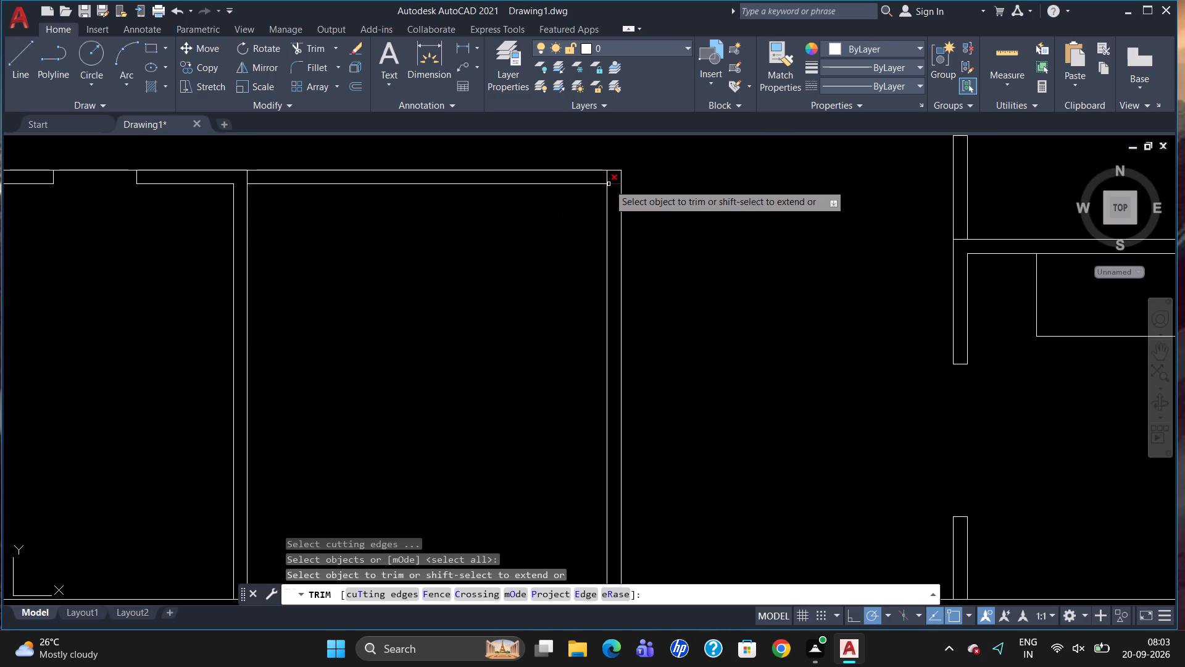
left_click(610, 184)
left_click(609, 178)
scroll(610, 180, "down", 2)
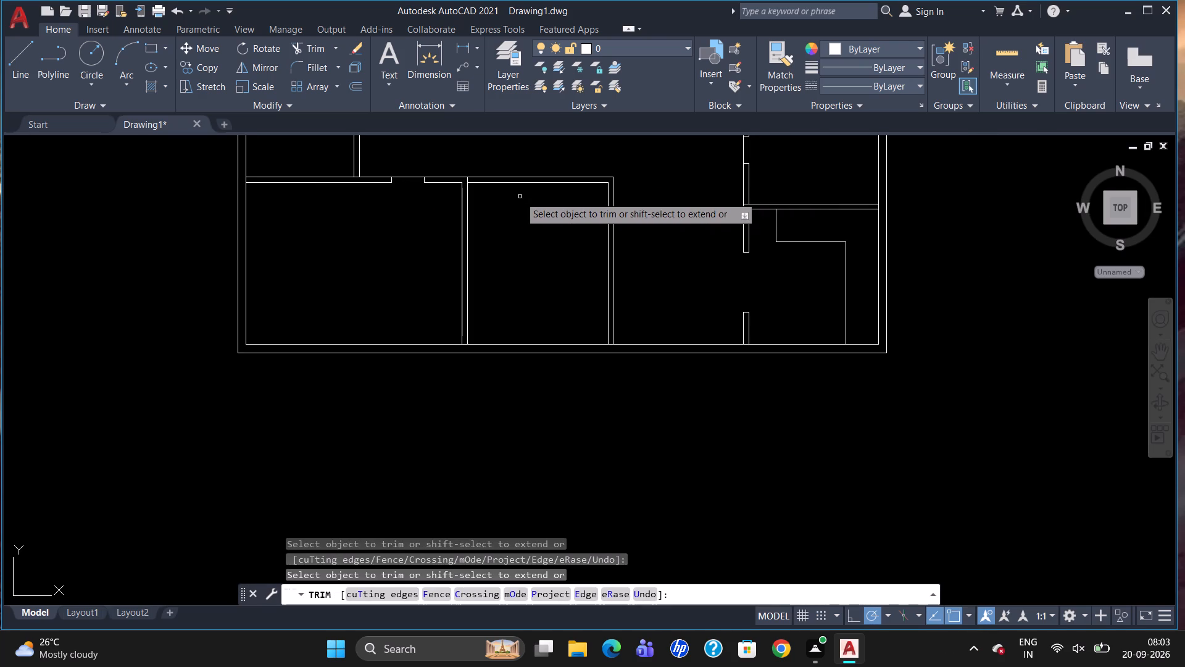
key("Escape")
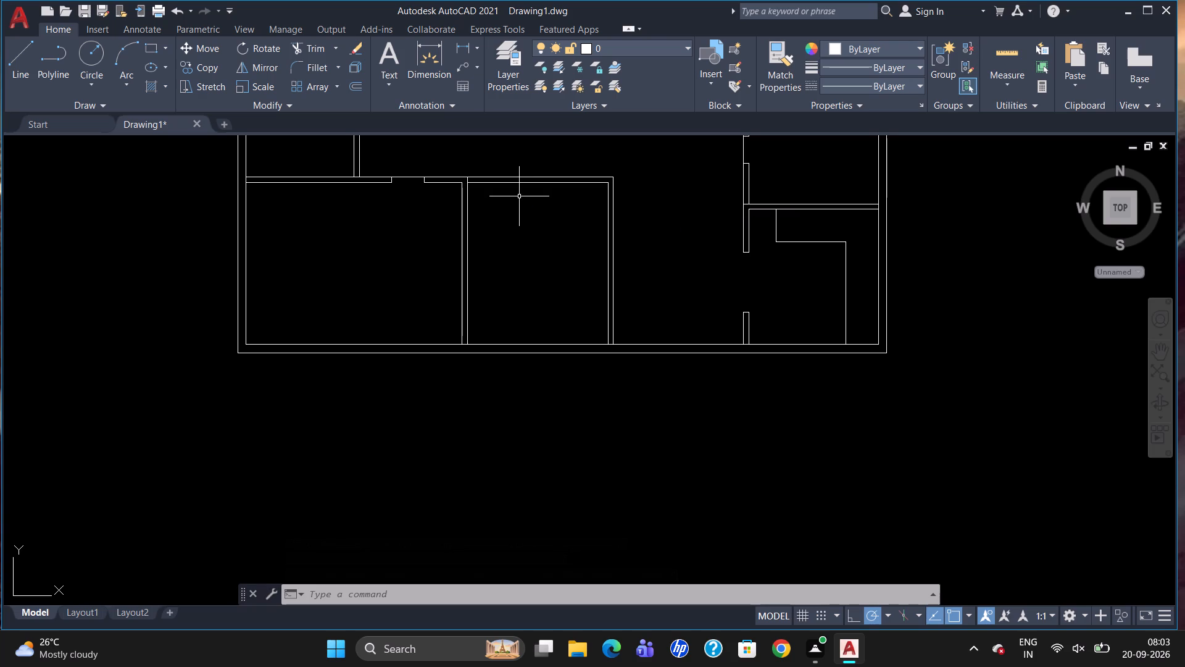
Examine the new middle room on the south side and the overall floor plan layout.
scroll(533, 229, "down", 1)
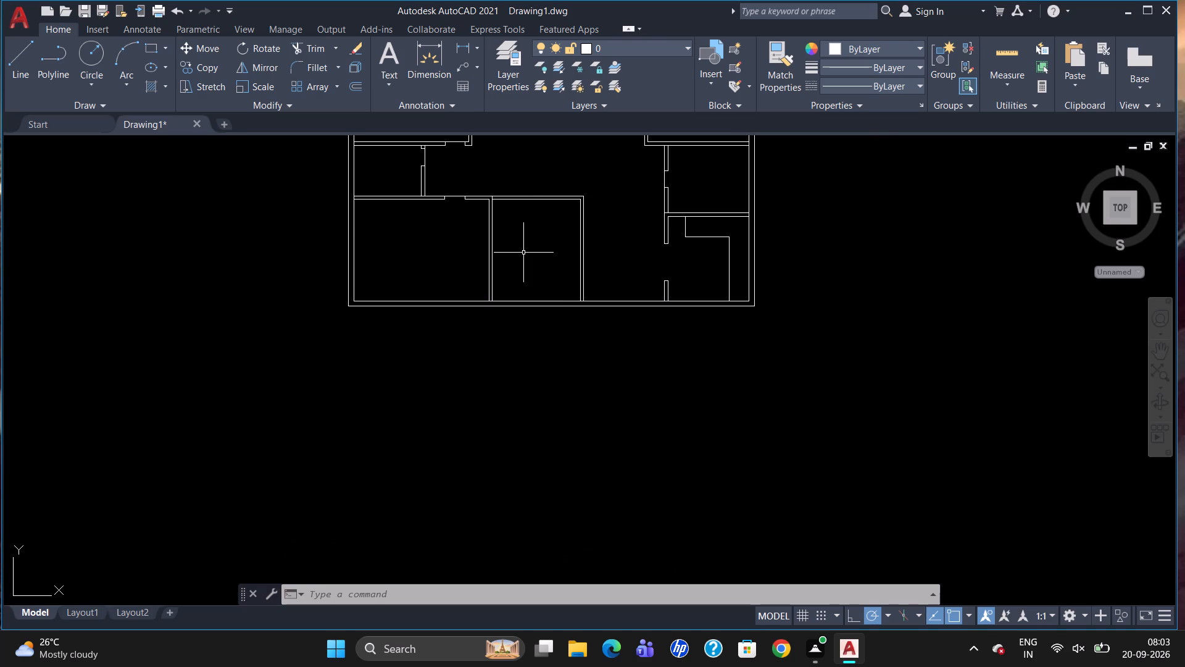
scroll(621, 241, "up", 1)
scroll(673, 288, "down", 1)
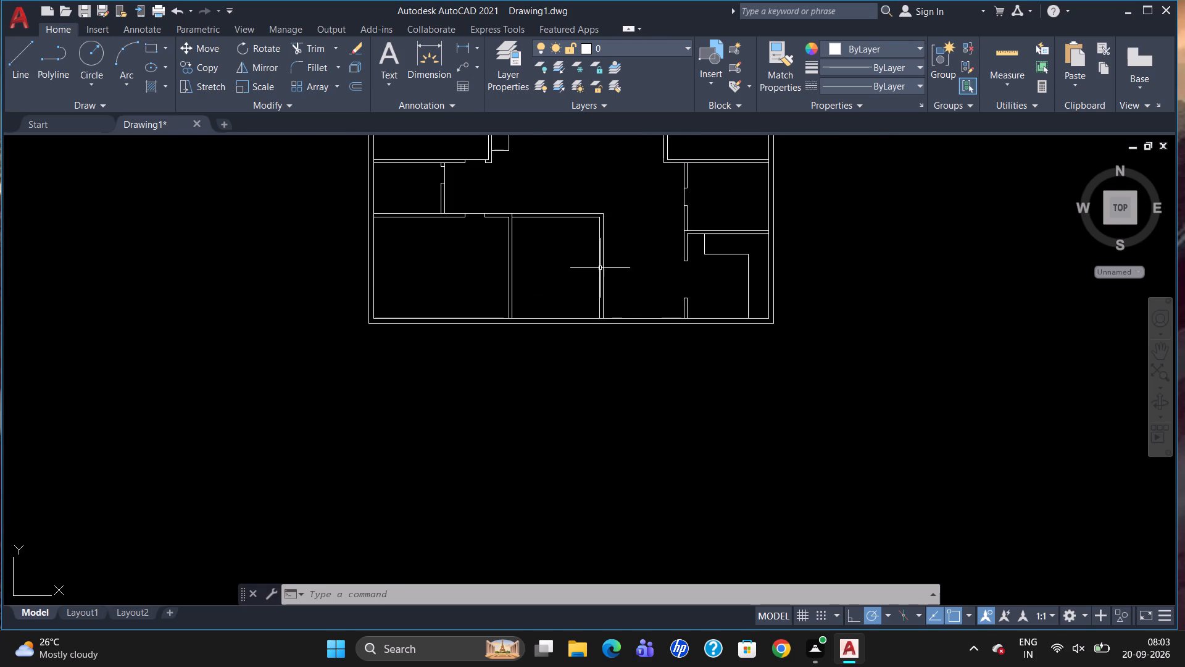
scroll(601, 262, "down", 1)
scroll(599, 169, "up", 2)
scroll(619, 275, "down", 2)
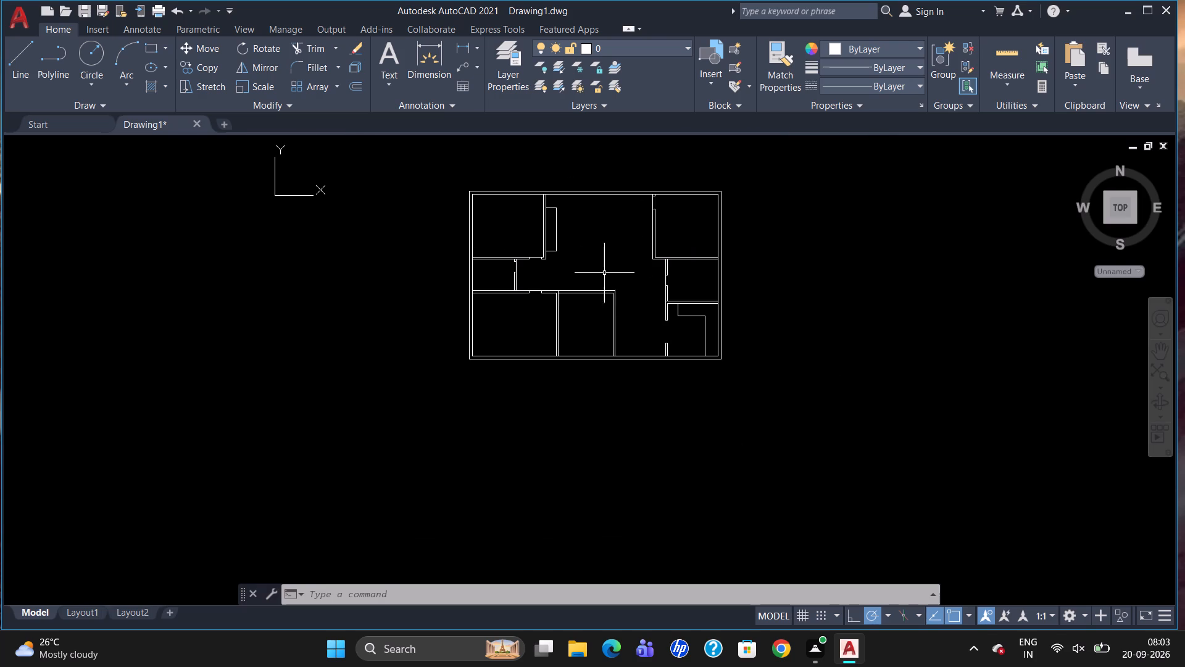
scroll(599, 311, "up", 1)
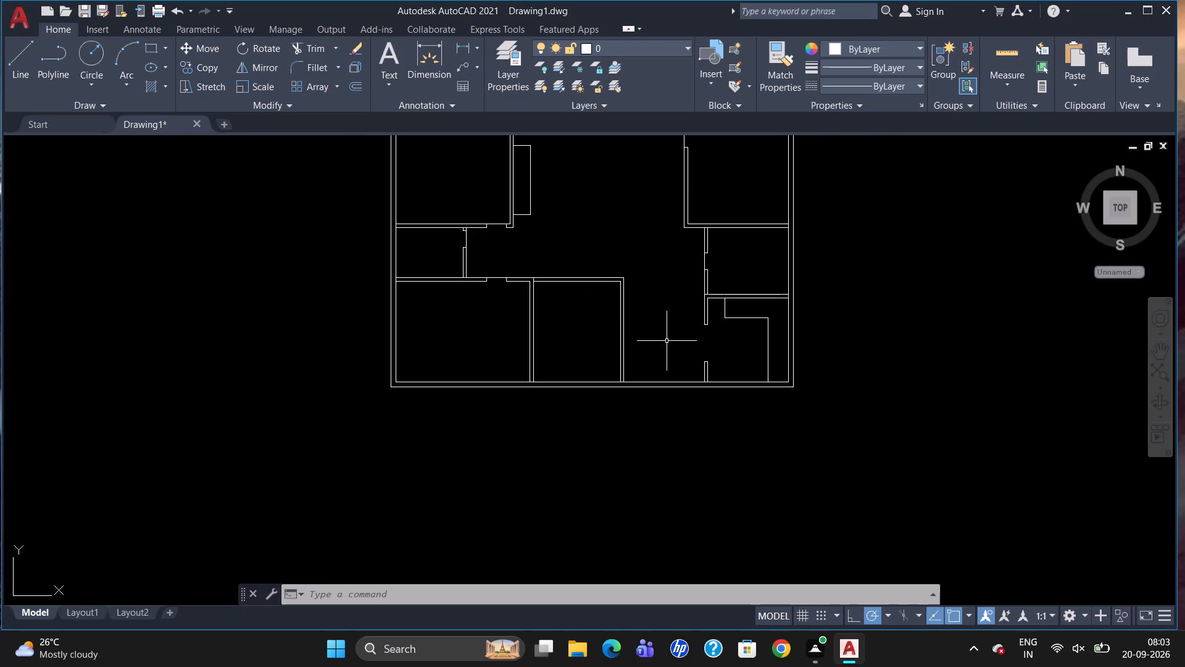
scroll(653, 334, "down", 1)
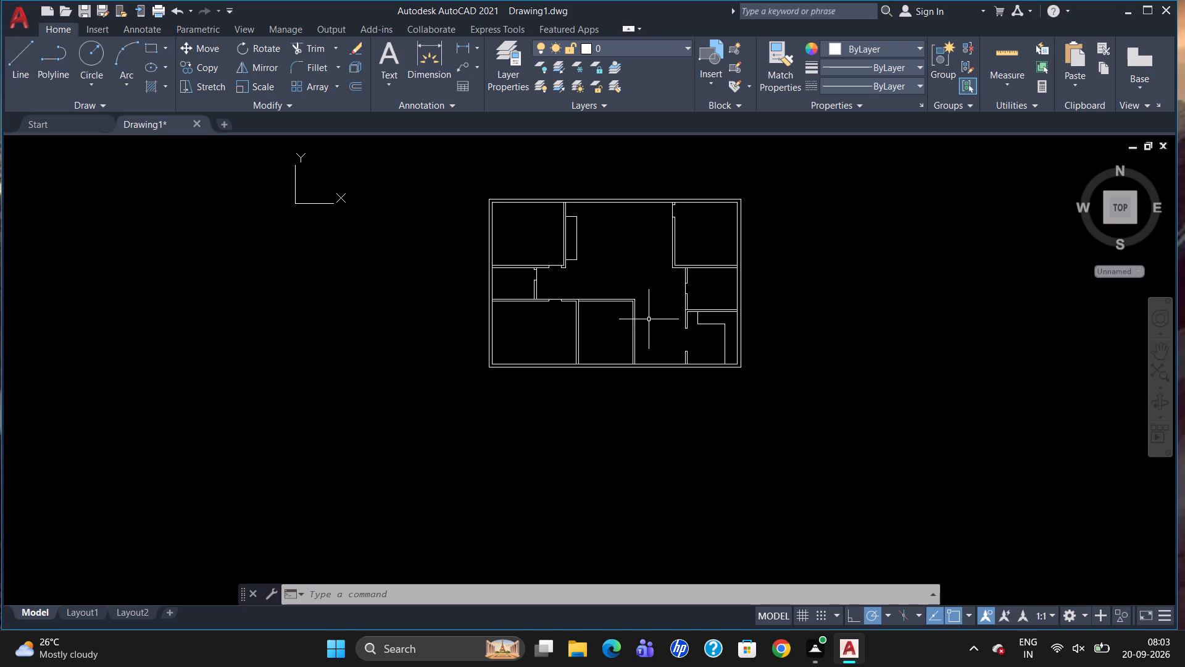
scroll(648, 318, "up", 1)
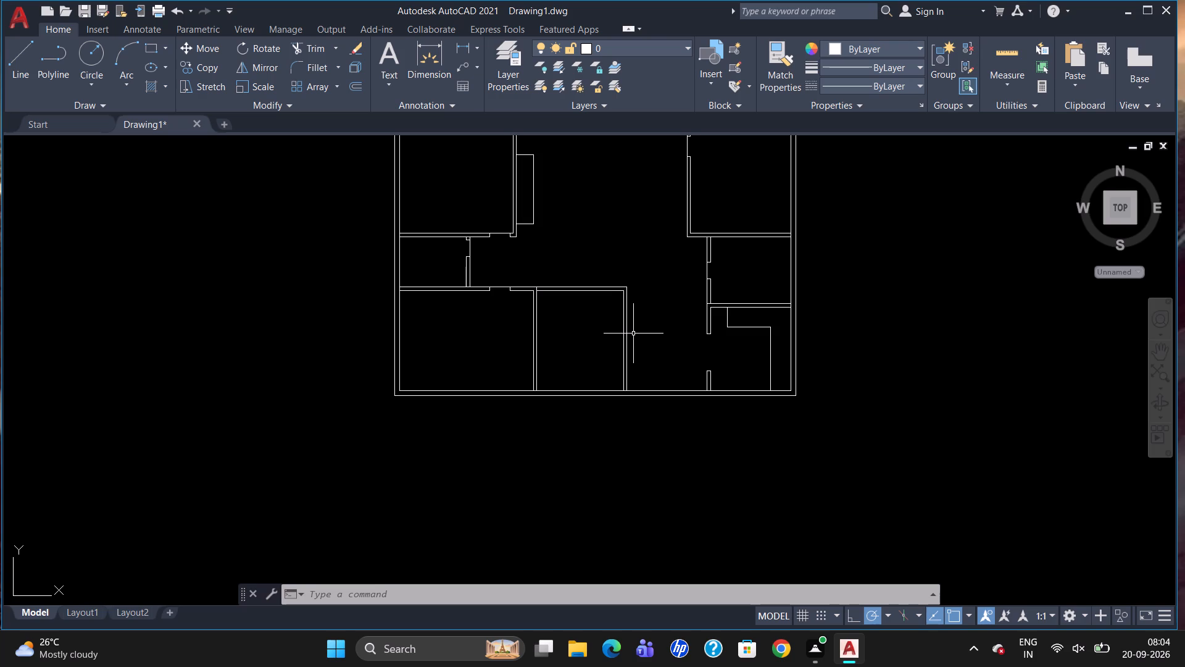
scroll(625, 338, "down", 1)
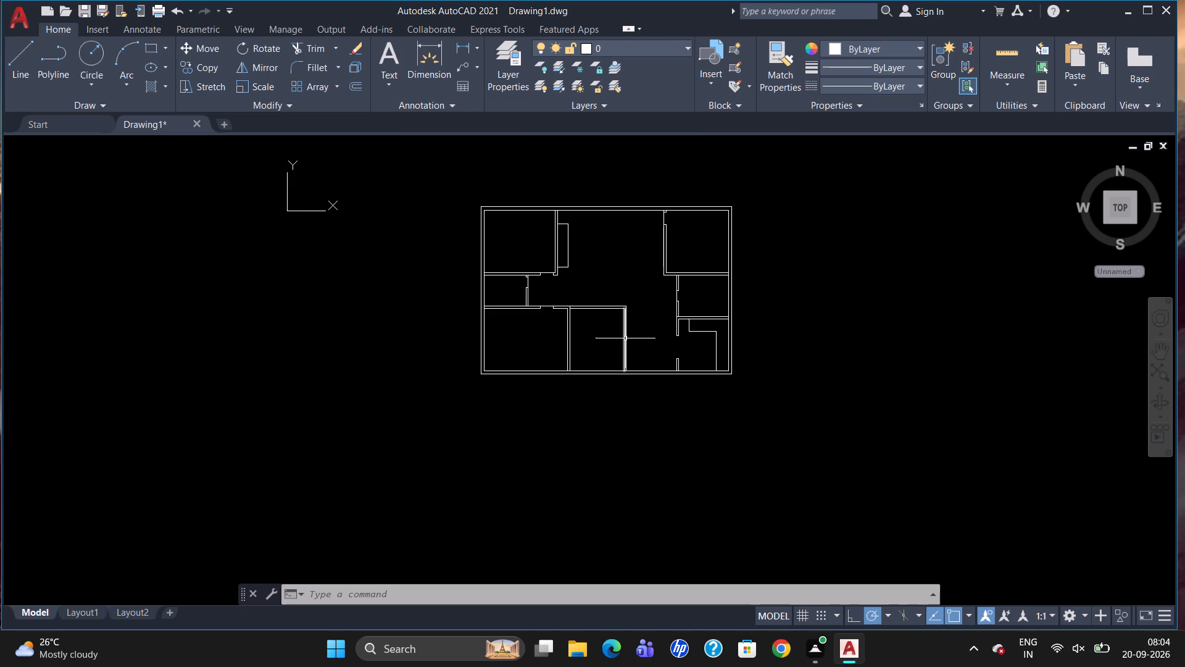
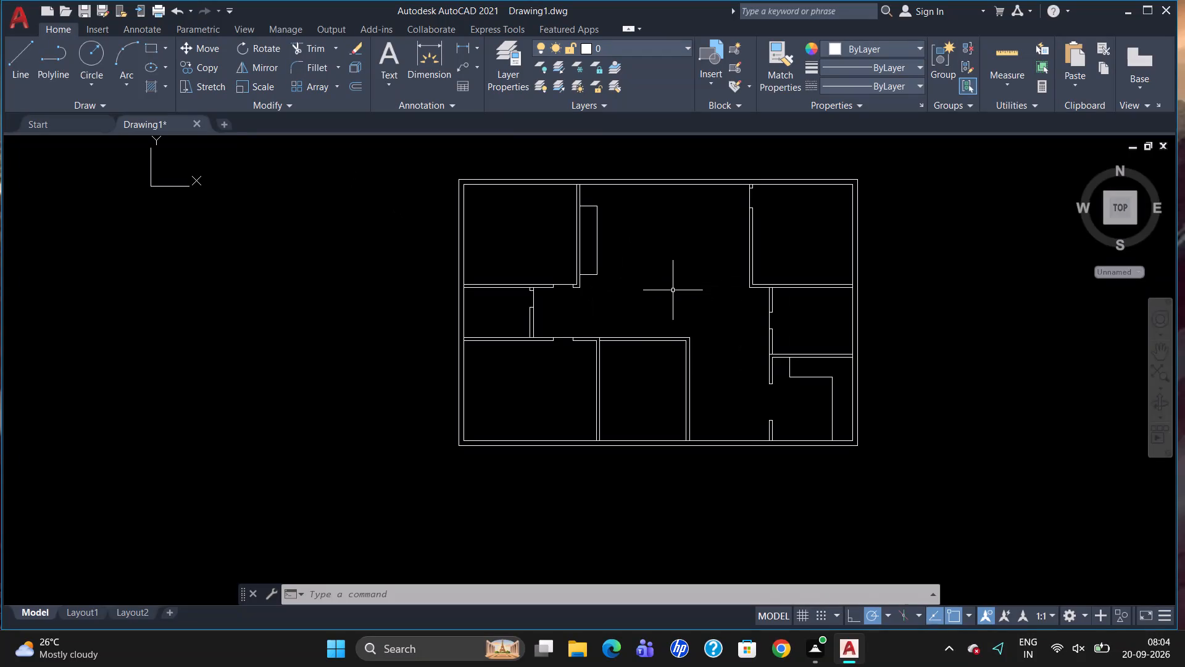
Measure the clear width between the northwest and northeast rooms' facing partitions with a temporary linear dimension, and delete it.
scroll(721, 174, "up", 1)
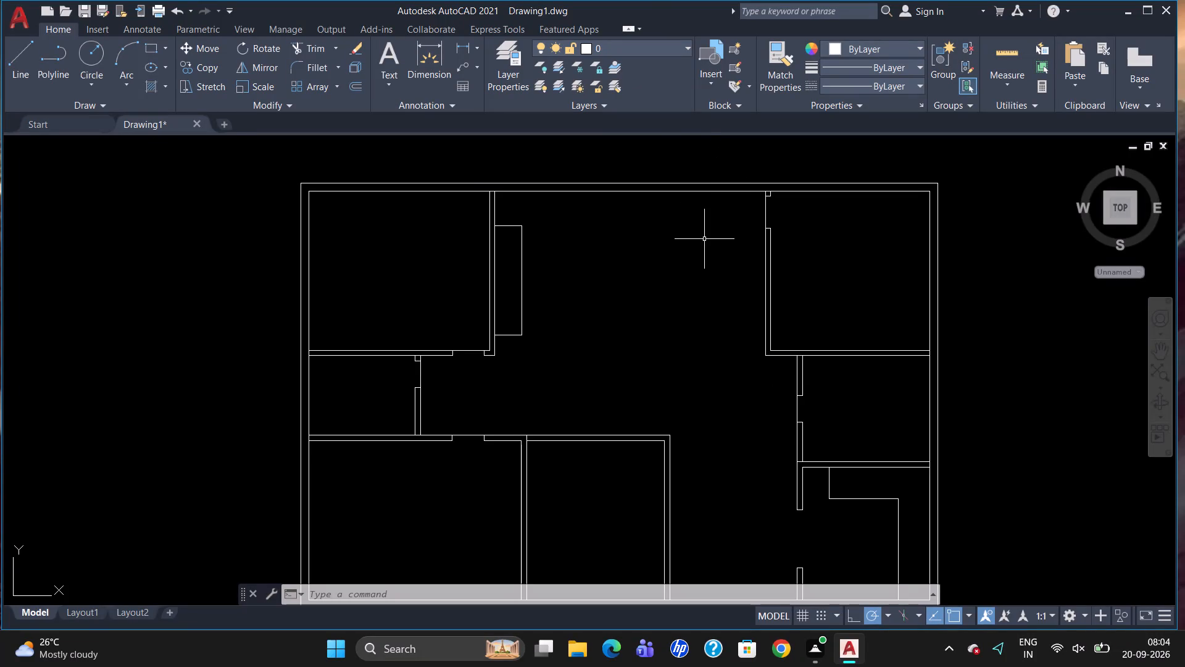
type("DLI")
key("Return")
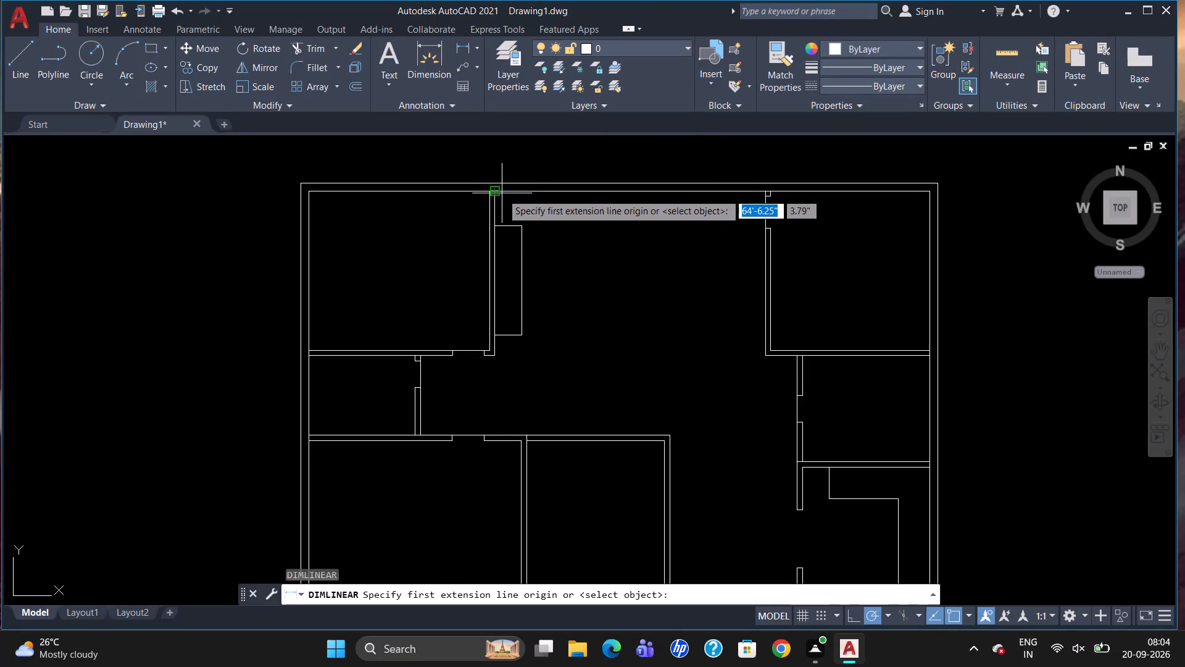
left_click_drag(500, 193, 508, 196)
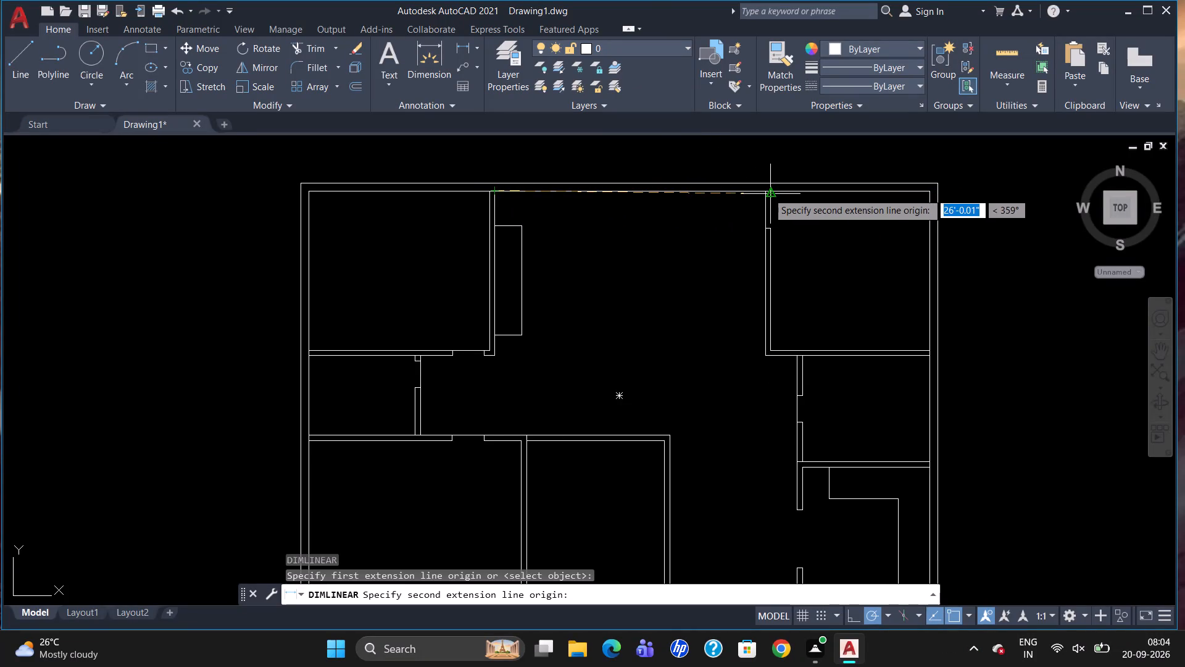
left_click_drag(762, 190, 759, 195)
left_click(750, 214)
scroll(680, 210, "up", 3)
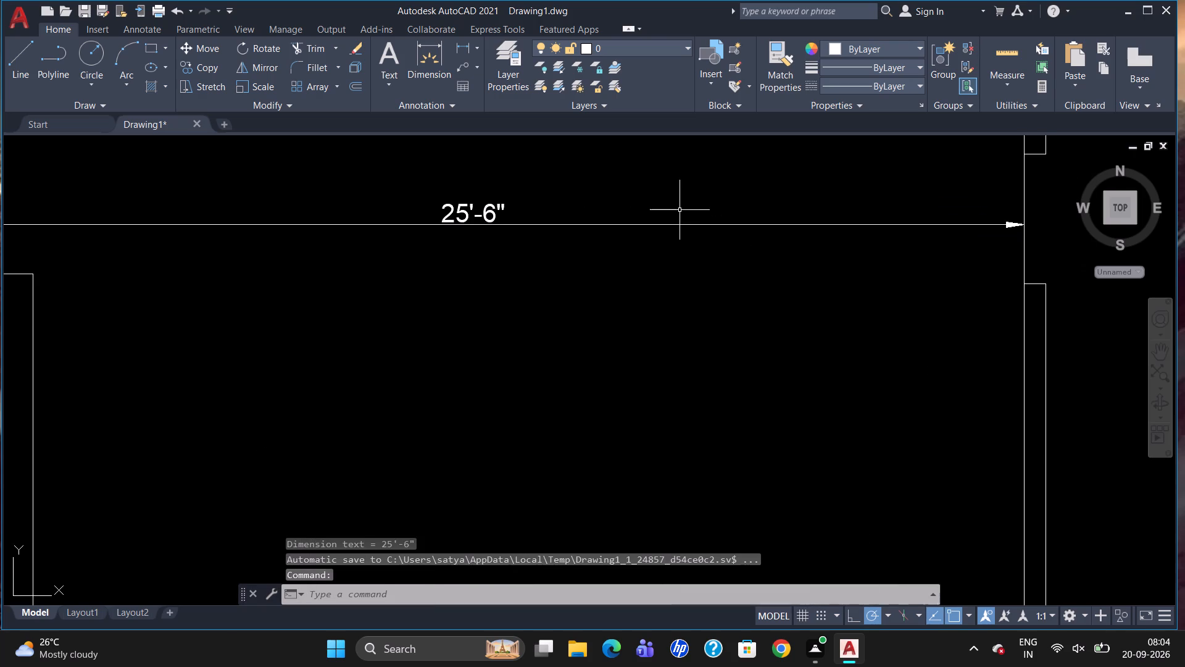
left_click(672, 224)
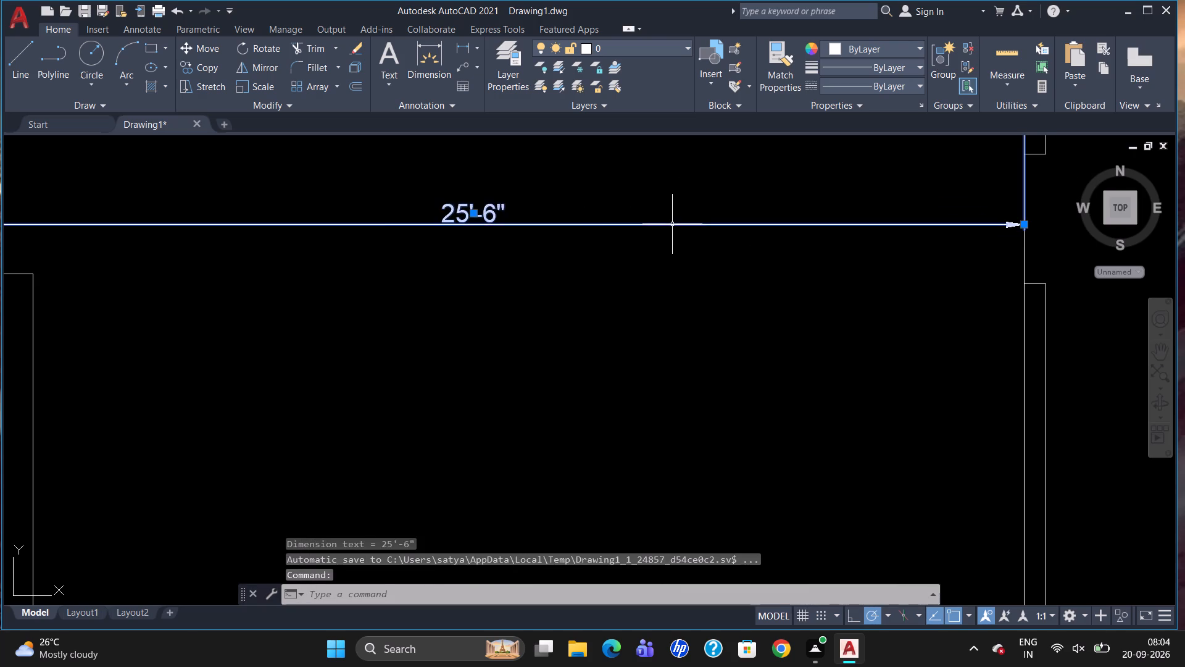
scroll(673, 222, "down", 2)
key("Delete")
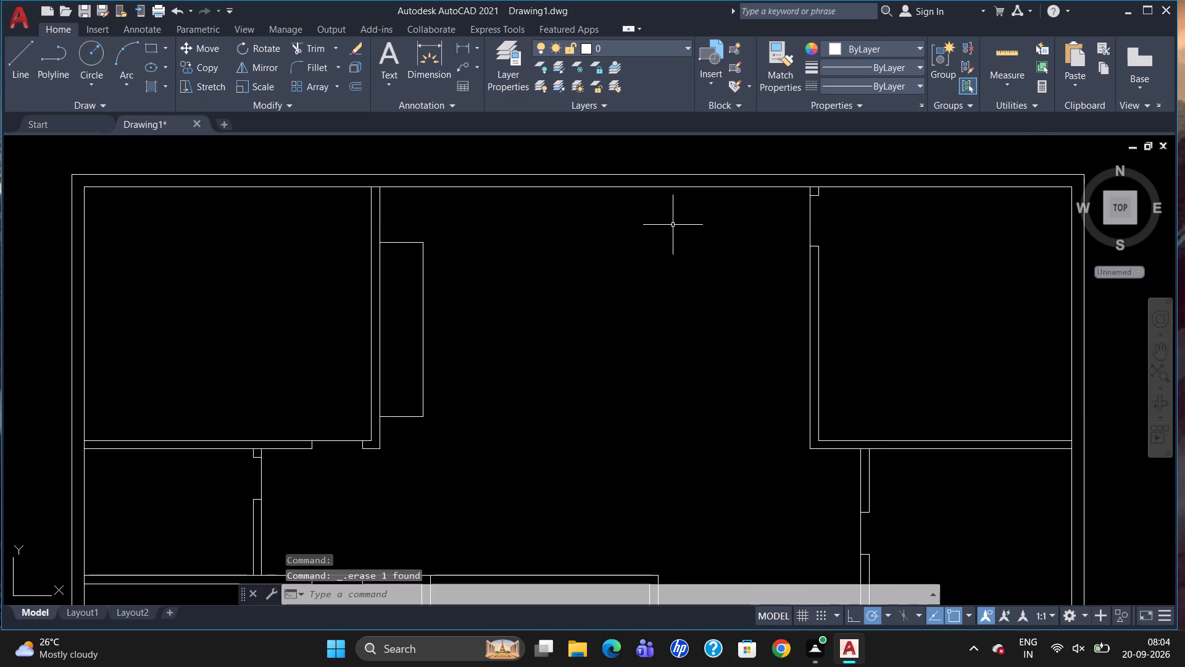
Draw a vertical line about 15'-6" long from the northwest room's southeast outer corner to the north wall's inner face.
scroll(566, 177, "down", 1)
scroll(498, 362, "up", 1)
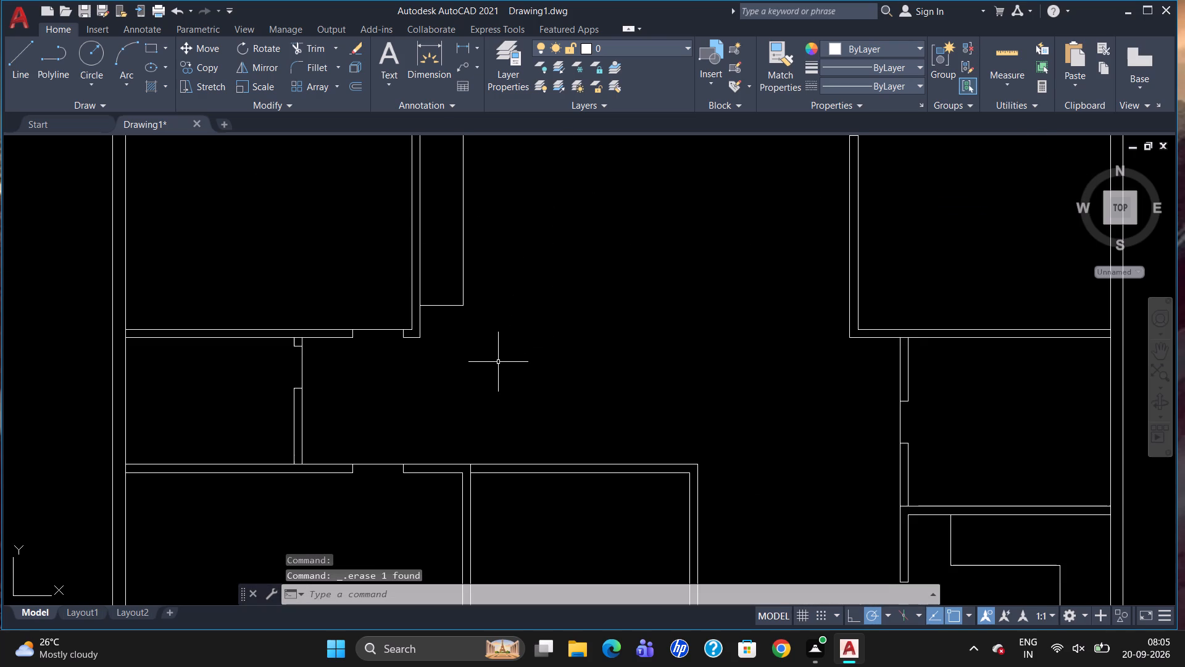
key("l")
key("Return")
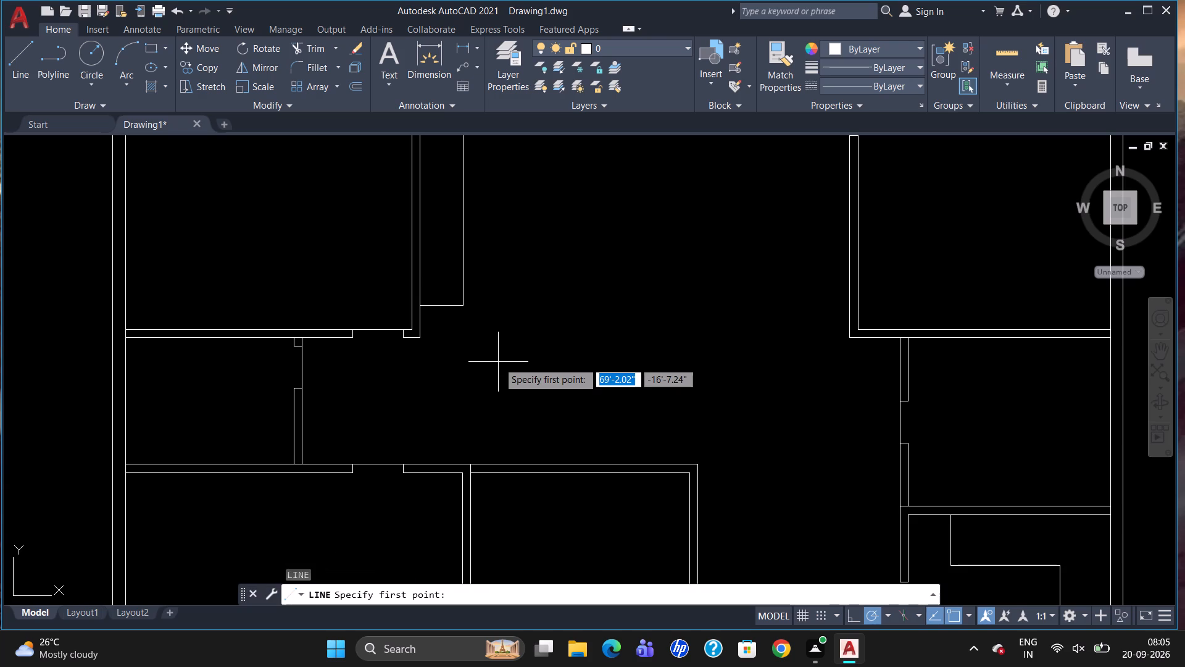
scroll(496, 369, "down", 2)
scroll(481, 371, "up", 1)
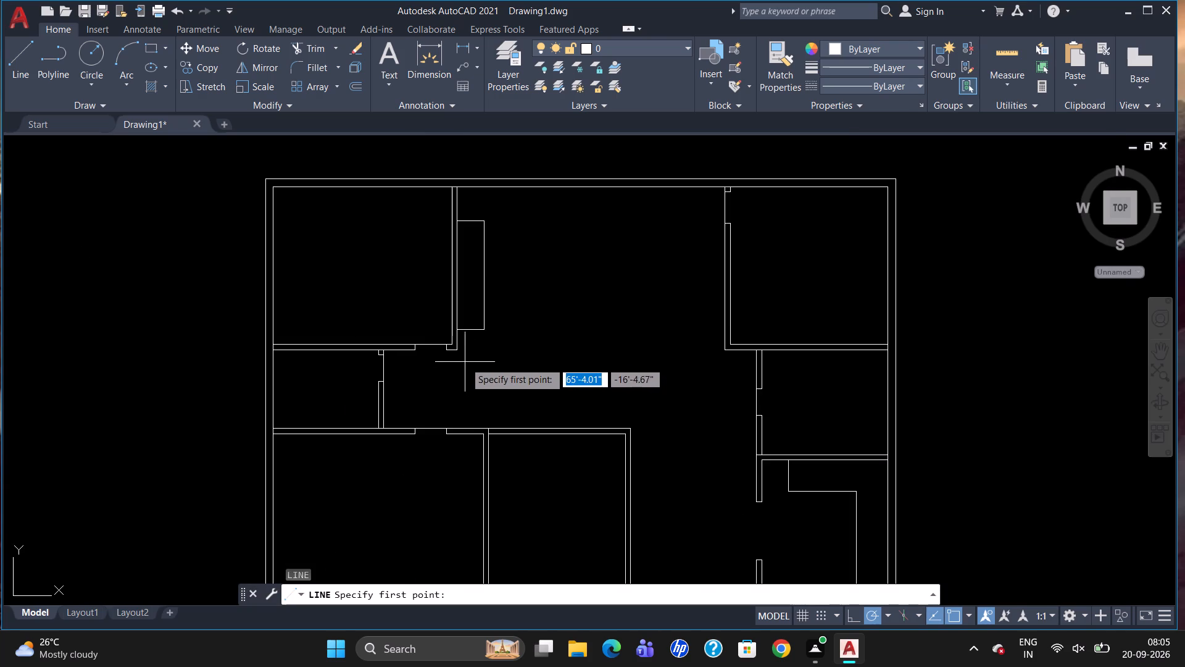
left_click(459, 355)
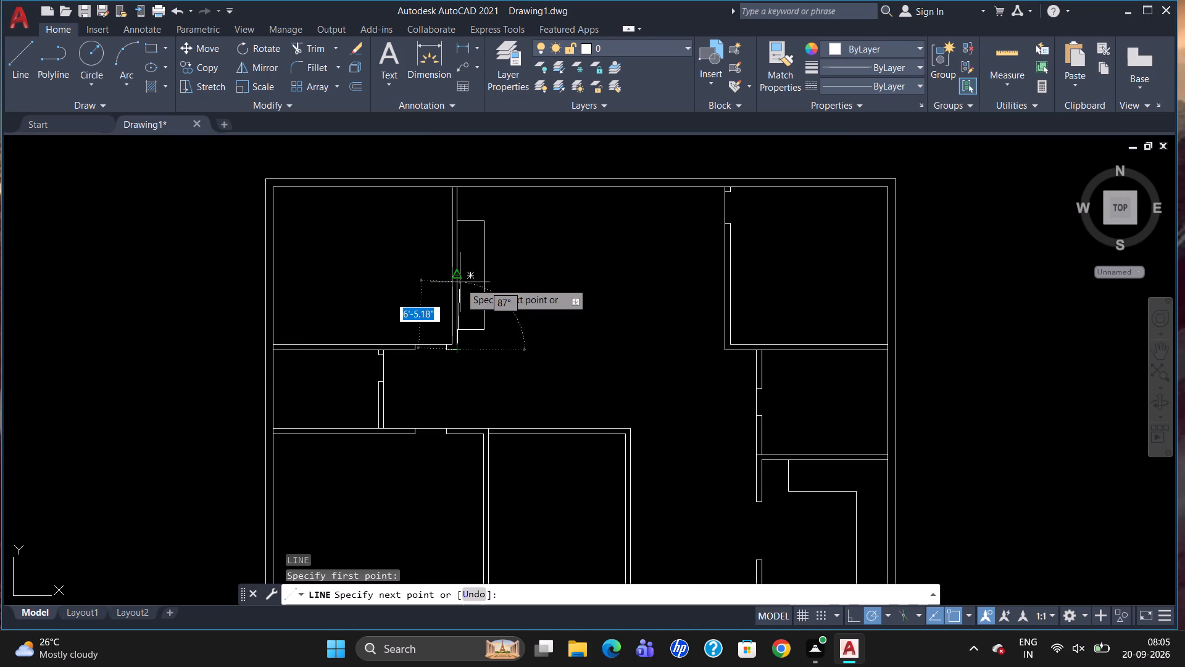
left_click(457, 191)
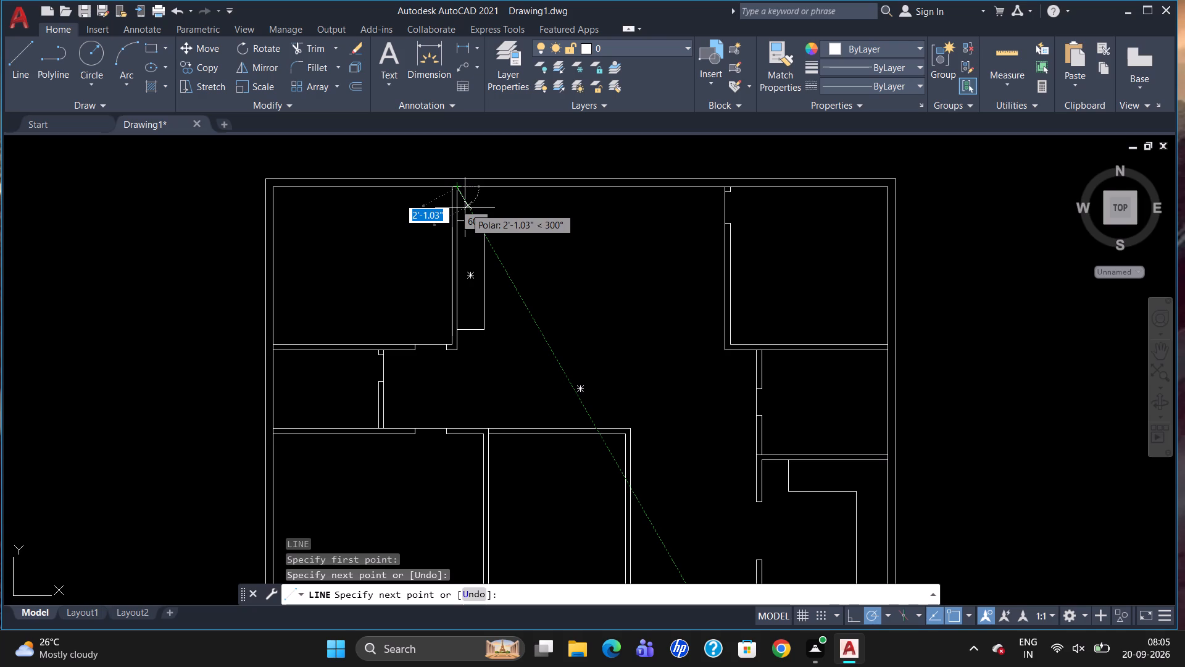
key("Escape")
Measure the outer length of the northwest room's east partition with a temporary linear dimension, and delete it.
type("DLI")
key("Return")
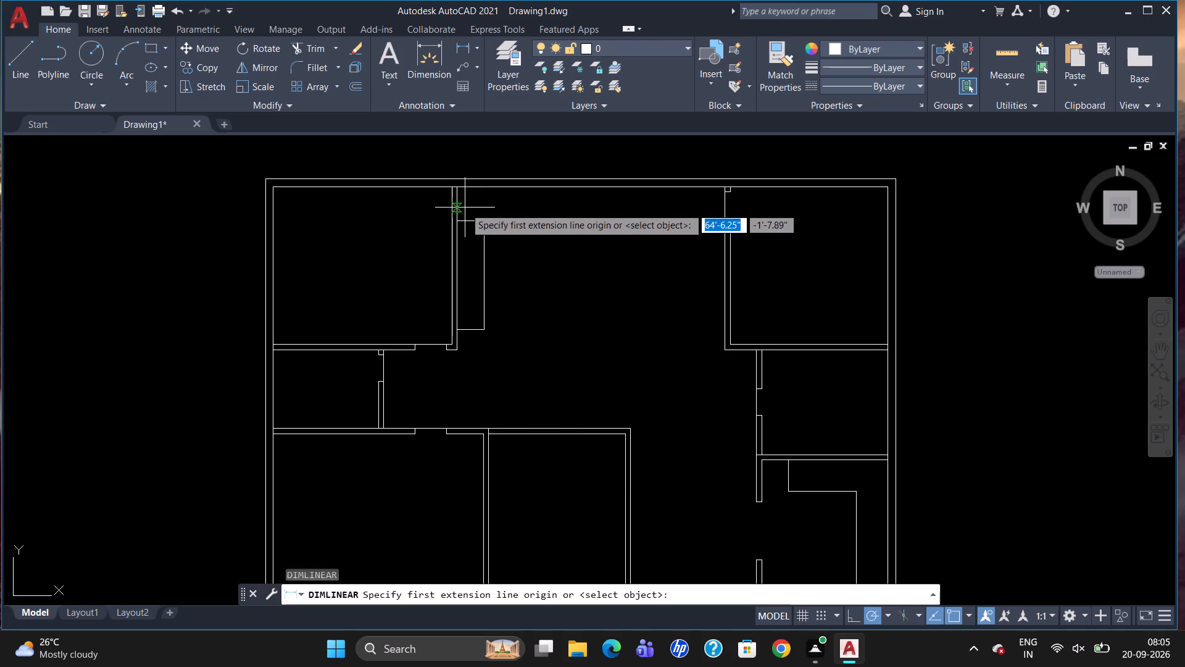
left_click(462, 349)
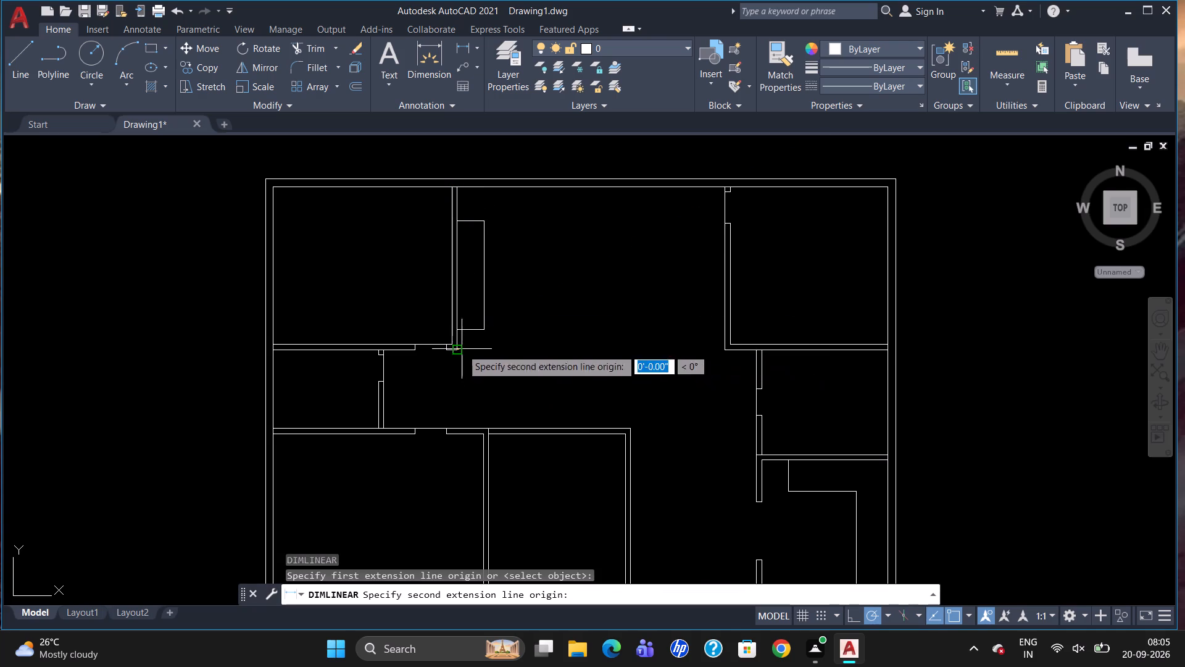
left_click(462, 188)
left_click(478, 192)
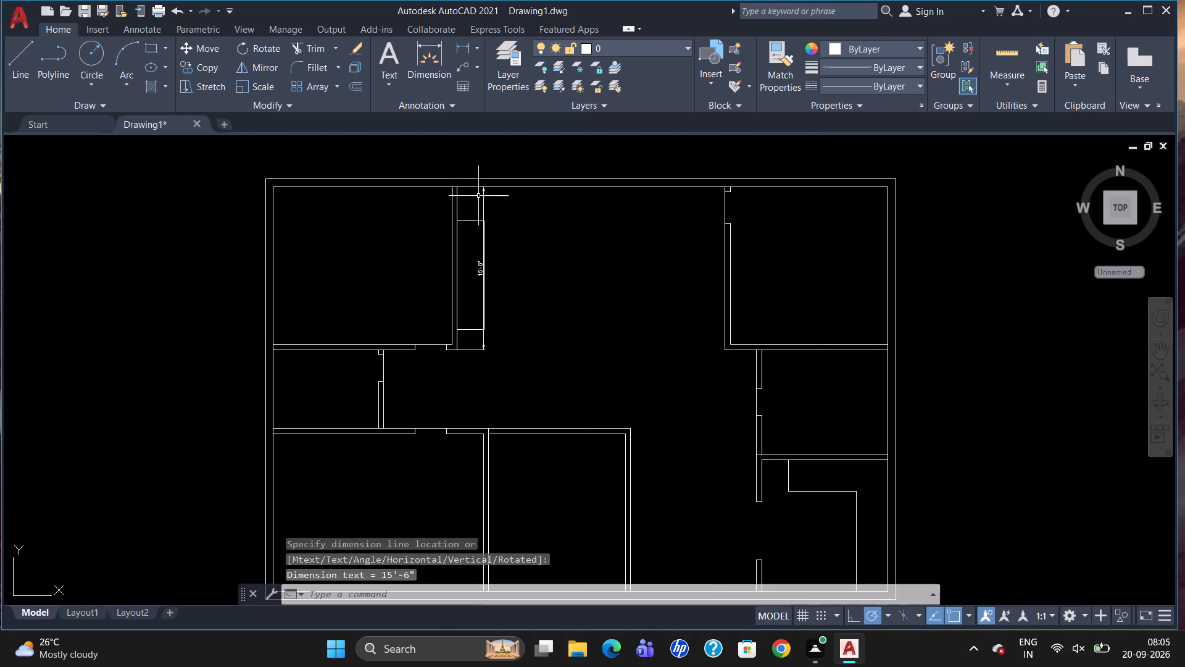
scroll(480, 216, "up", 1)
left_click(481, 297)
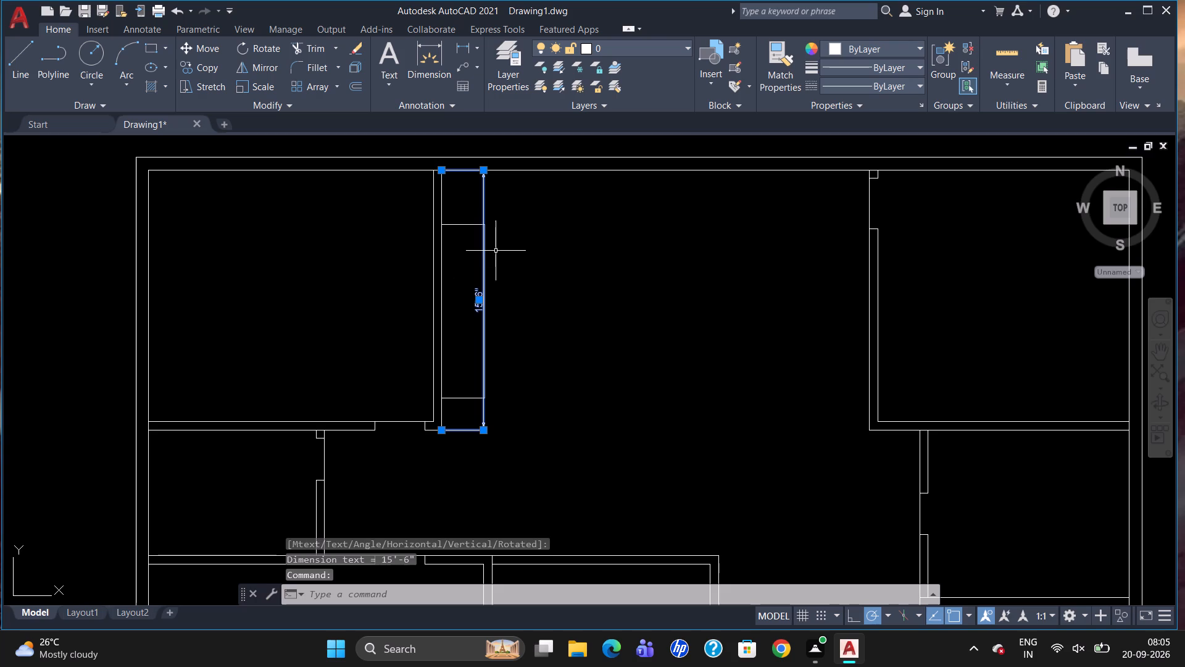
key("Delete")
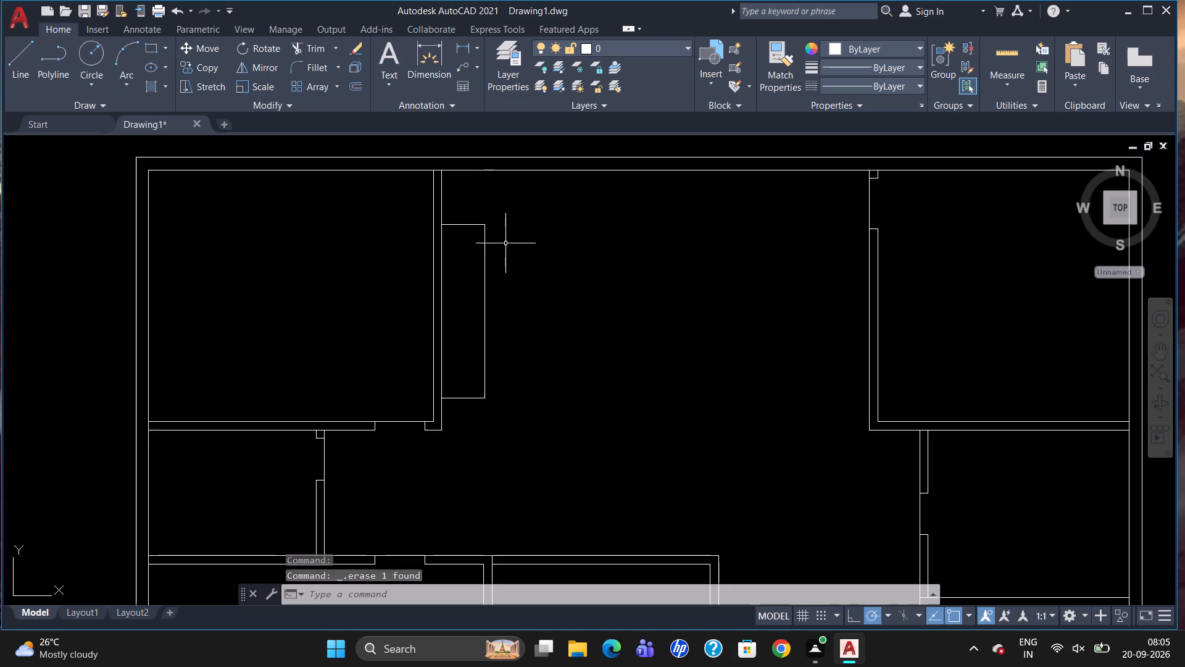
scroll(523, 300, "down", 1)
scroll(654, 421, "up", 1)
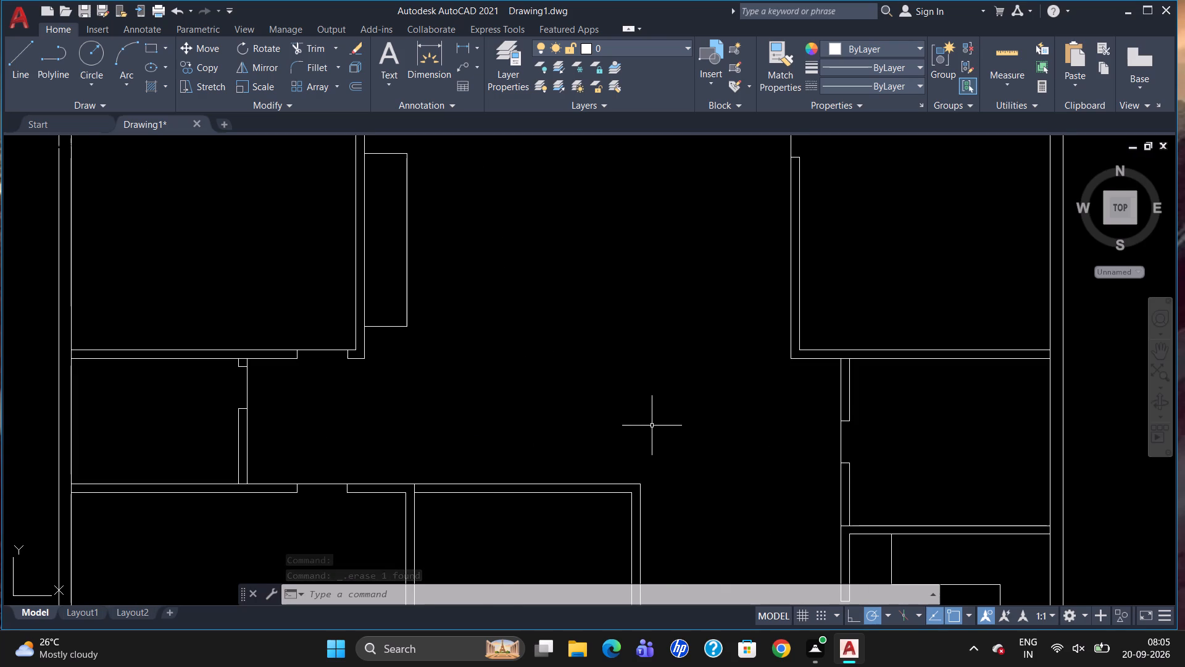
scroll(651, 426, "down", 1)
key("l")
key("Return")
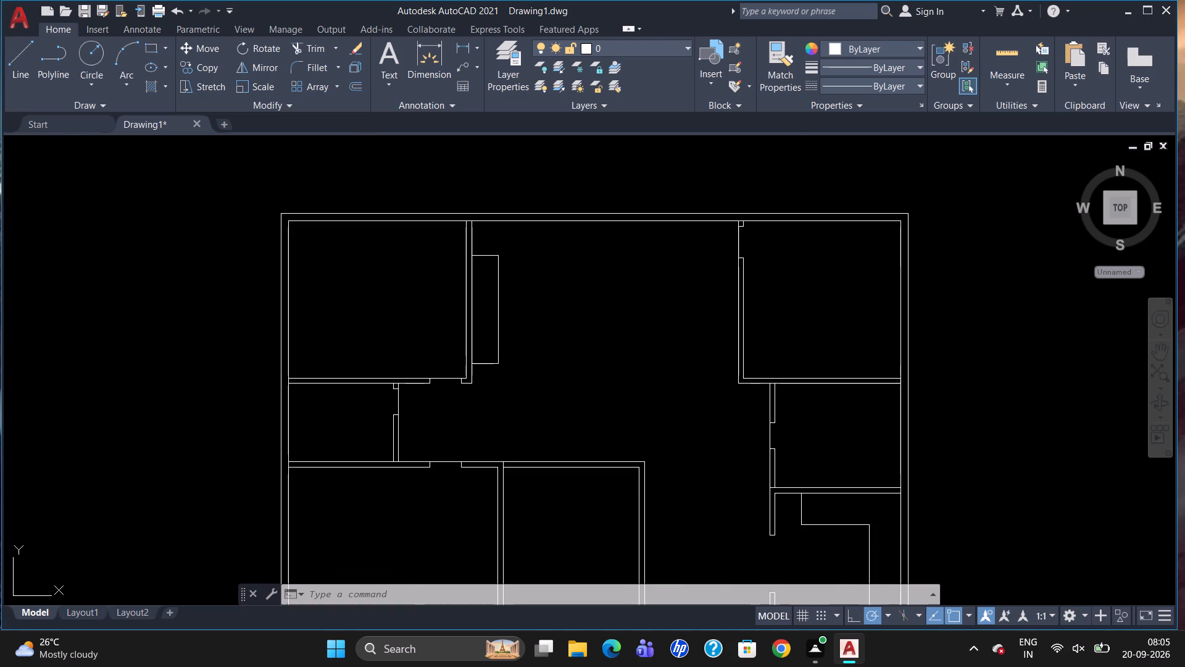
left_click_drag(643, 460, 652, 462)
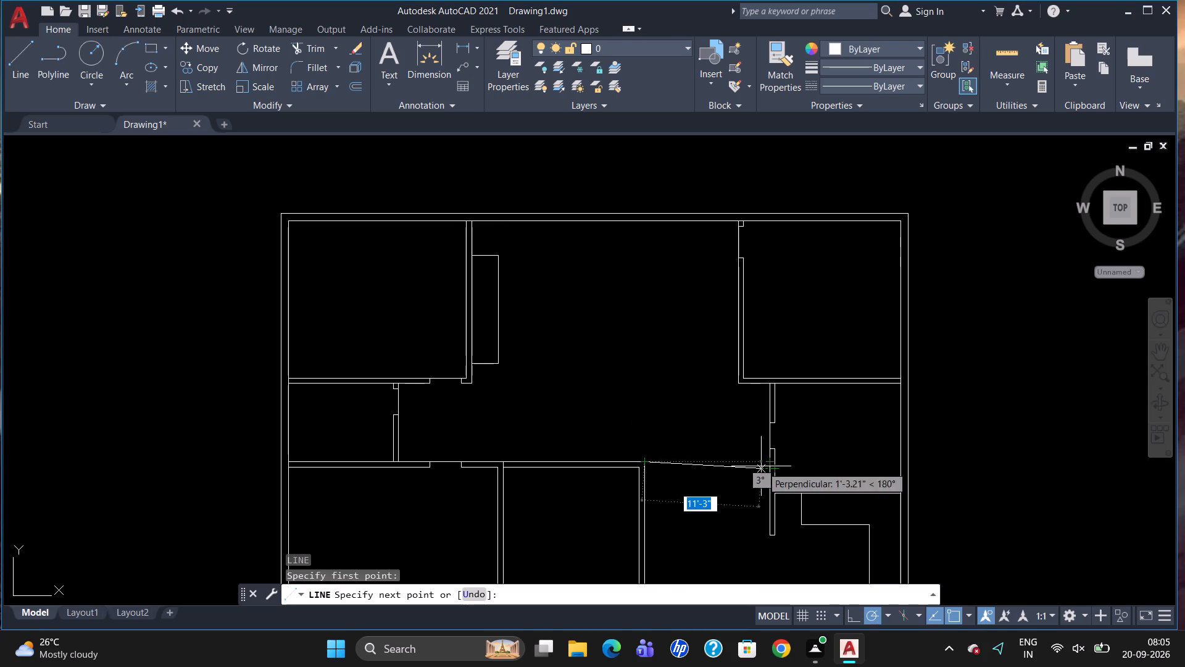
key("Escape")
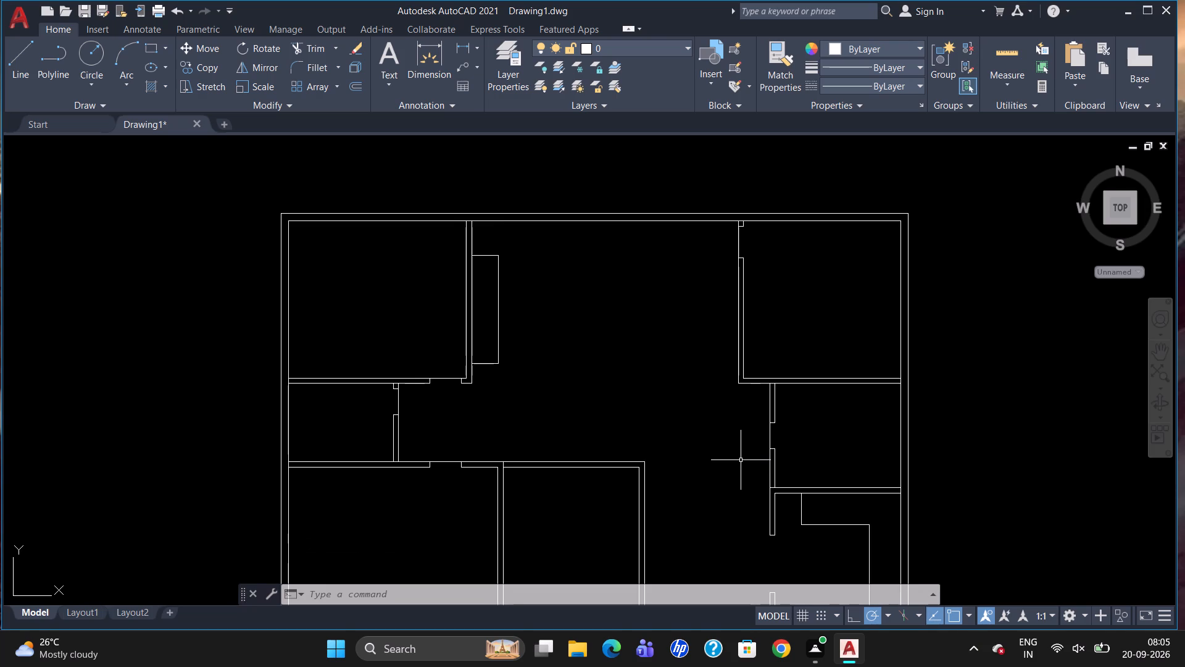
Examine the central hall and surrounding layout, and quick-measure the inside of the middle south room.
type("DLI")
key("Return")
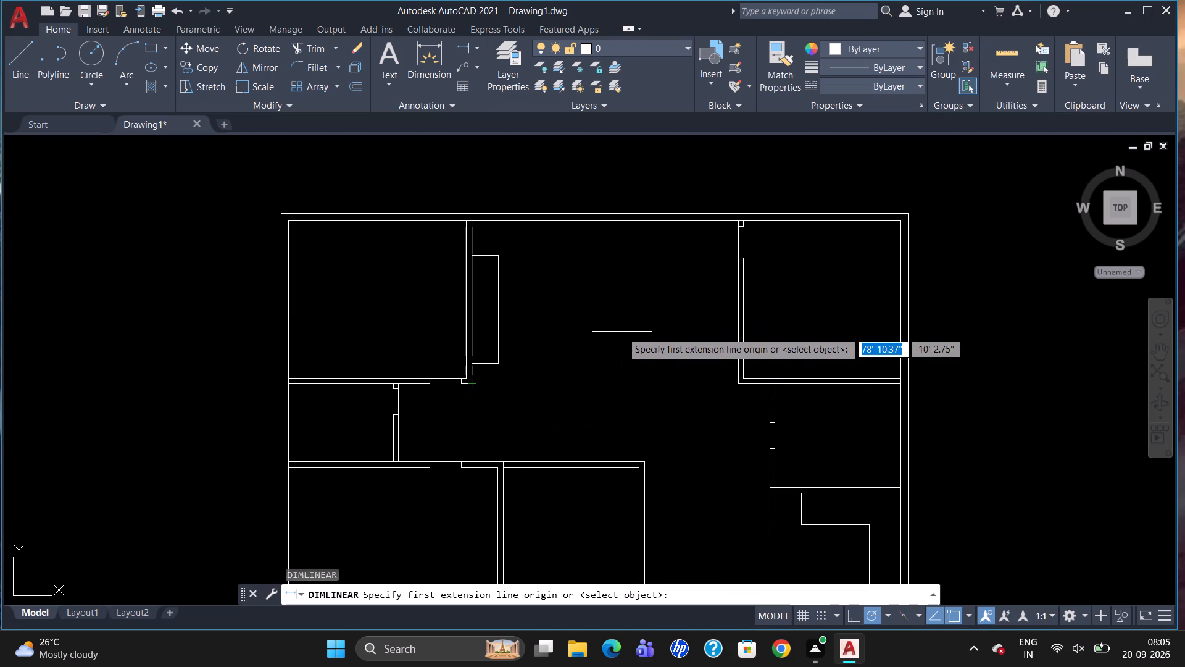
scroll(623, 321, "down", 1)
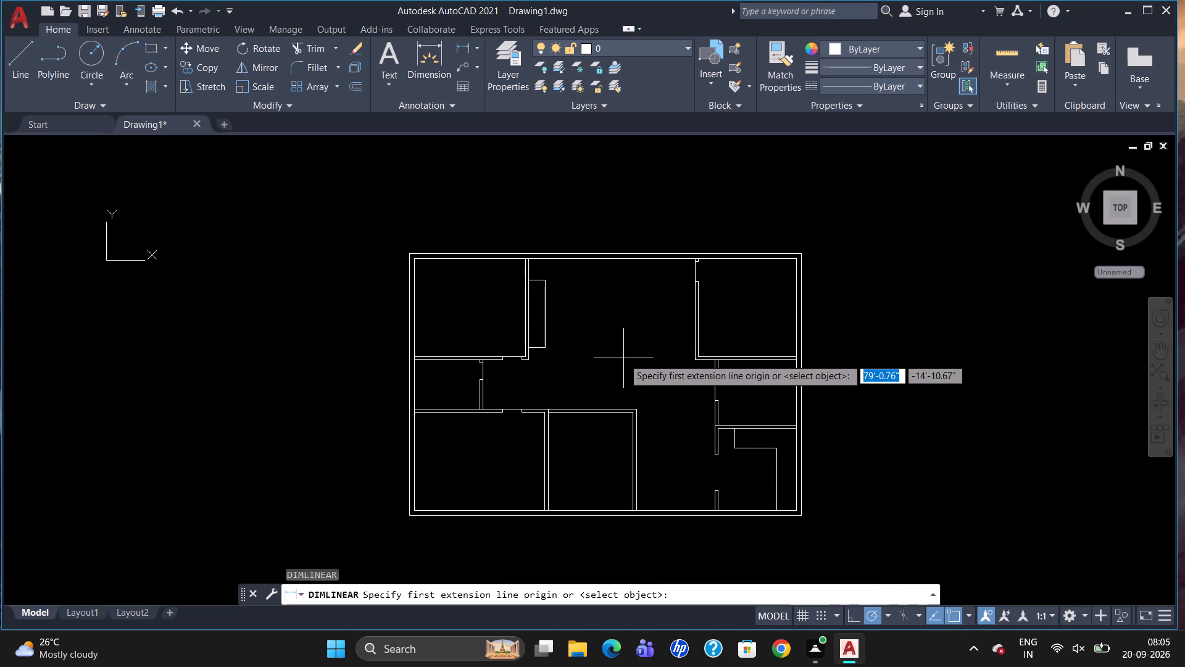
scroll(623, 358, "down", 1)
scroll(625, 385, "up", 1)
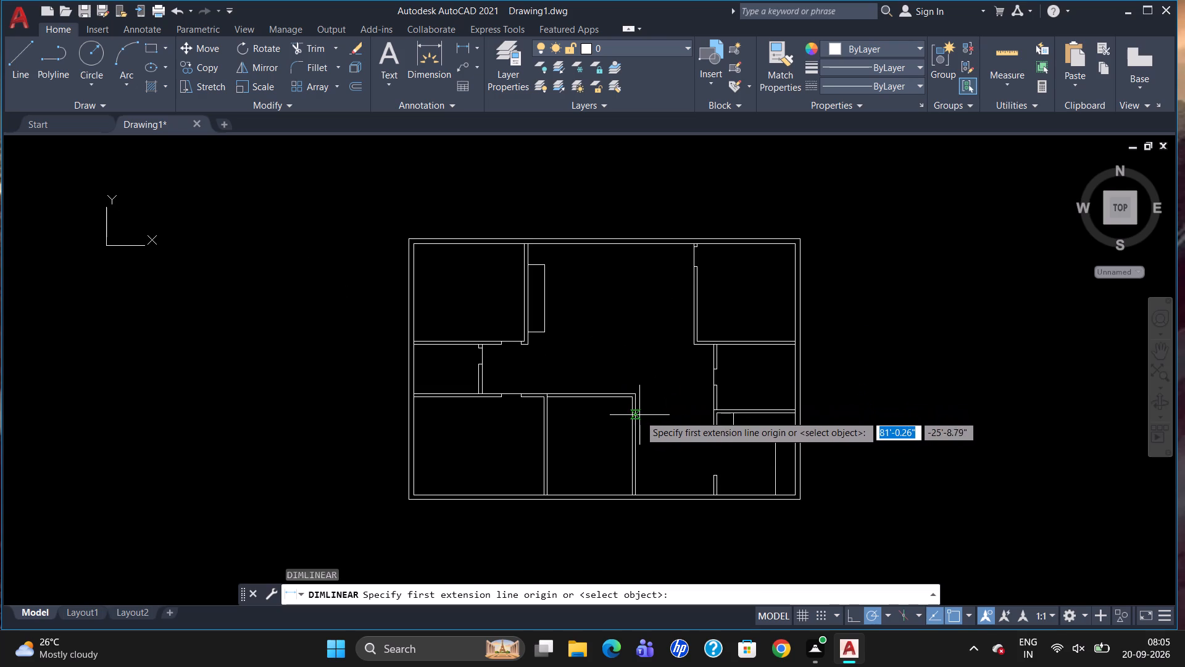
scroll(638, 416, "up", 1)
scroll(638, 416, "down", 1)
scroll(655, 248, "up", 1)
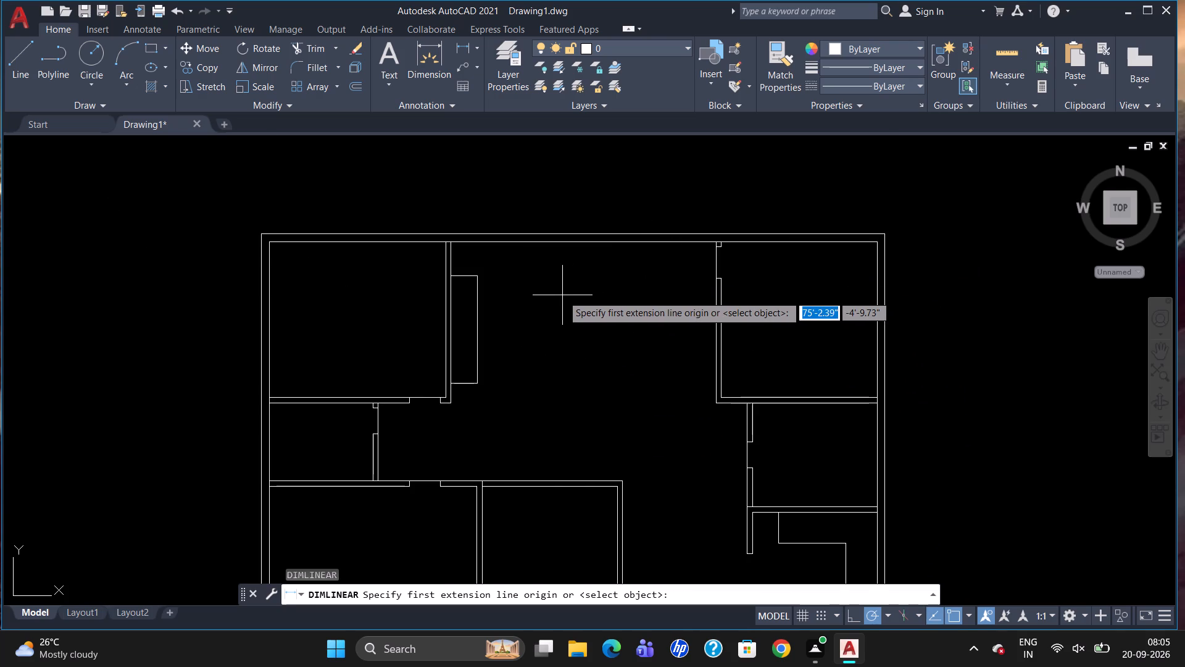
scroll(562, 295, "down", 1)
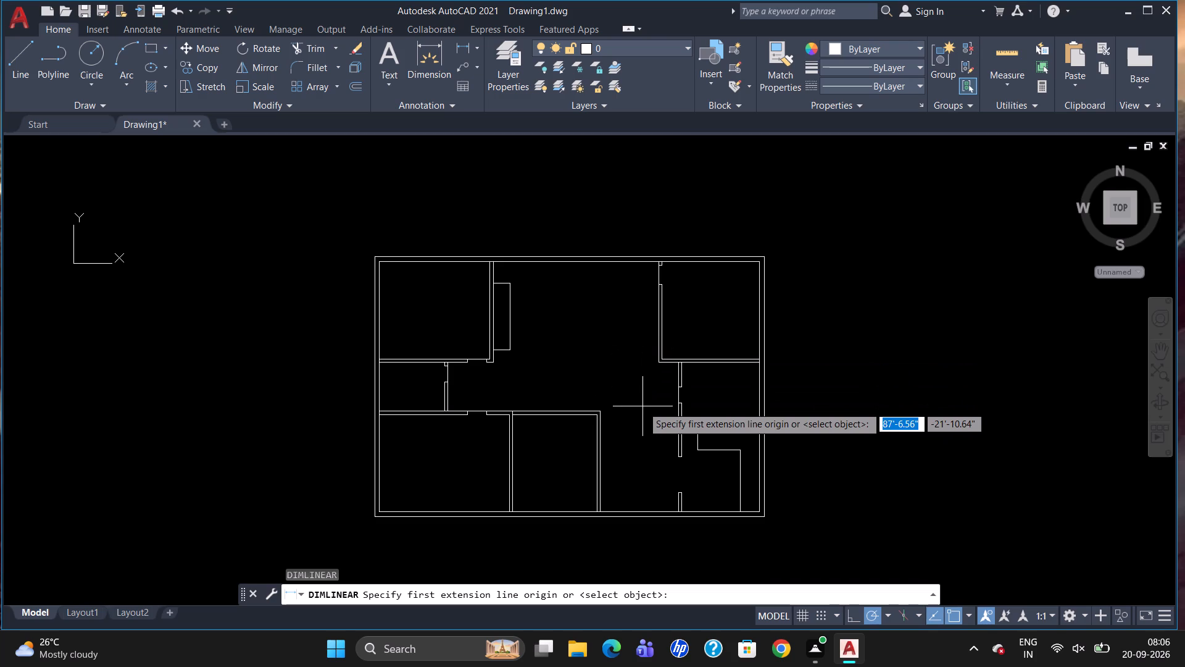
scroll(550, 482, "up", 1)
scroll(544, 438, "down", 1)
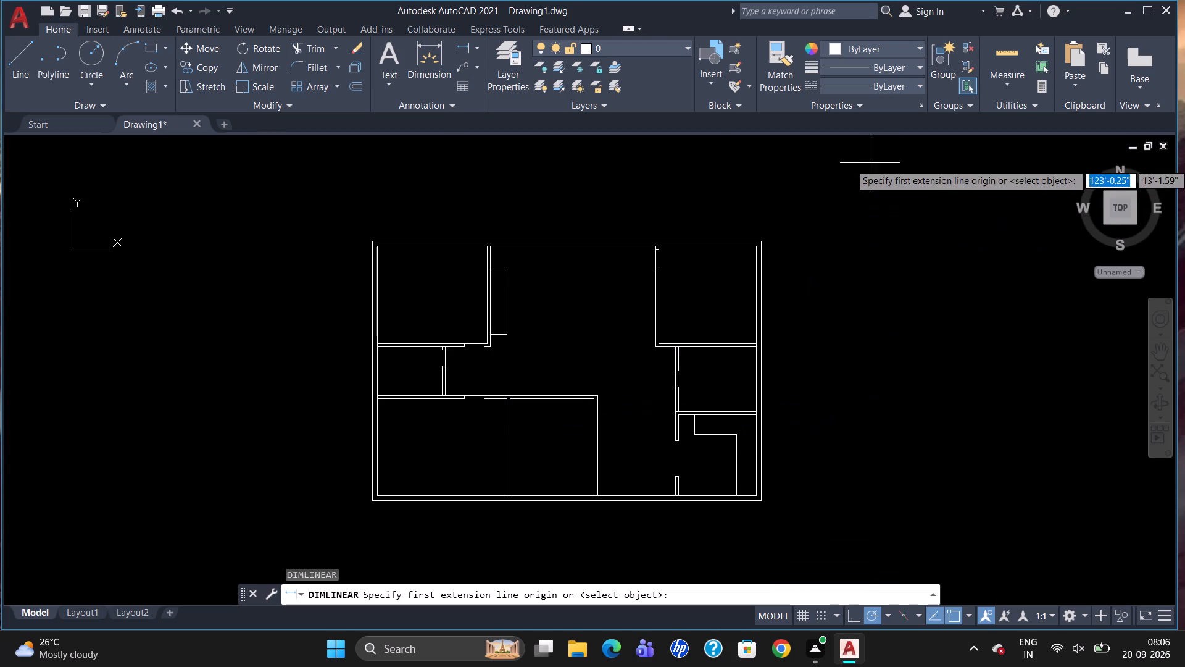
left_click(1002, 57)
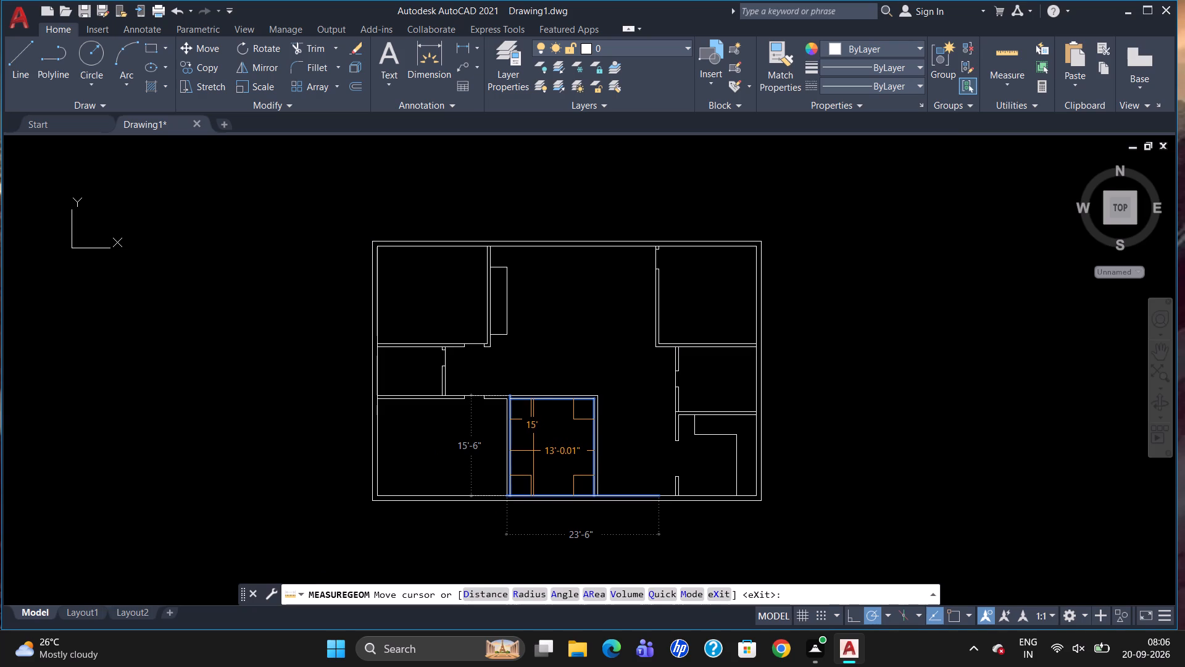
key("Escape")
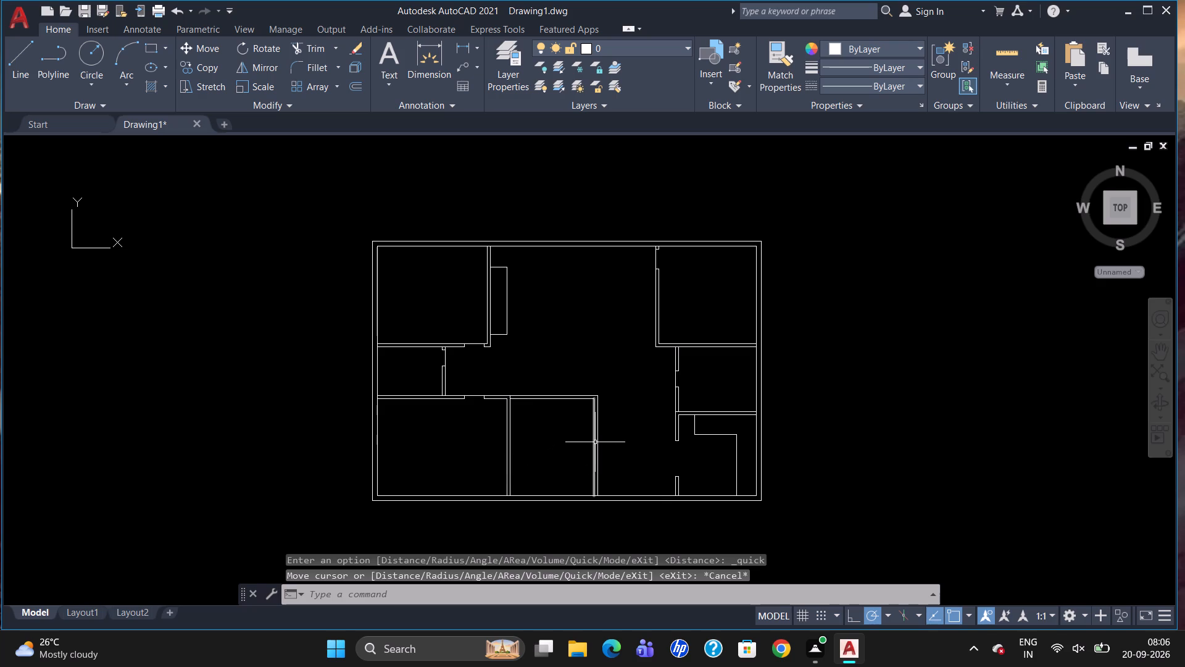
Delete both lines of the middle south room's east partition.
left_click(595, 442)
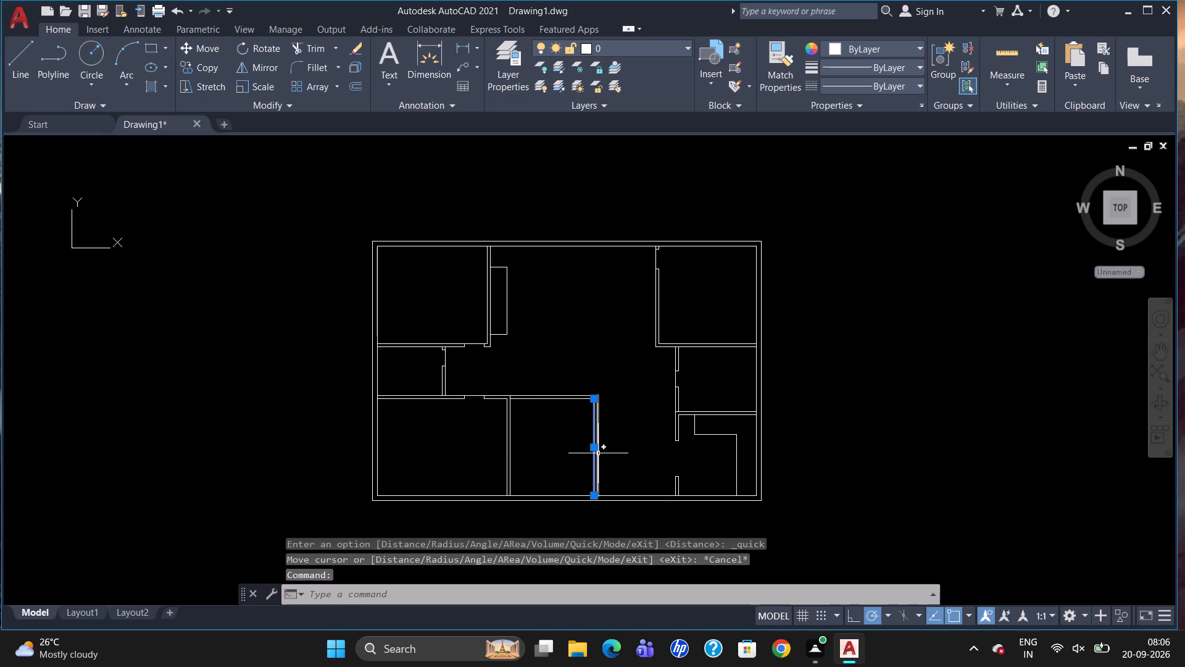
left_click(598, 453)
key("Delete")
Measure the clear width along the south wall between the southwest room's east partition and the southeast room's west partition; delete the dimension.
scroll(613, 547, "up", 1)
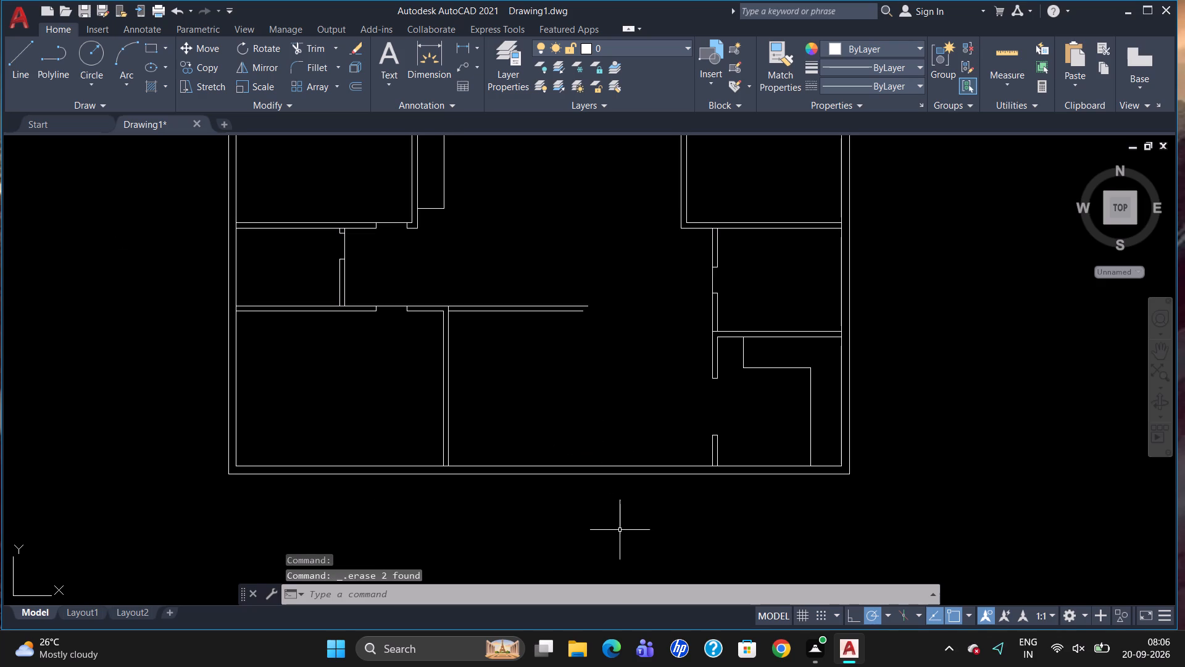
type("DL")
key("i")
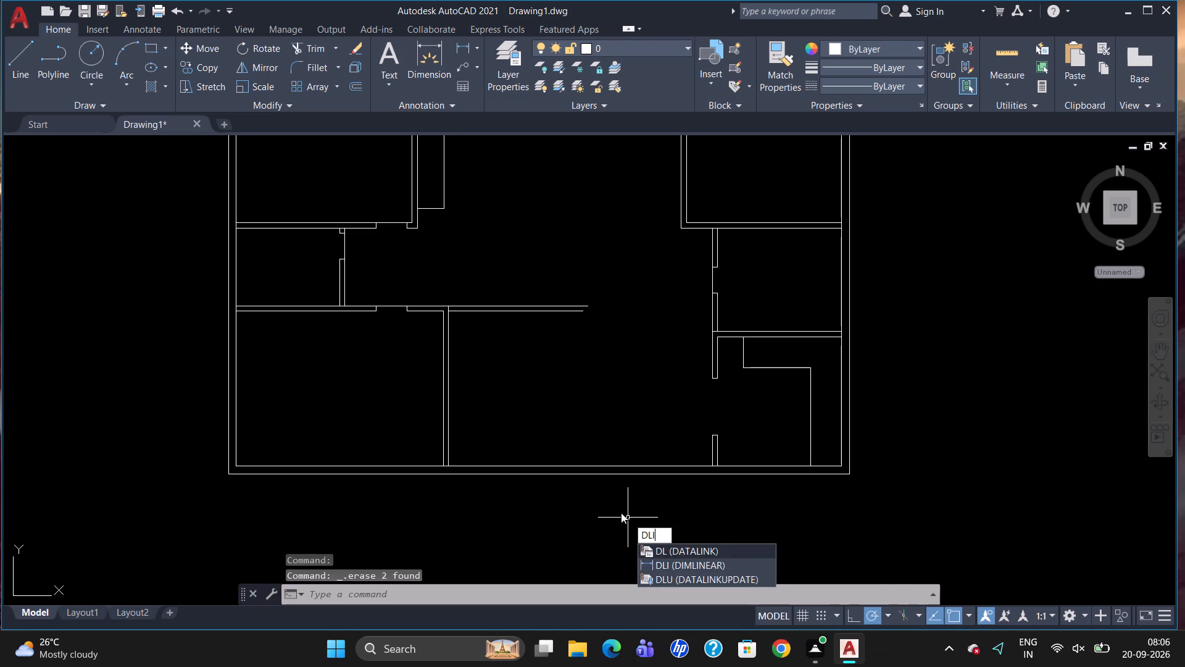
key("Return")
left_click(455, 469)
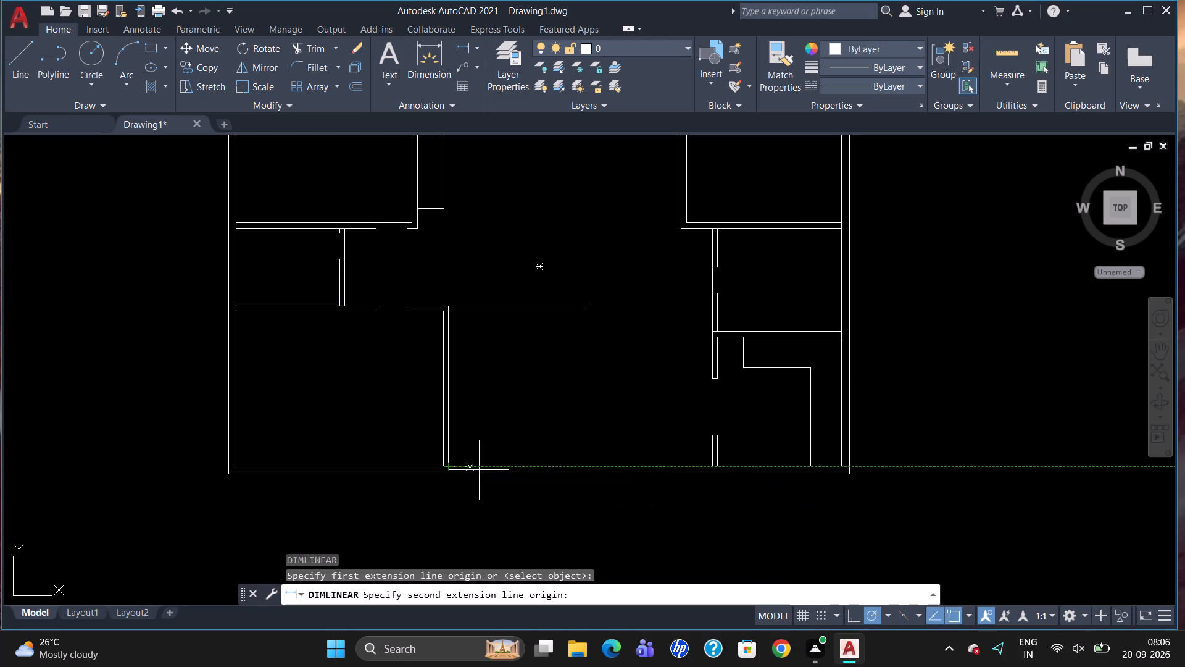
left_click(710, 463)
left_click(702, 484)
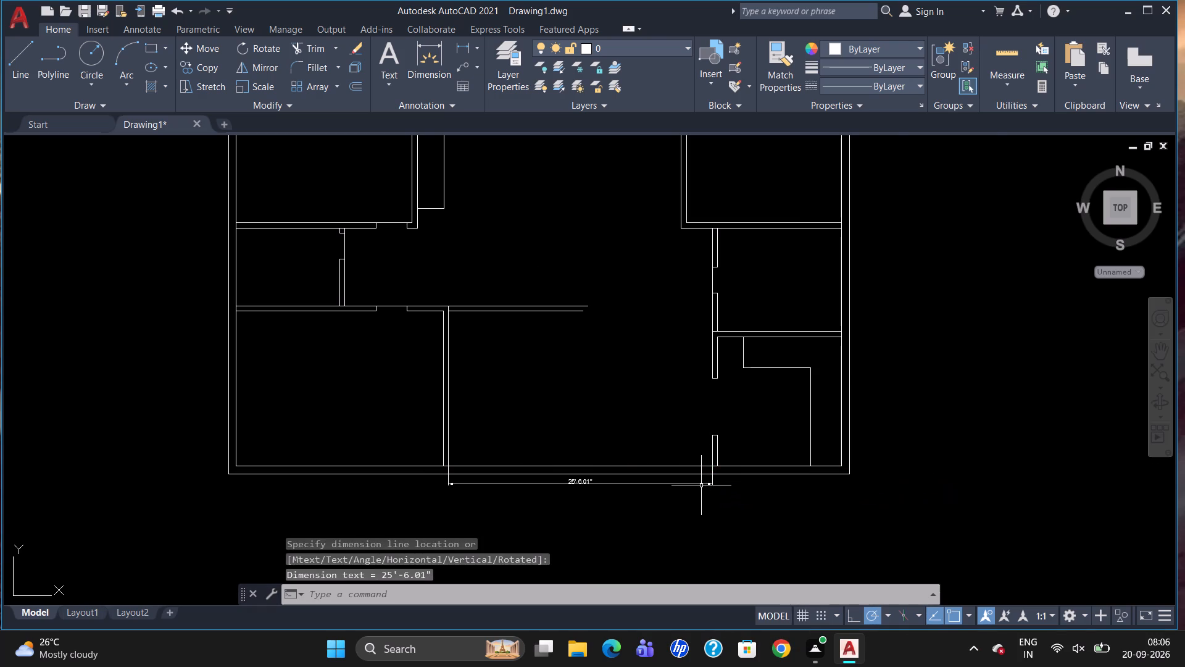
scroll(601, 479, "up", 2)
scroll(611, 480, "down", 1)
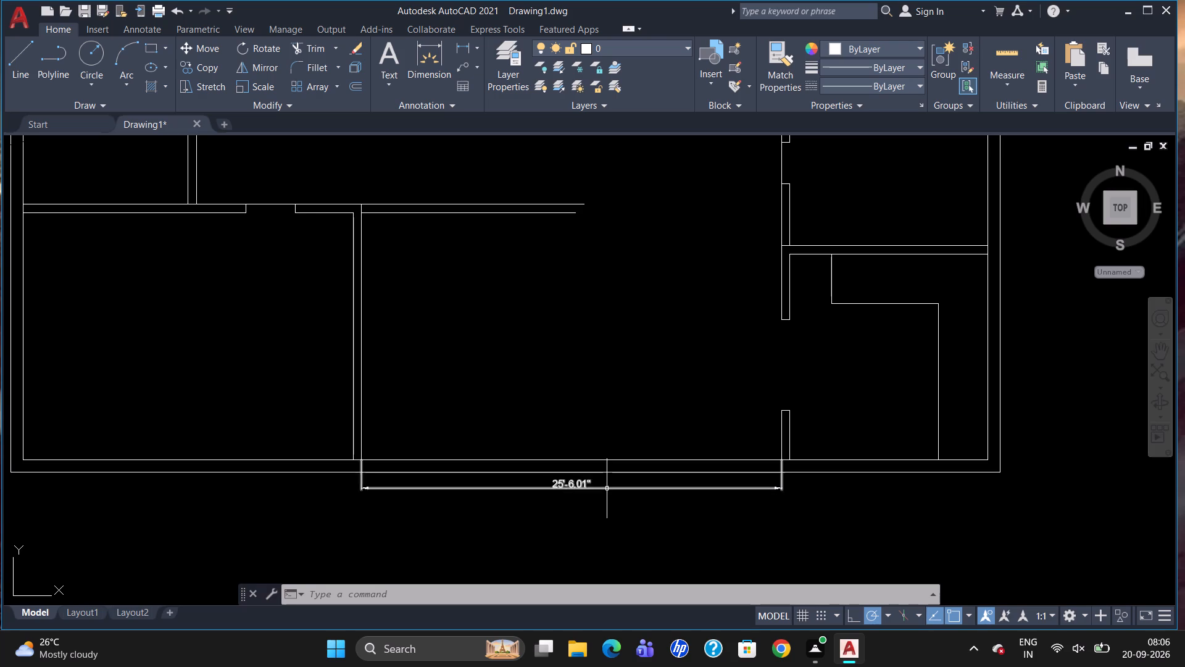
left_click(607, 488)
key("Delete")
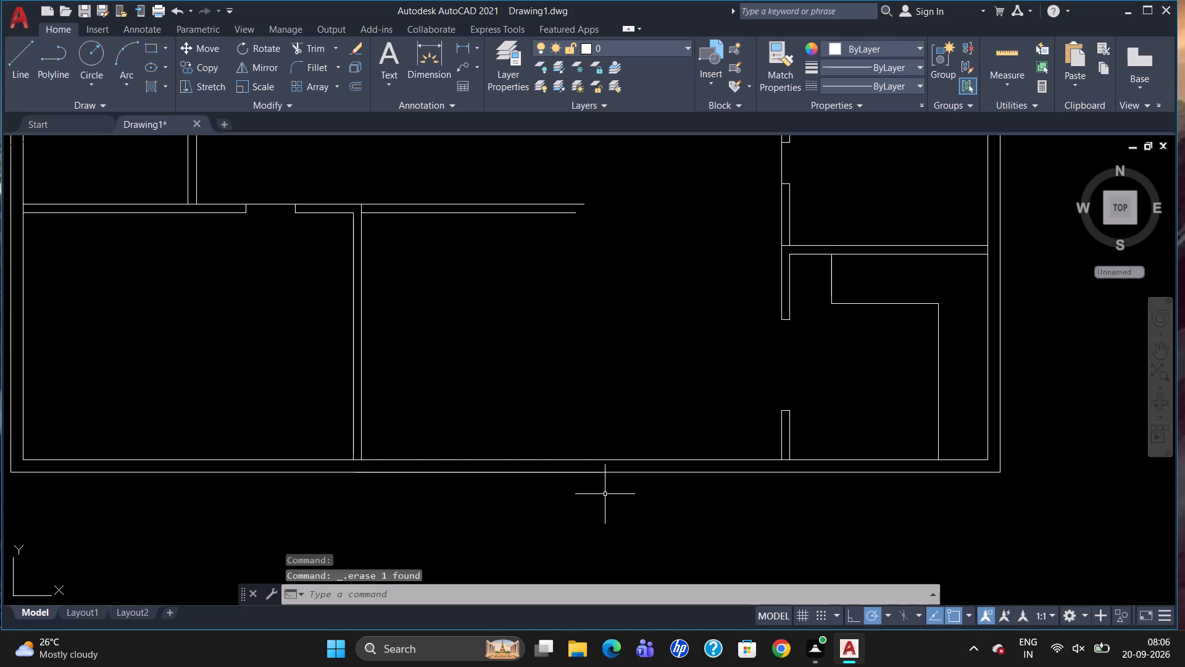
Undo the recent edits until both lines of the middle south room's east partition are restored.
key("u")
key("Return")
key("u")
key("Return")
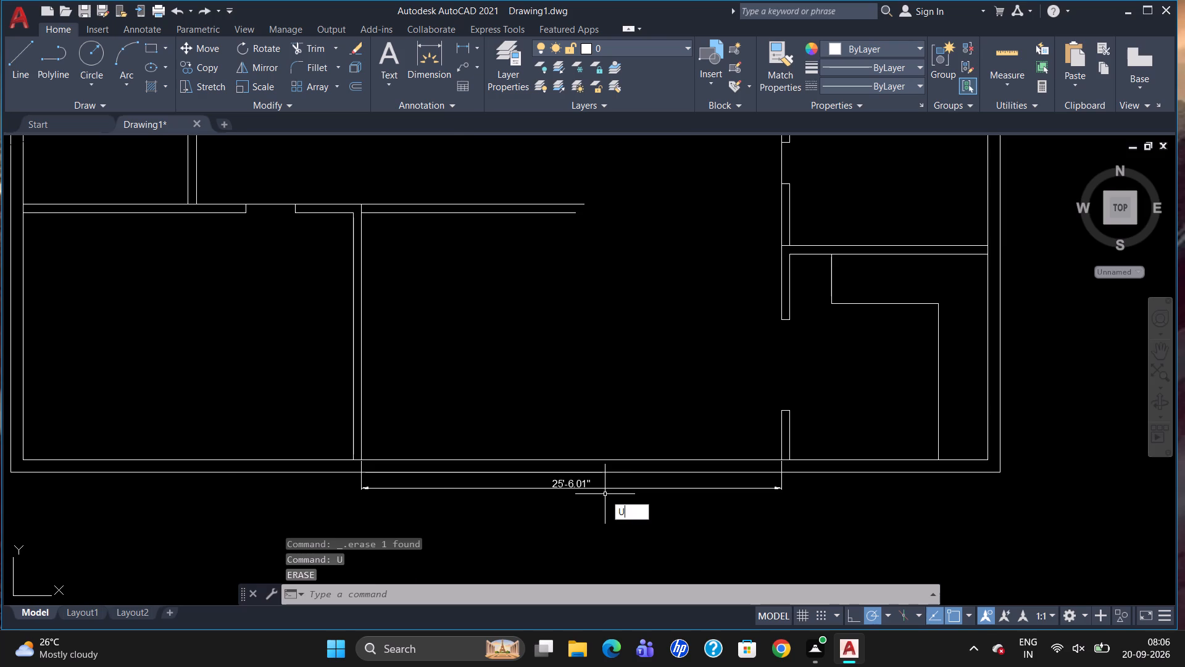
key("u")
key("Return")
key("u")
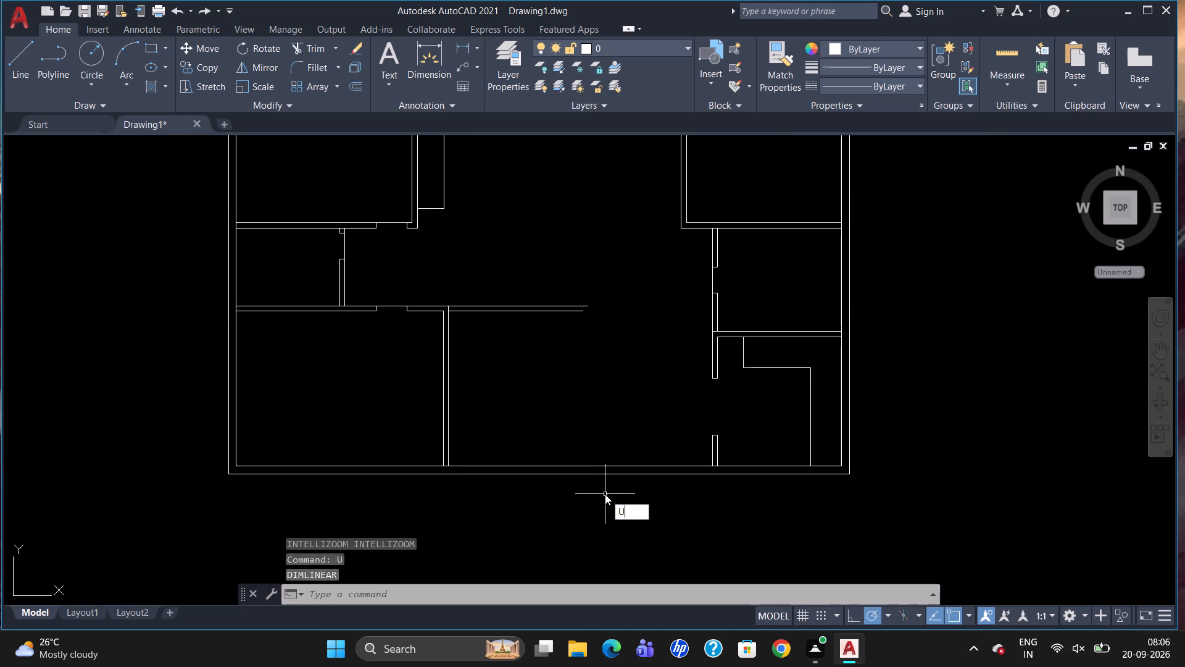
key("Return")
key("u")
key("Return")
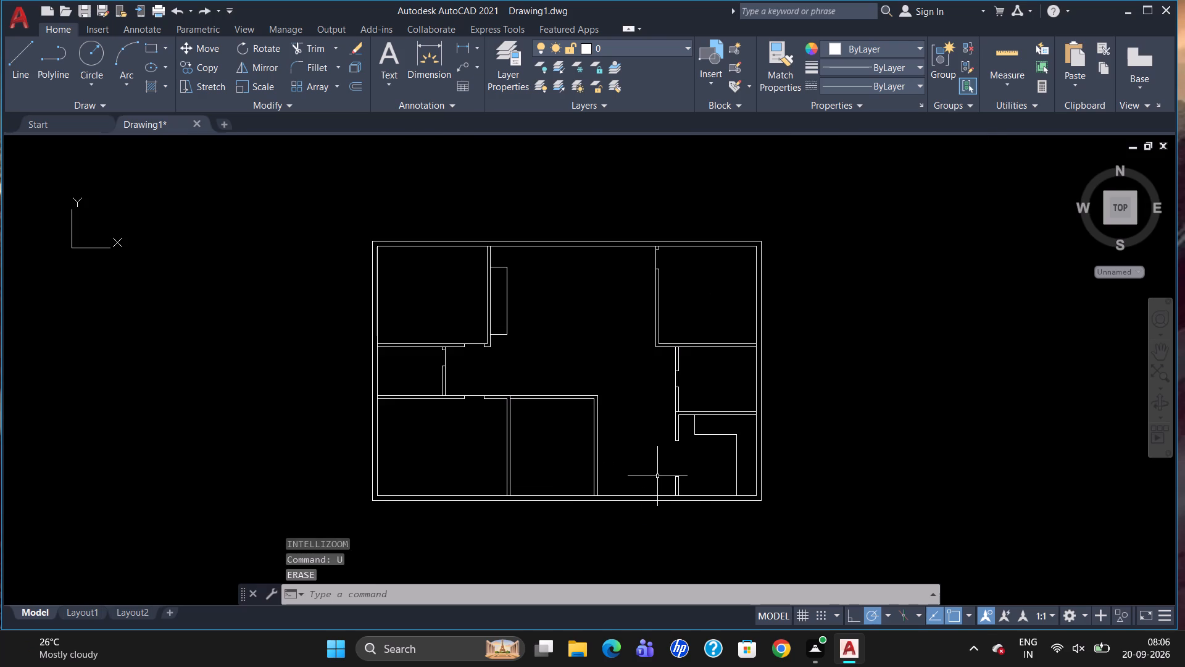
Measure the clear width along the south wall between the middle south room's east partition and the southeast room's west partition; delete the dimension.
type("DLI")
key("Return")
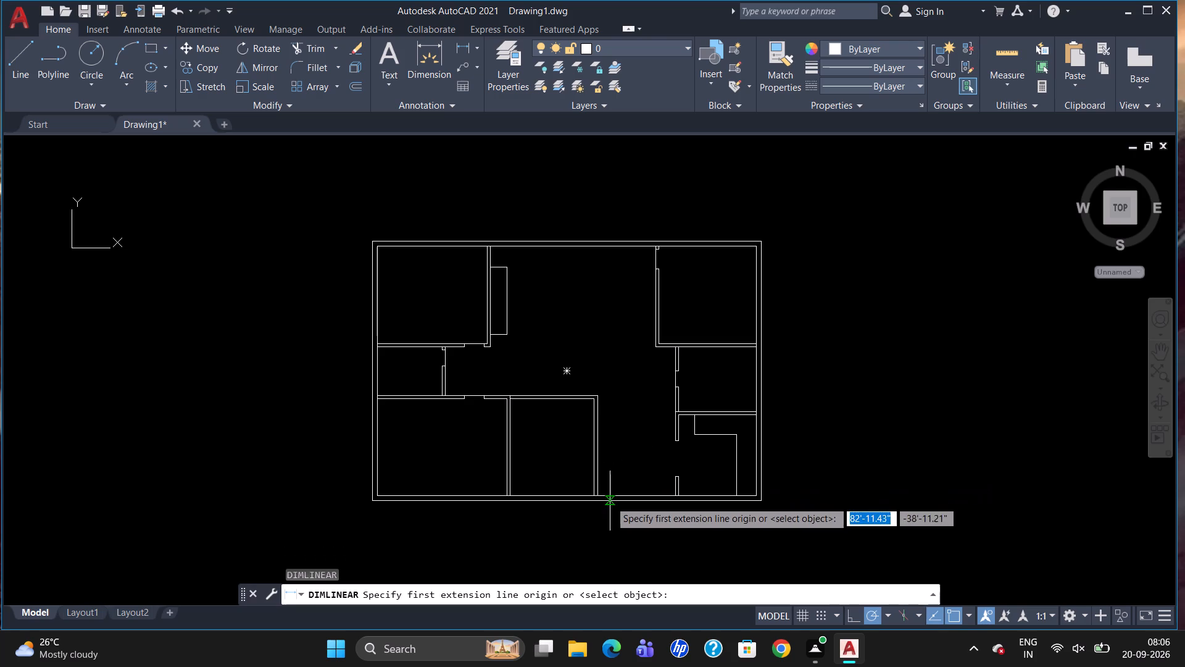
left_click(601, 494)
left_click(676, 493)
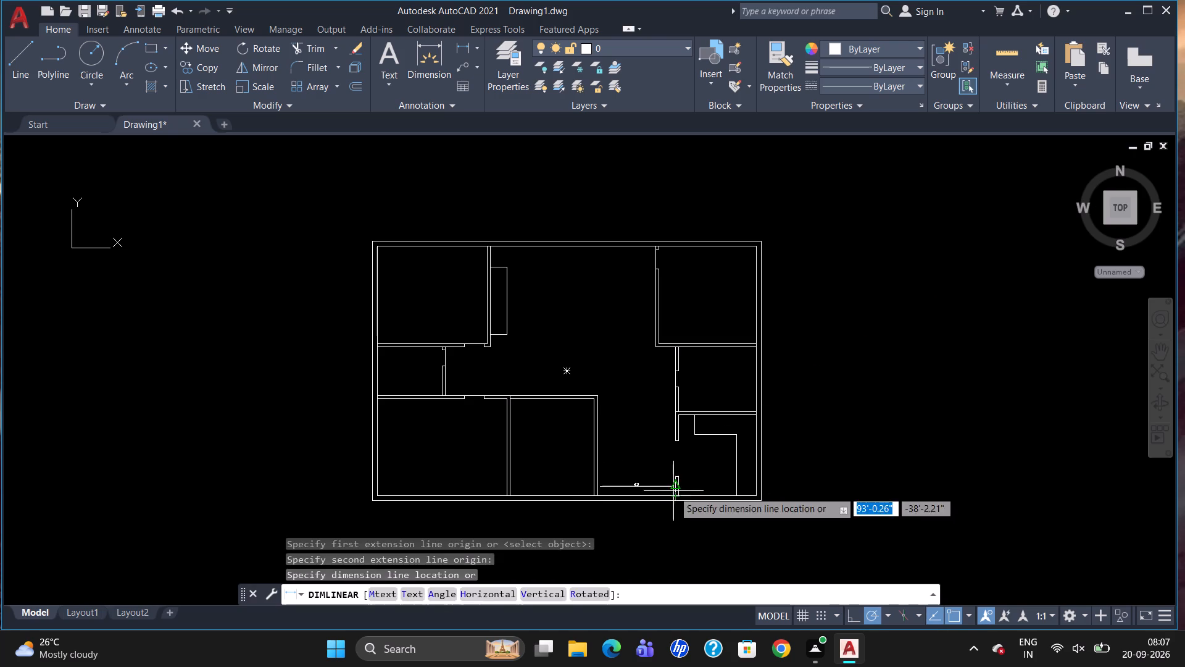
left_click(666, 480)
scroll(656, 482, "up", 2)
left_click(631, 476)
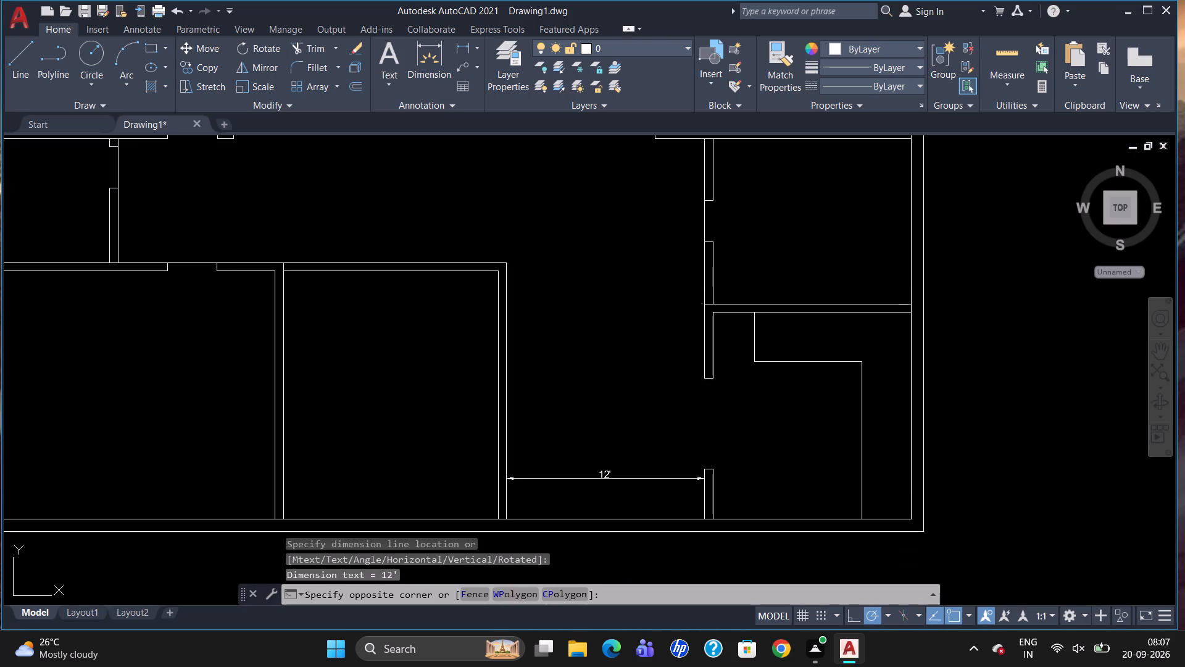
left_click(608, 474)
key("Delete")
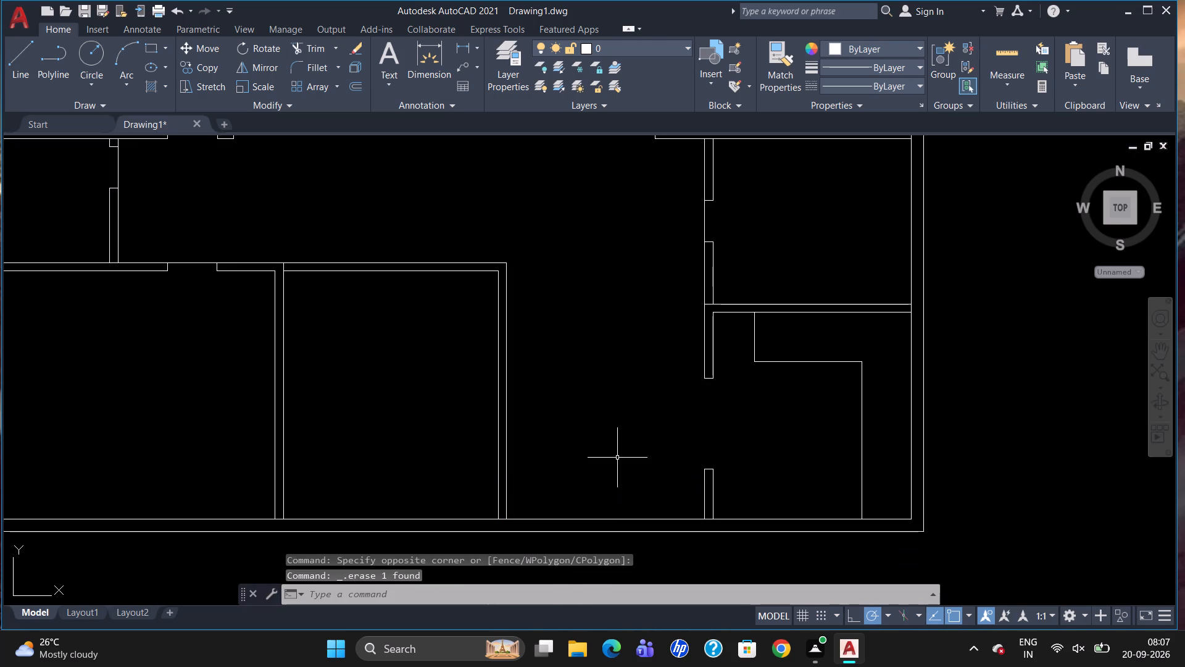
Draw a jamb line across the middle south room's north partition, 6 inches east of the southwest room's east partition.
scroll(627, 448, "down", 1)
scroll(539, 348, "down", 1)
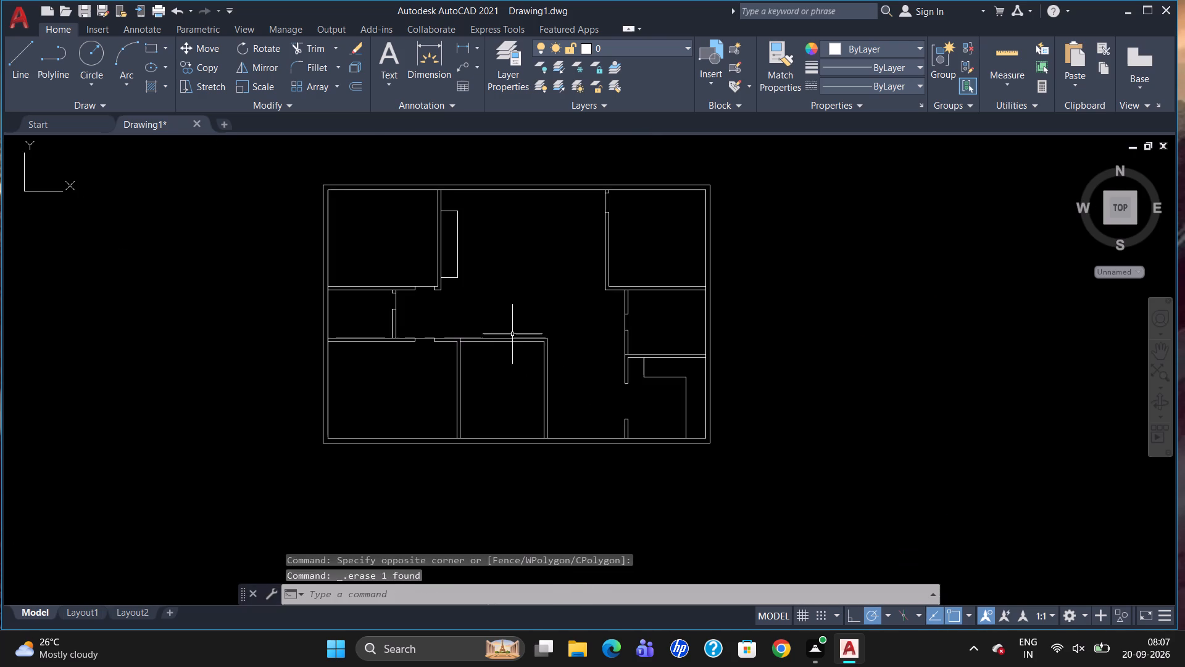
scroll(505, 332, "up", 1)
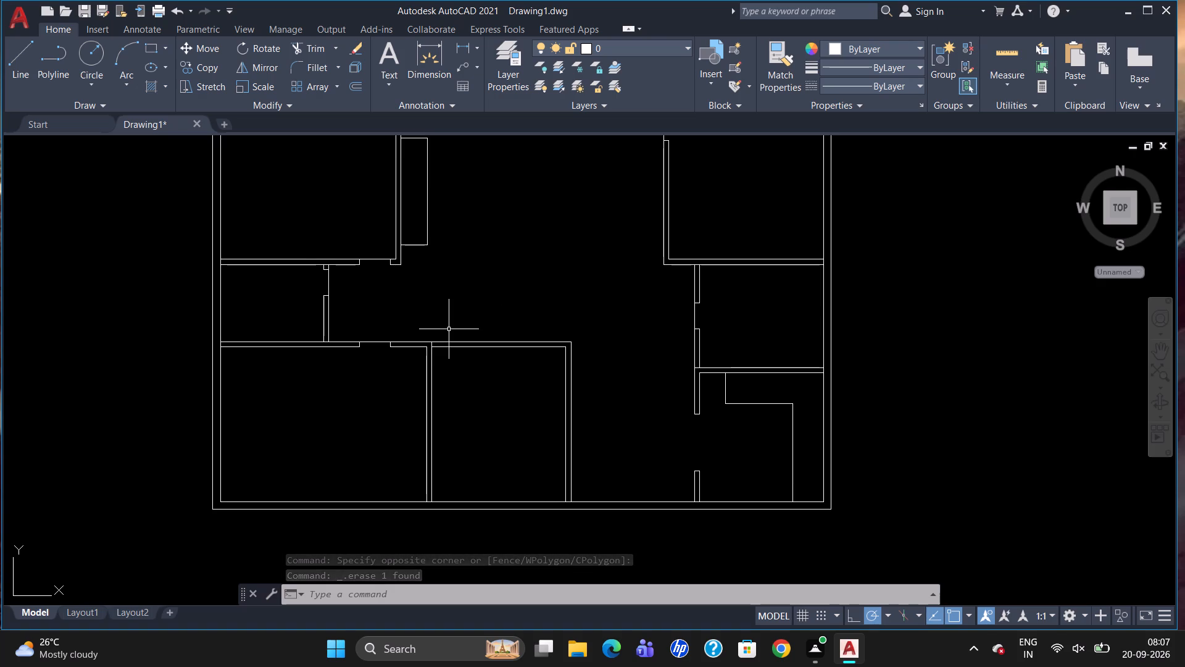
key("l")
key("Return")
type("TK")
key("Return")
scroll(444, 339, "up", 1)
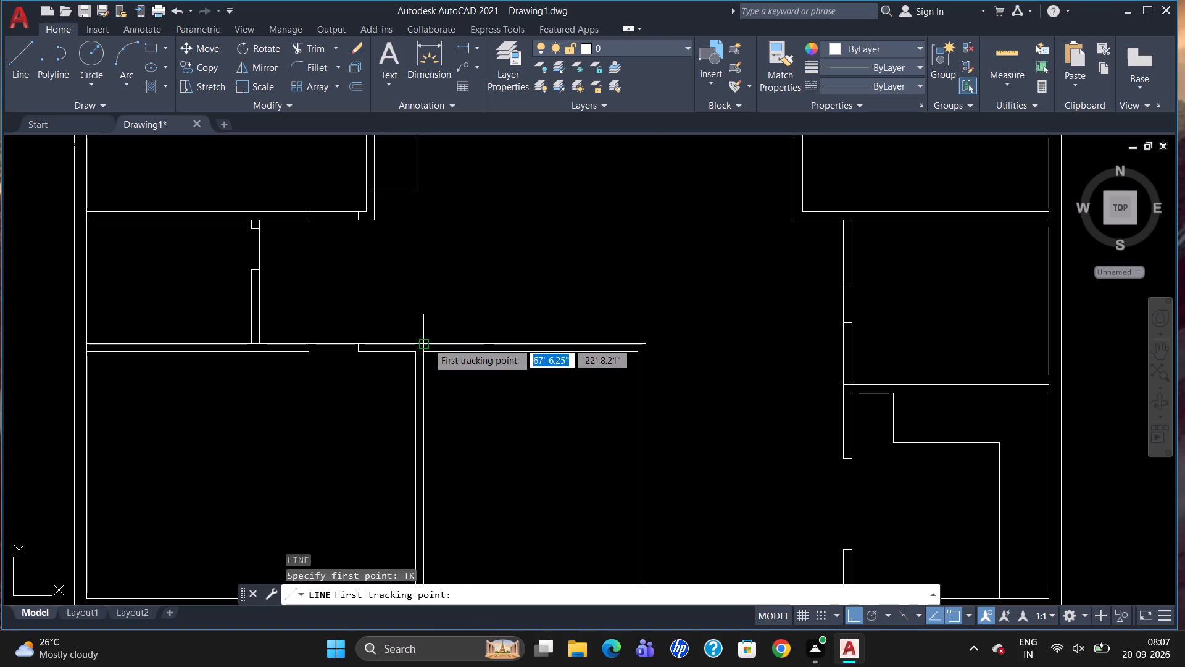
left_click(427, 343)
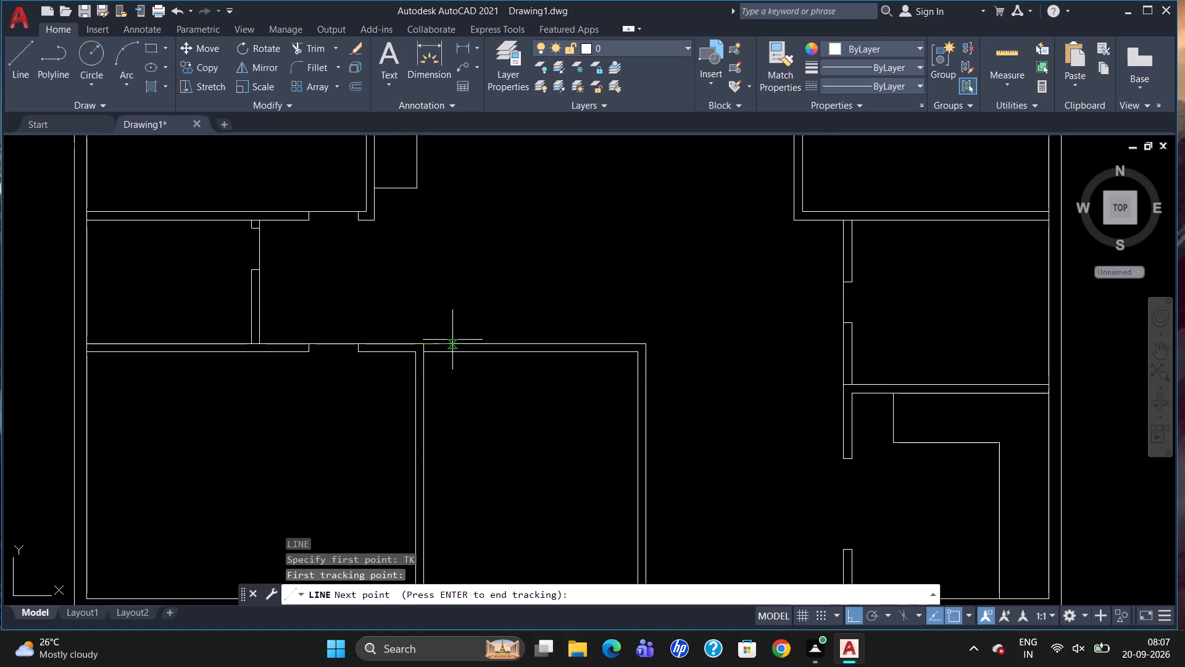
key("6")
key("Return")
key("Return")
scroll(428, 358, "up", 3)
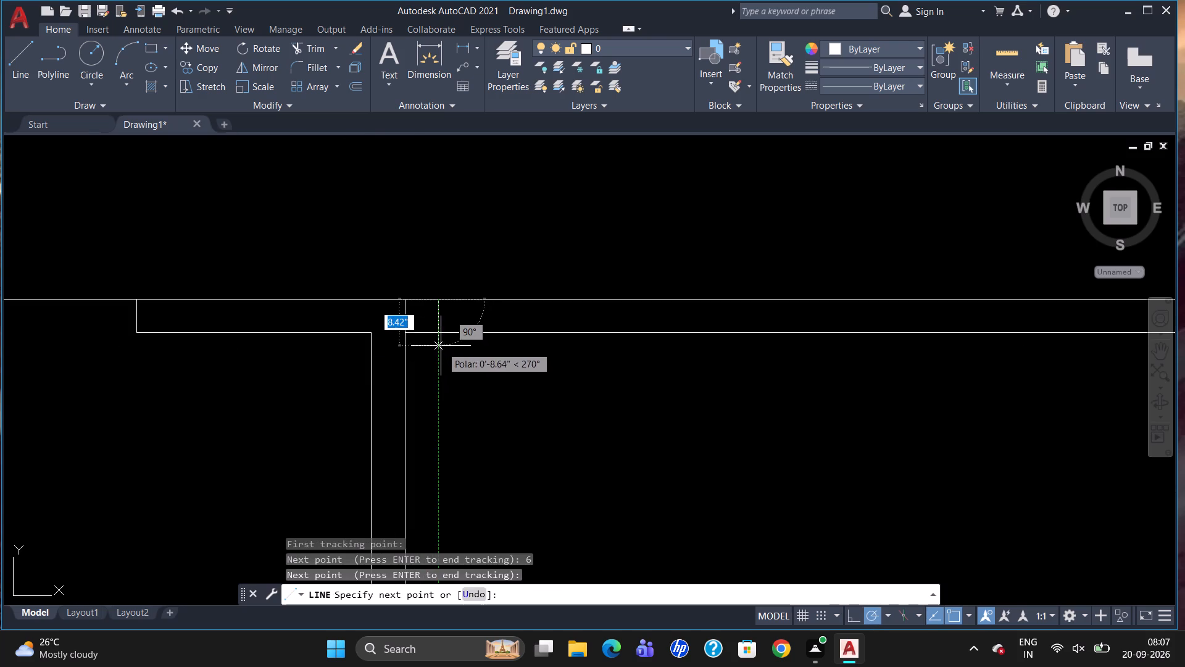
left_click(438, 331)
key("Escape")
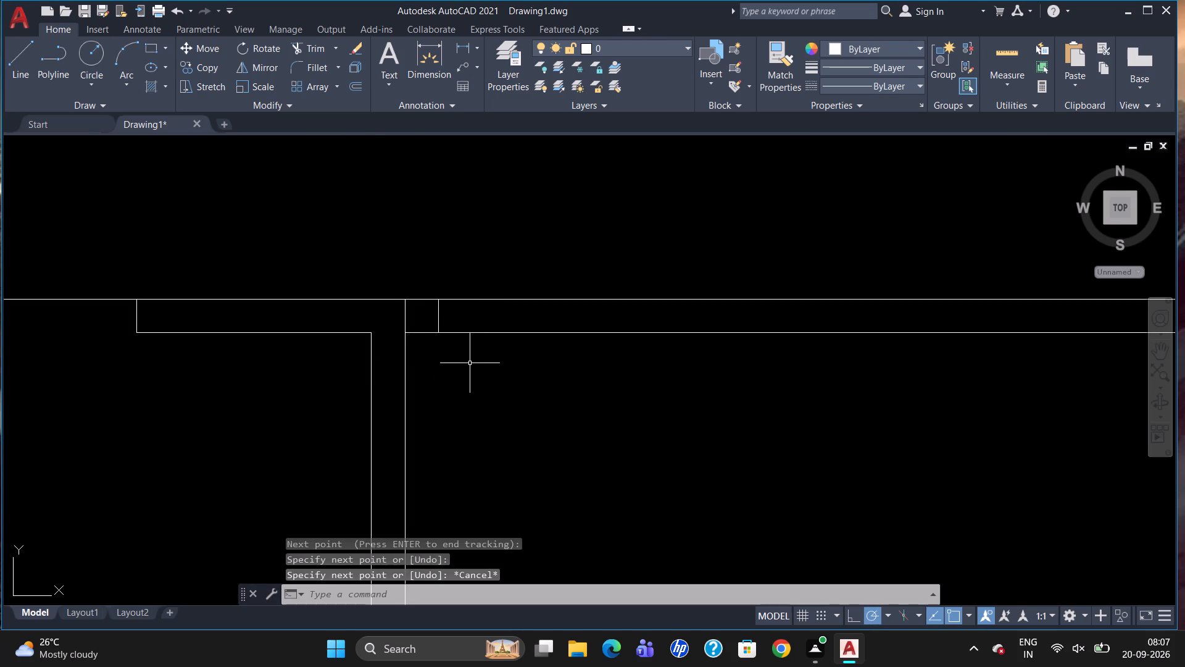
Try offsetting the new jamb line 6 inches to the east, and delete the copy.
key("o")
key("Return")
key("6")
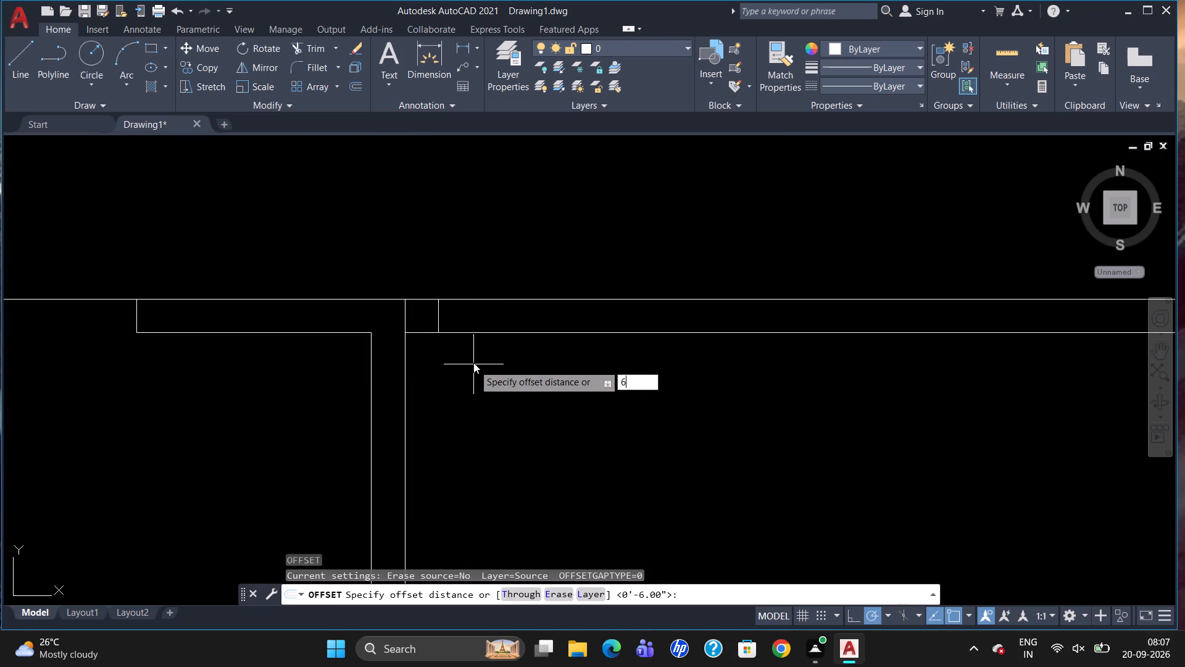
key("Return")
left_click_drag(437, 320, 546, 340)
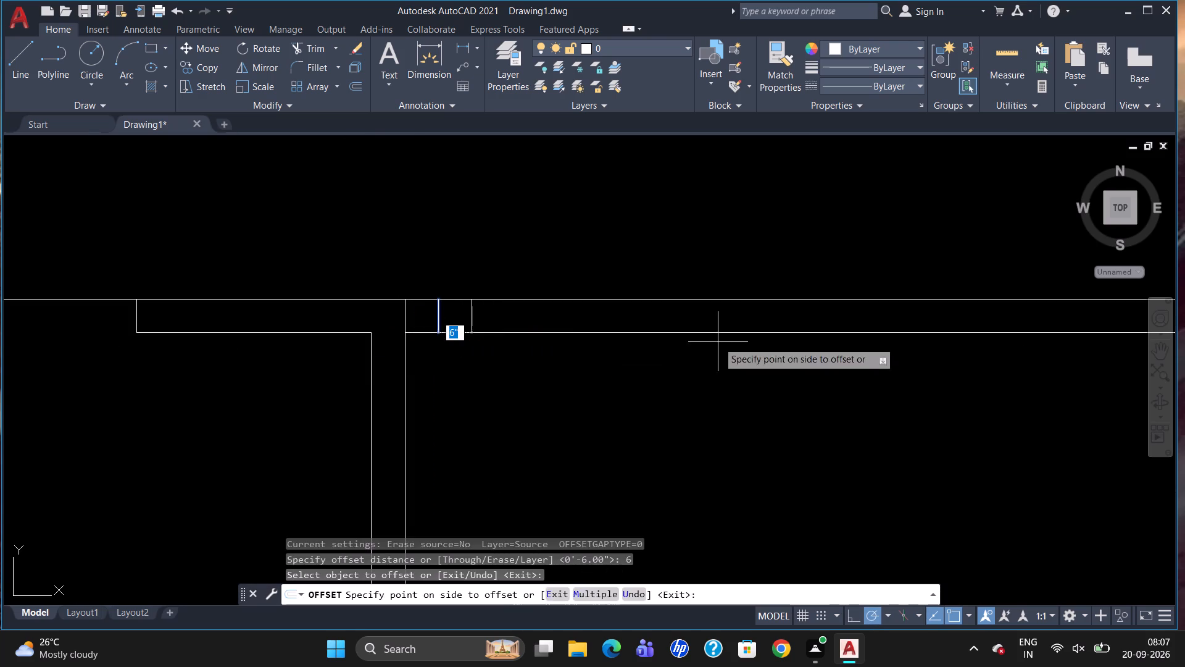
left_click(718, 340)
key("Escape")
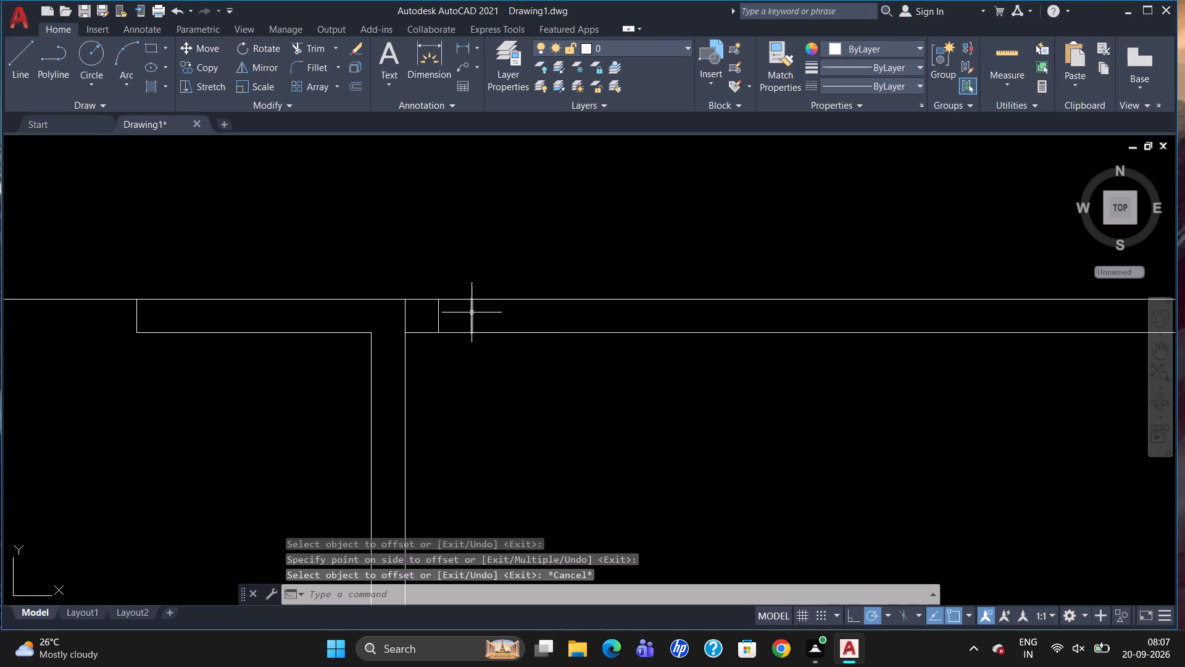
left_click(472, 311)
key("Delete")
Offset the jamb line in the middle south room's north partition 6' to the east.
key("o")
key("Return")
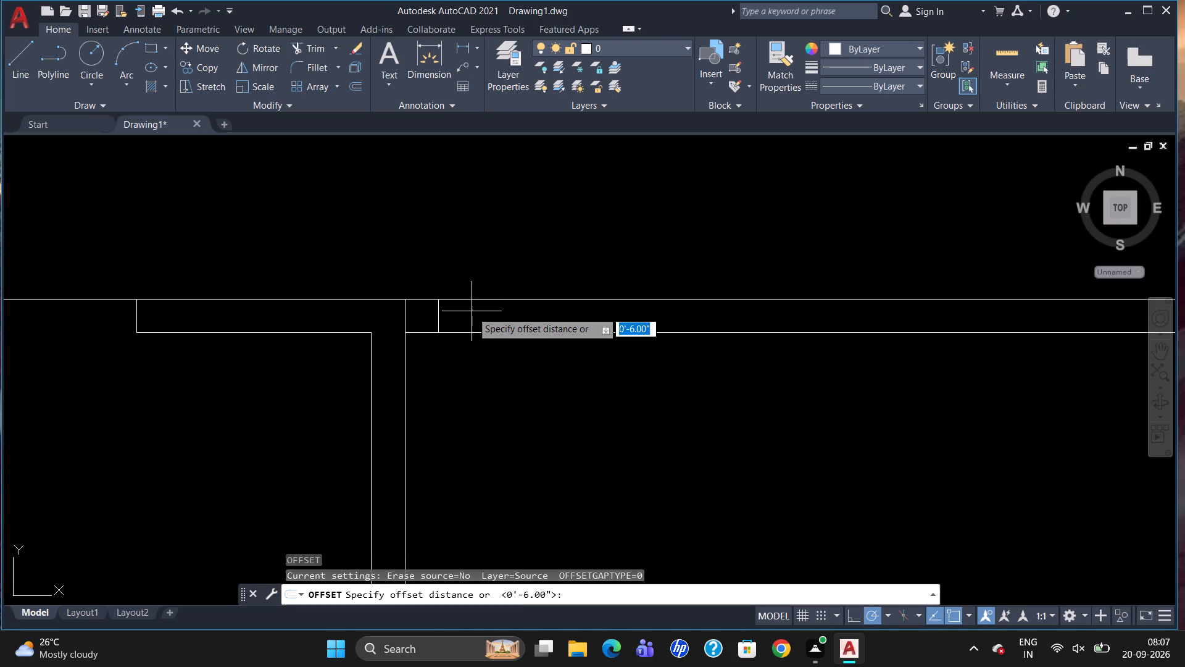
type("6'")
key("Return")
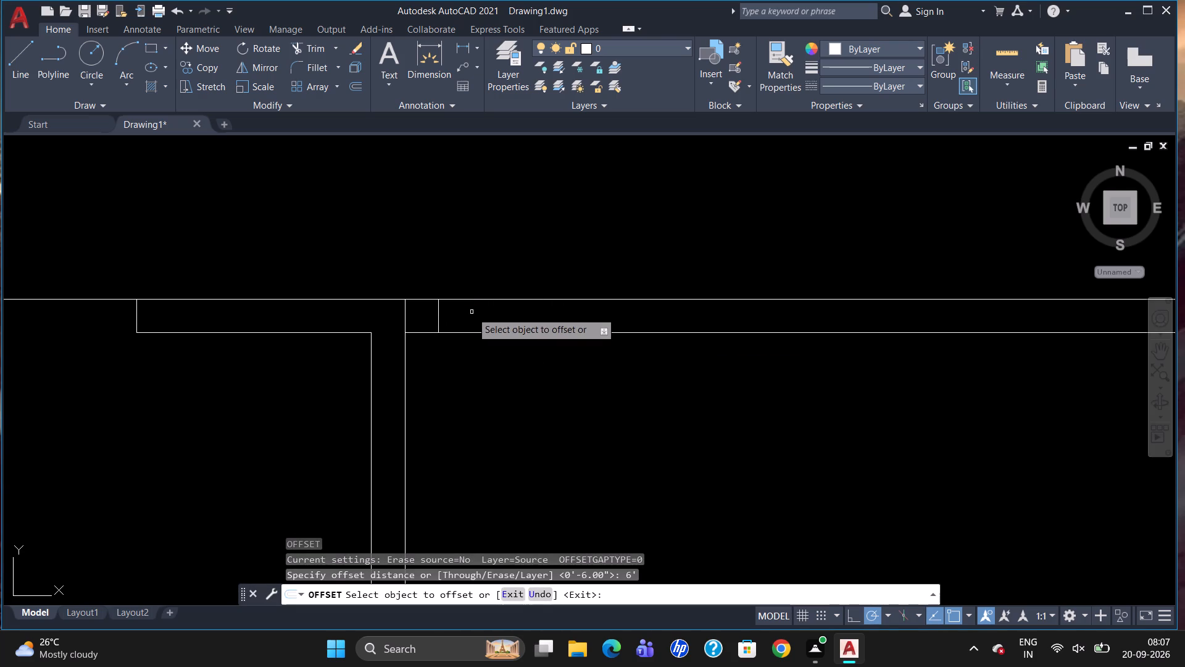
left_click_drag(438, 316, 508, 321)
left_click(573, 320)
key("Escape")
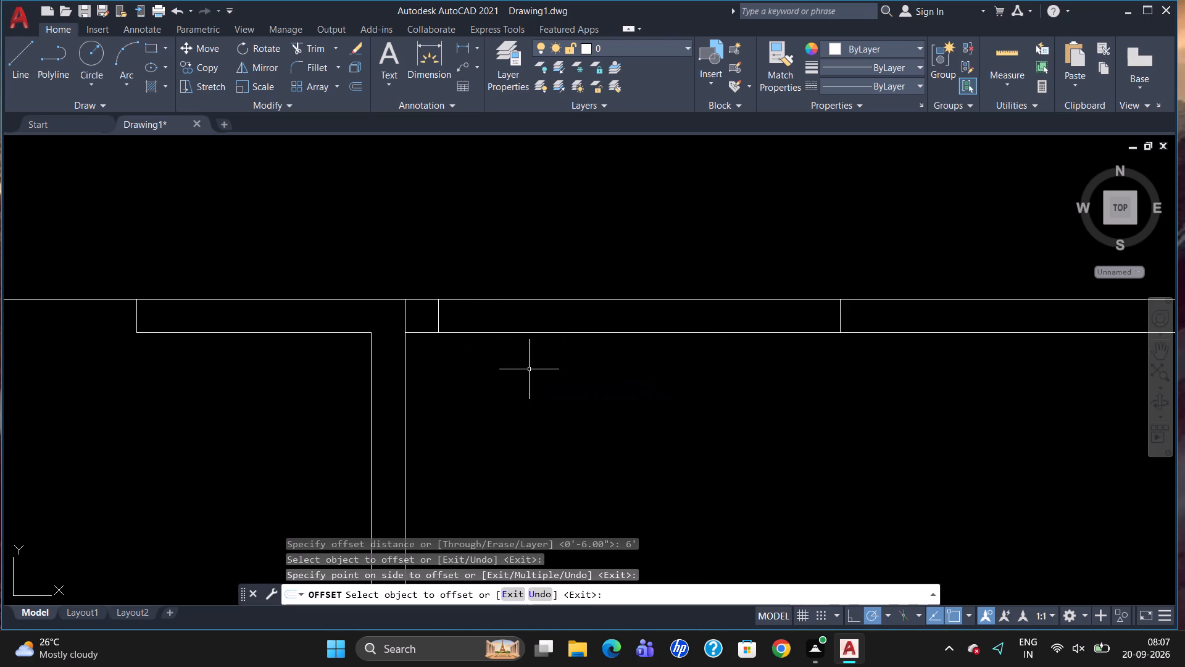
Trim the south line of the middle south room's north partition between the two jamb lines.
scroll(551, 344, "down", 1)
type("TR")
key("Return")
key("Return")
left_click(561, 336)
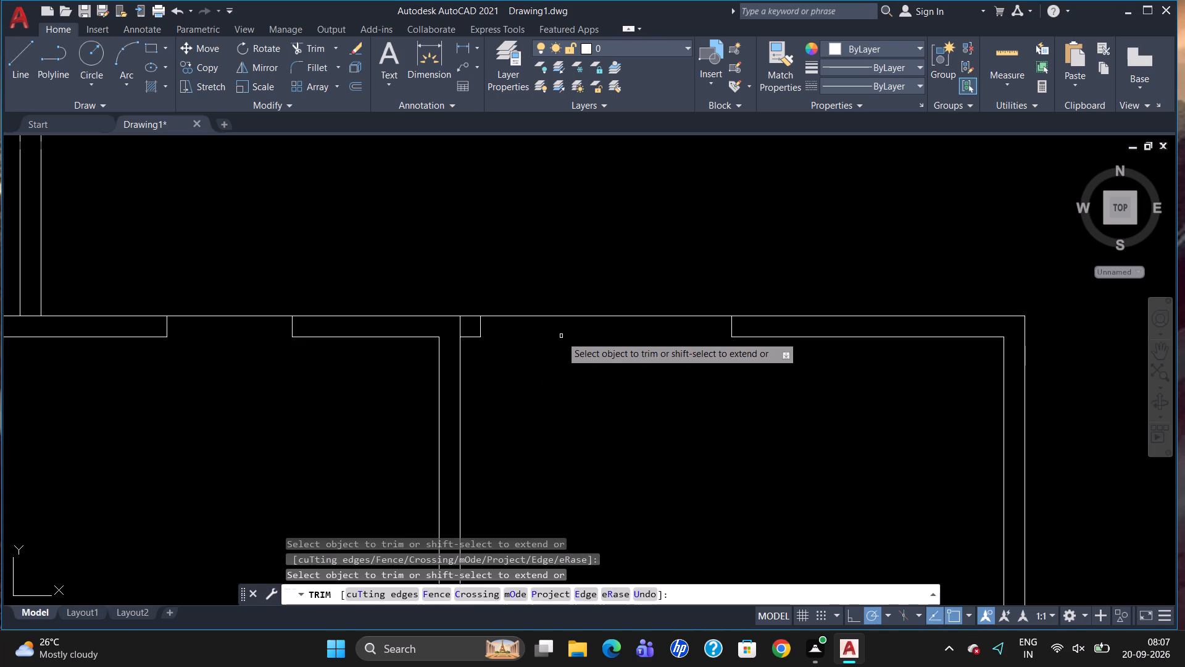
key("Escape")
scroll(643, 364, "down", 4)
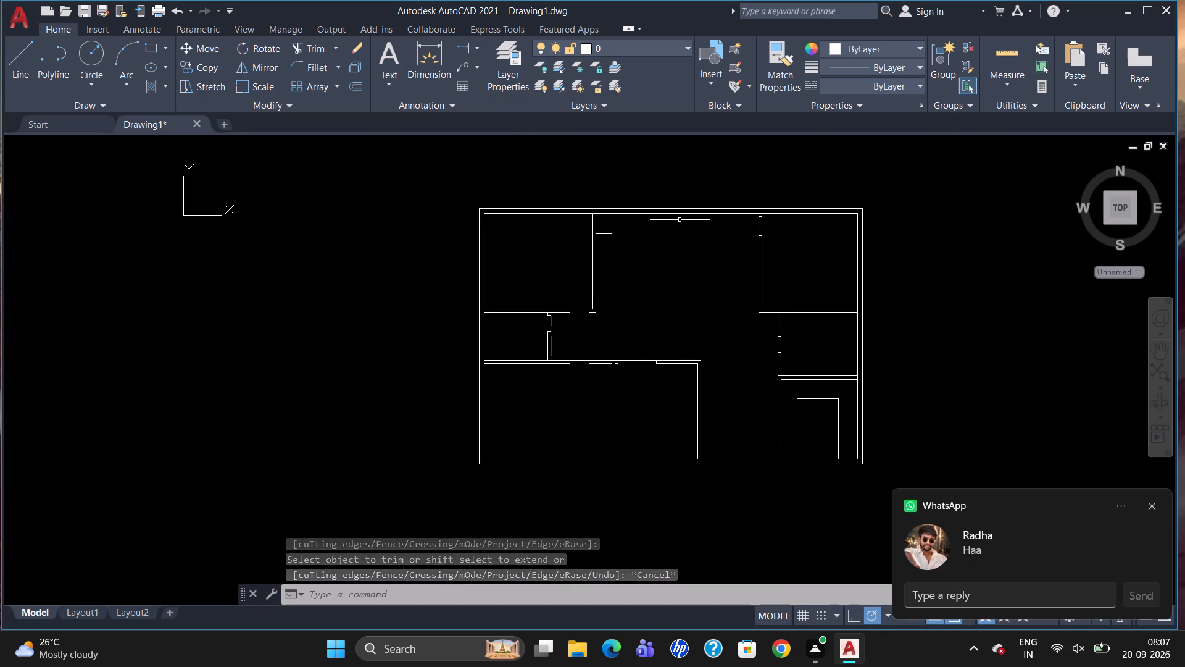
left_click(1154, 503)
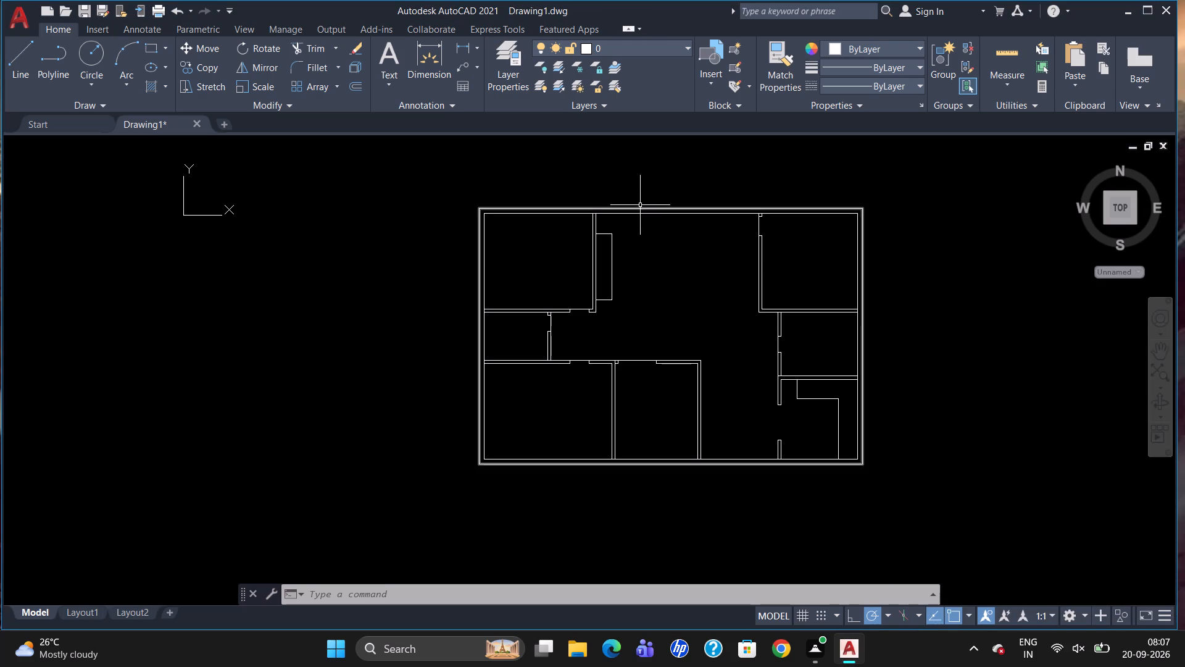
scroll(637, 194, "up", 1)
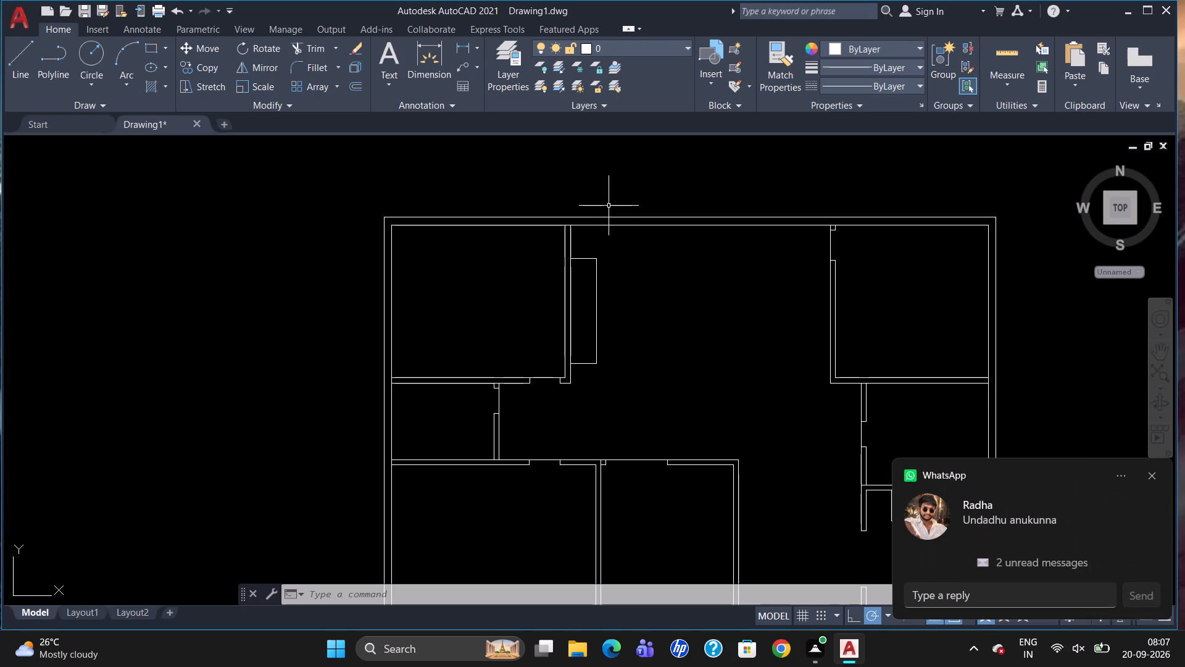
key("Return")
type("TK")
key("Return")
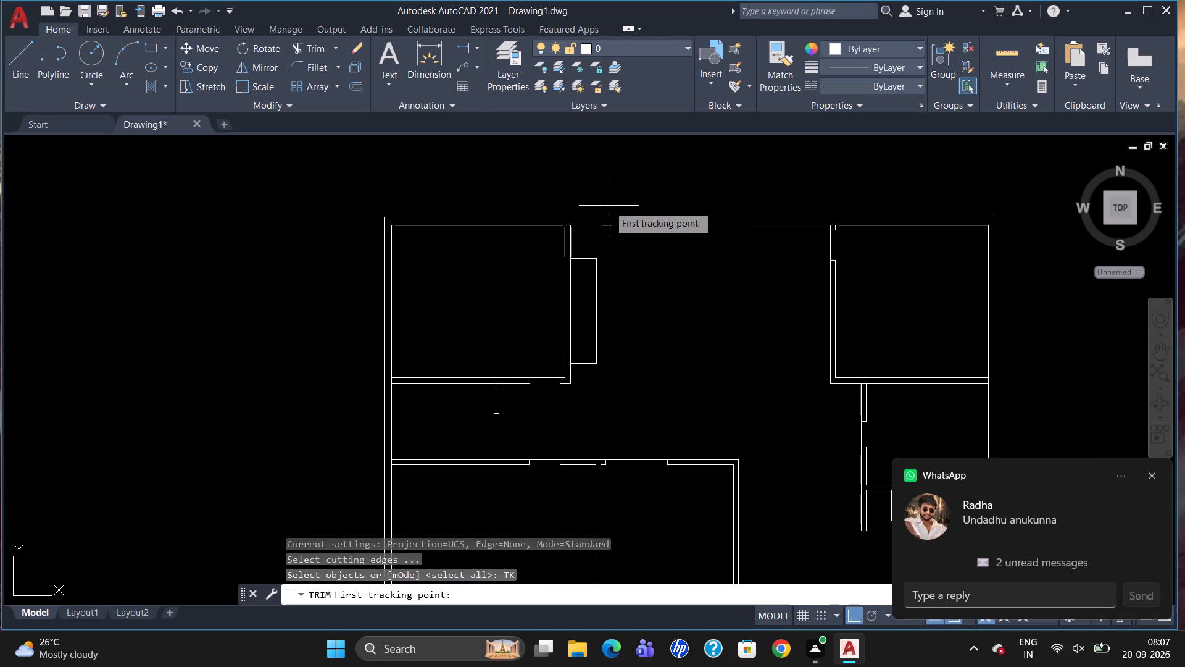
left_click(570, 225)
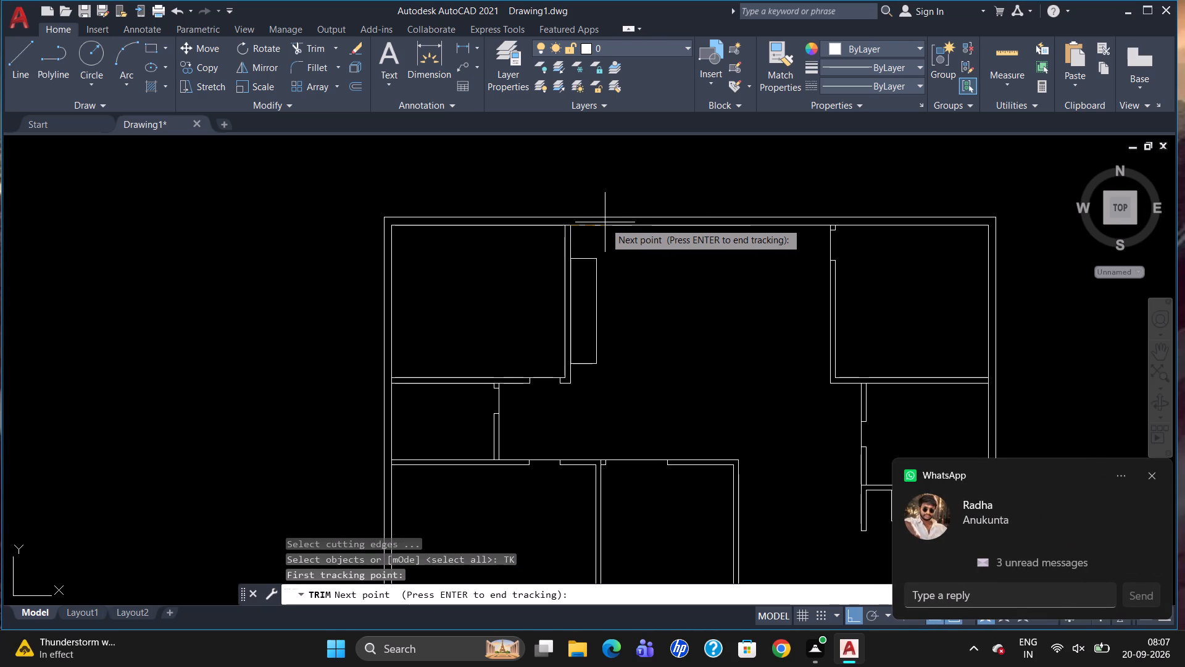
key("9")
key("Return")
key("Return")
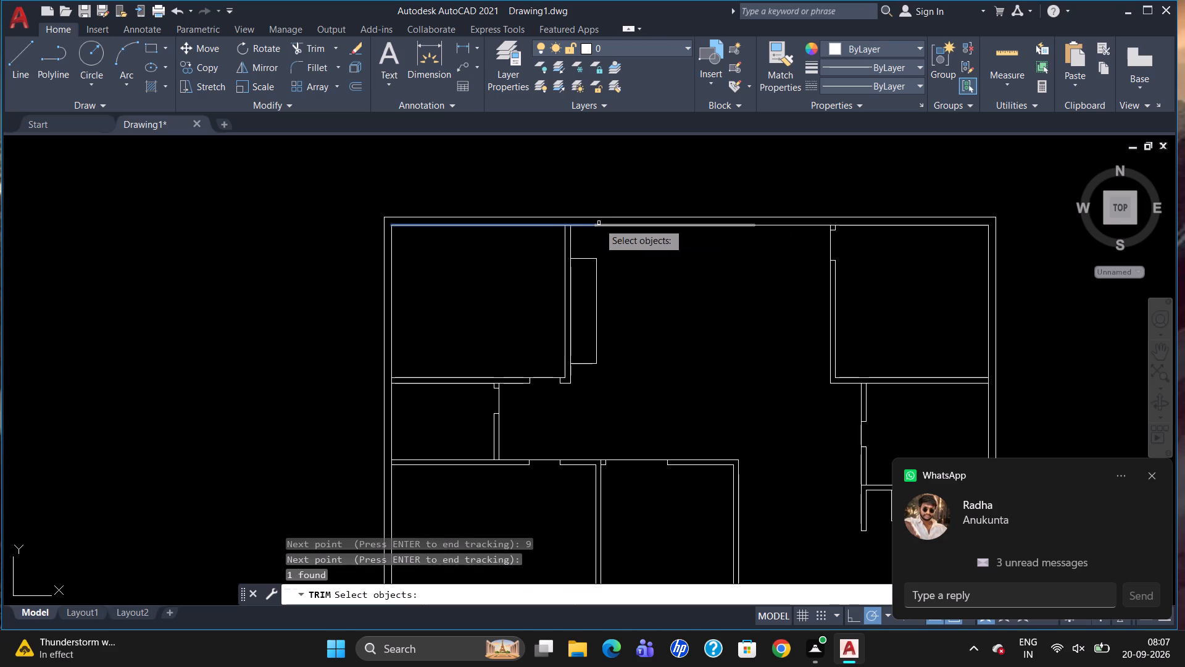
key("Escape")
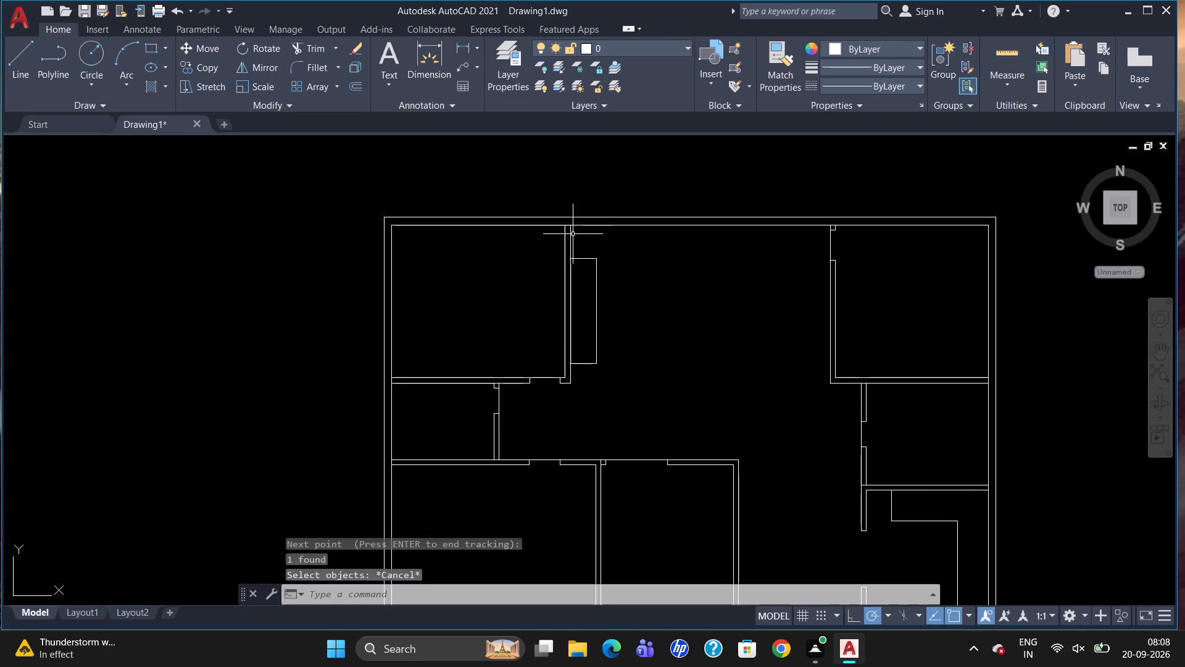
Draw a jamb line across the north outer wall, 9 inches east of the northwest room's east partition.
key("l")
key("Return")
type("TK")
key("Return")
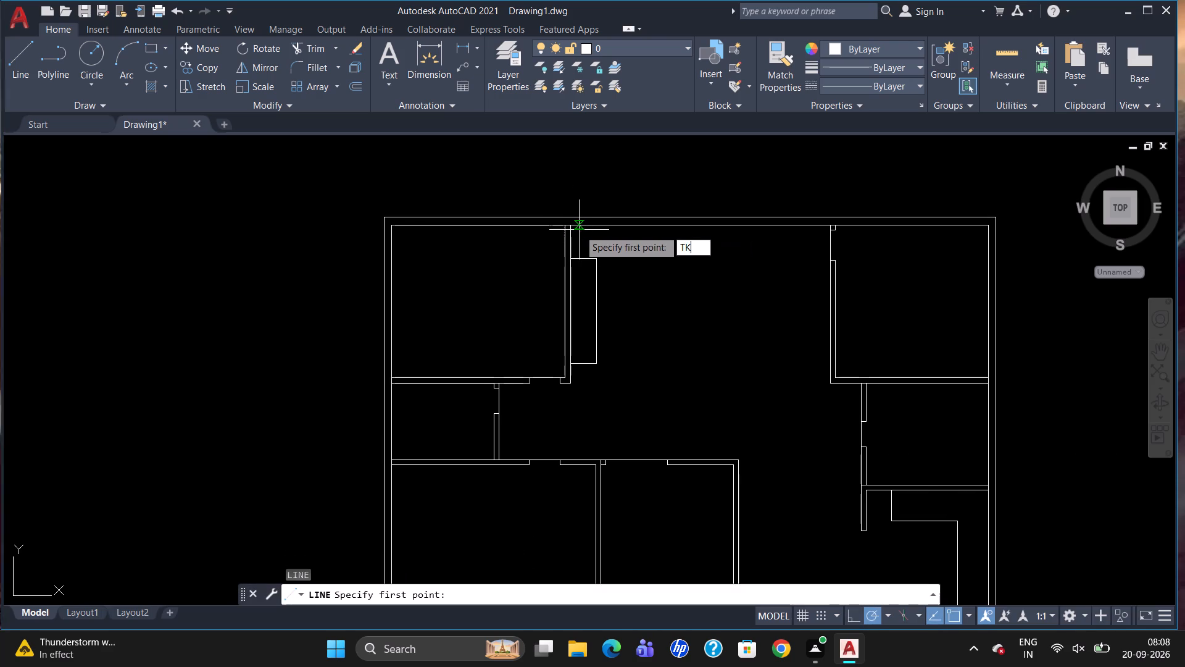
left_click_drag(573, 229, 583, 230)
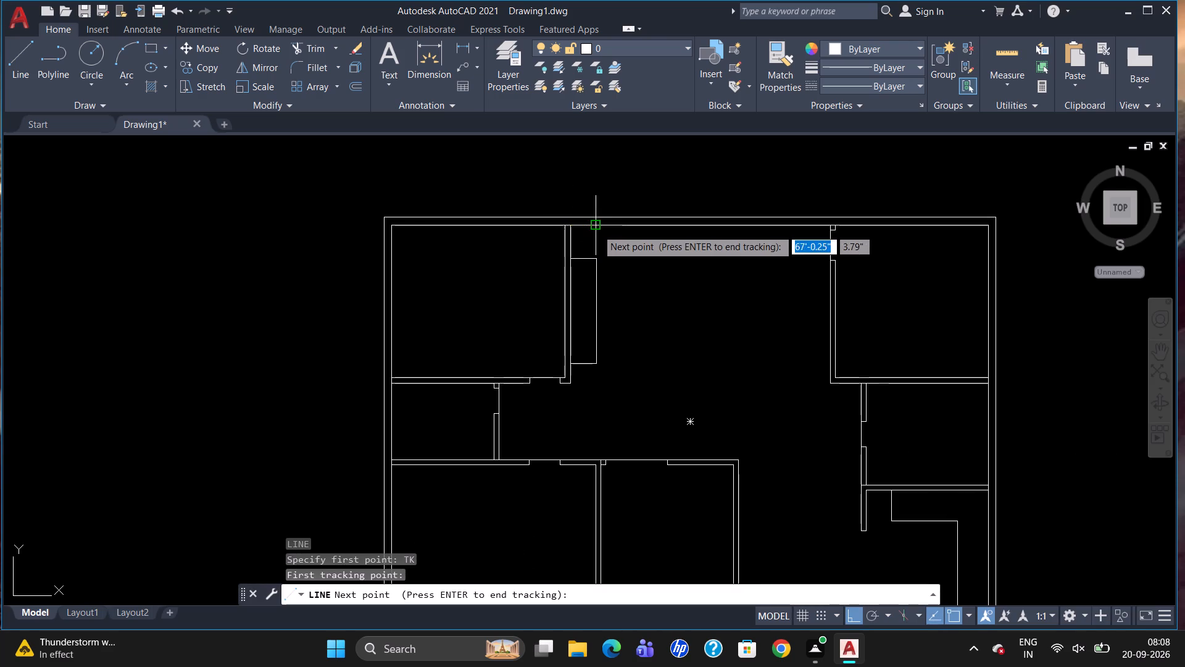
key("9")
key("Return")
key("Return")
scroll(582, 213, "up", 3)
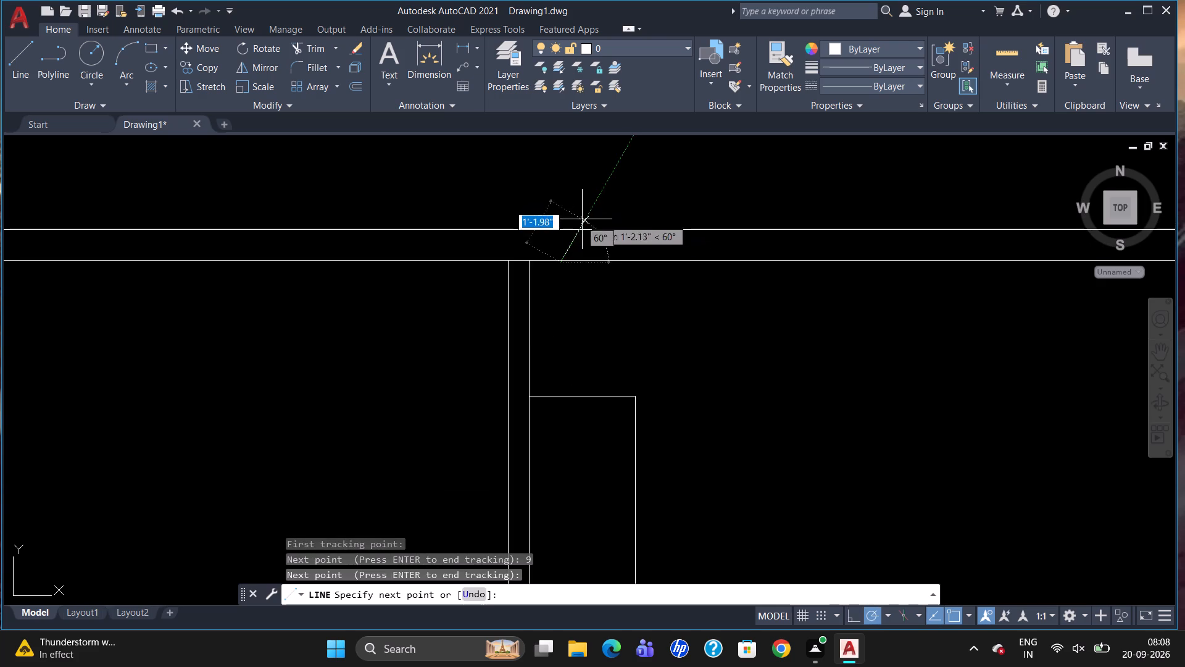
left_click(563, 226)
key("Escape")
Offset the jamb line in the north outer wall 3'6" to the east.
scroll(543, 254, "down", 1)
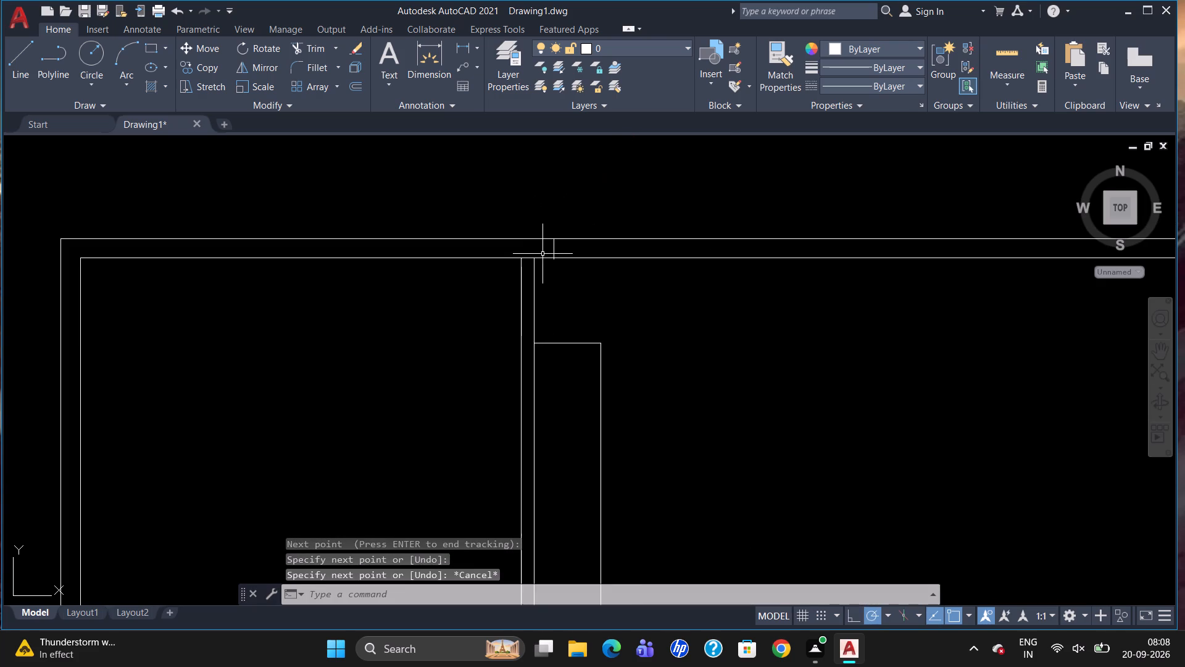
key("o")
key("Return")
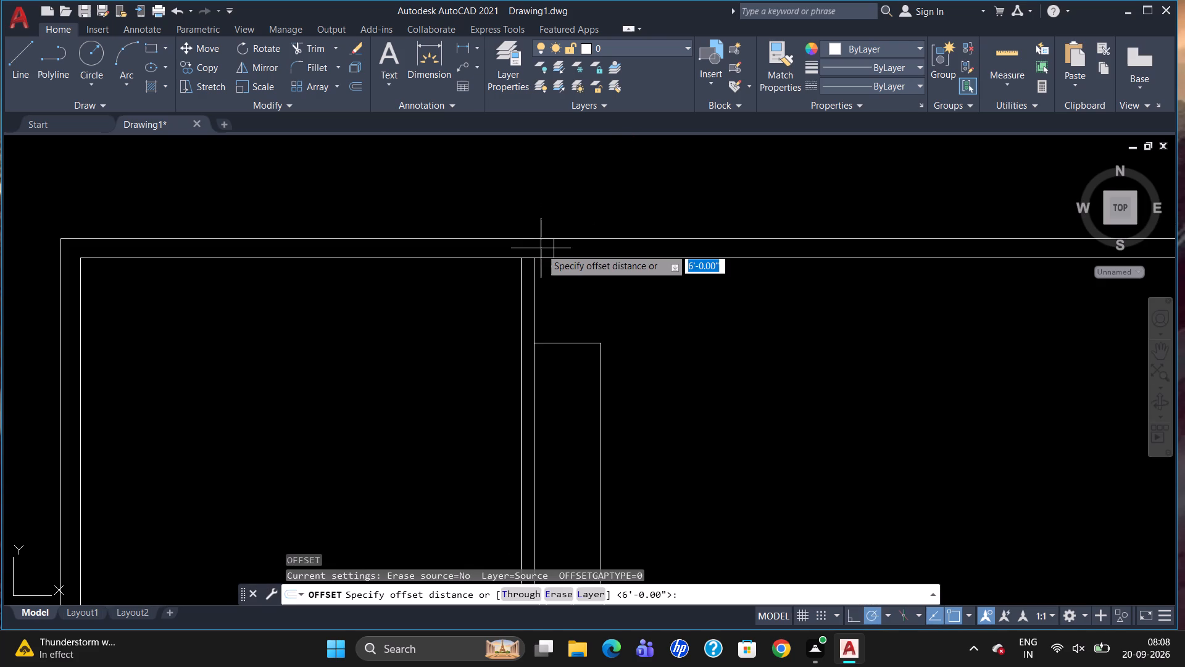
type("3'")
type("6\"")
key("Return")
left_click_drag(555, 251, 557, 252)
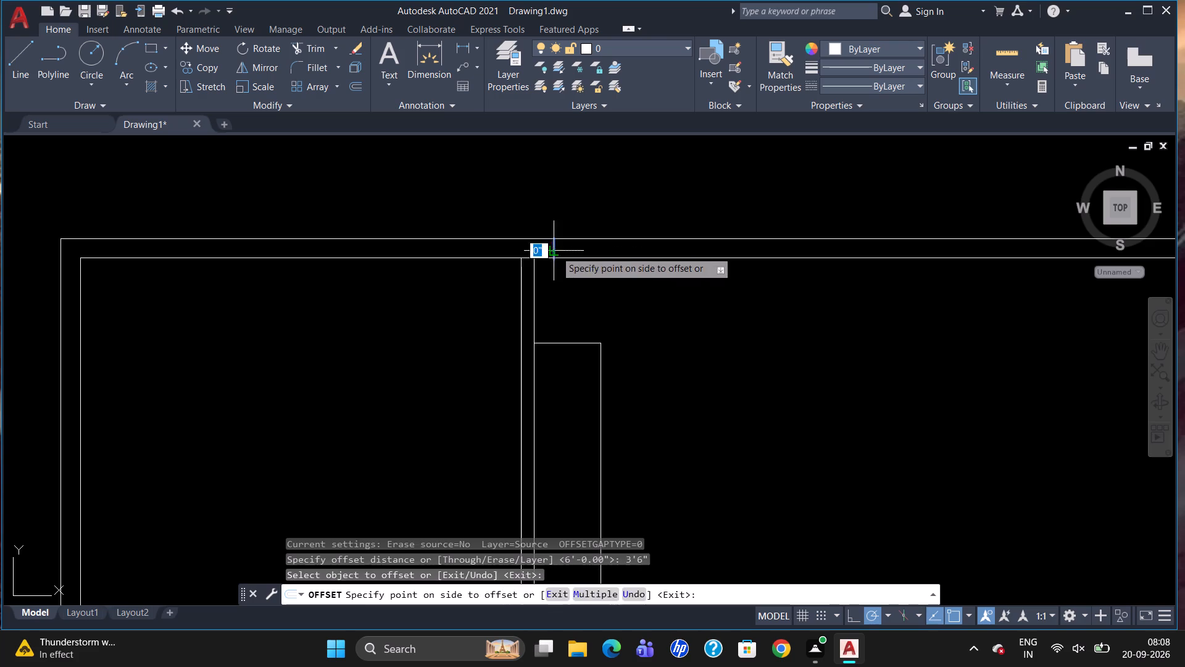
left_click_drag(557, 252, 597, 261)
left_click(654, 262)
key("Escape")
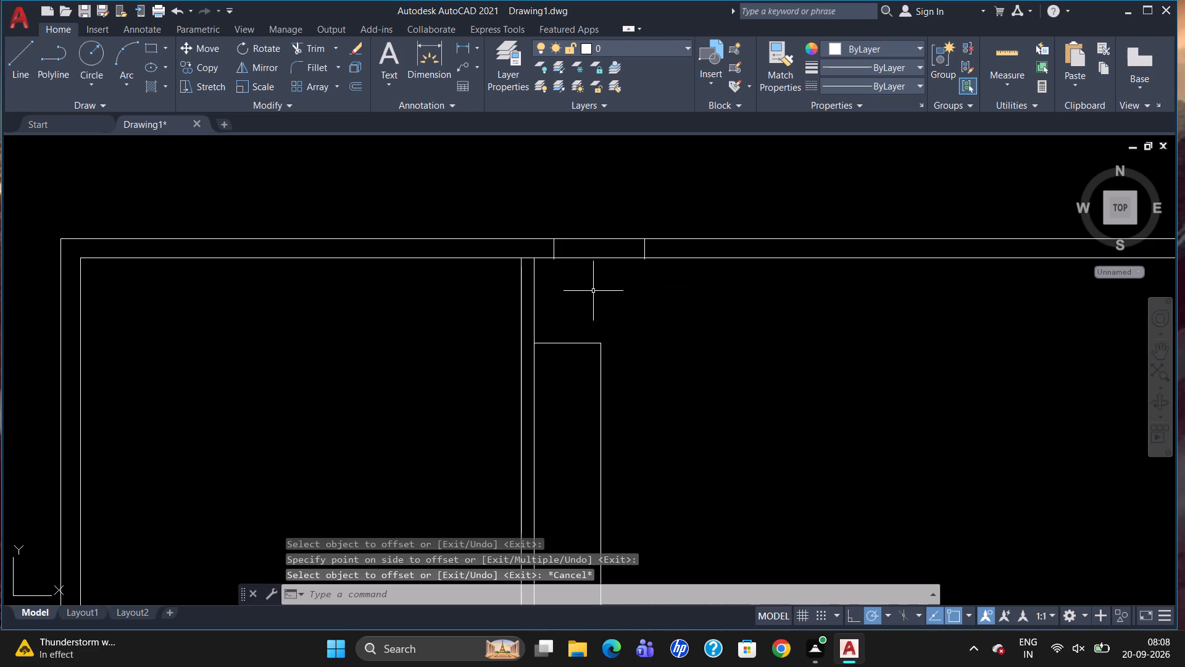
Trim the jamb line overhang and the inner line of the north outer wall between the two jamb lines.
type("TR")
key("Return")
key("Return")
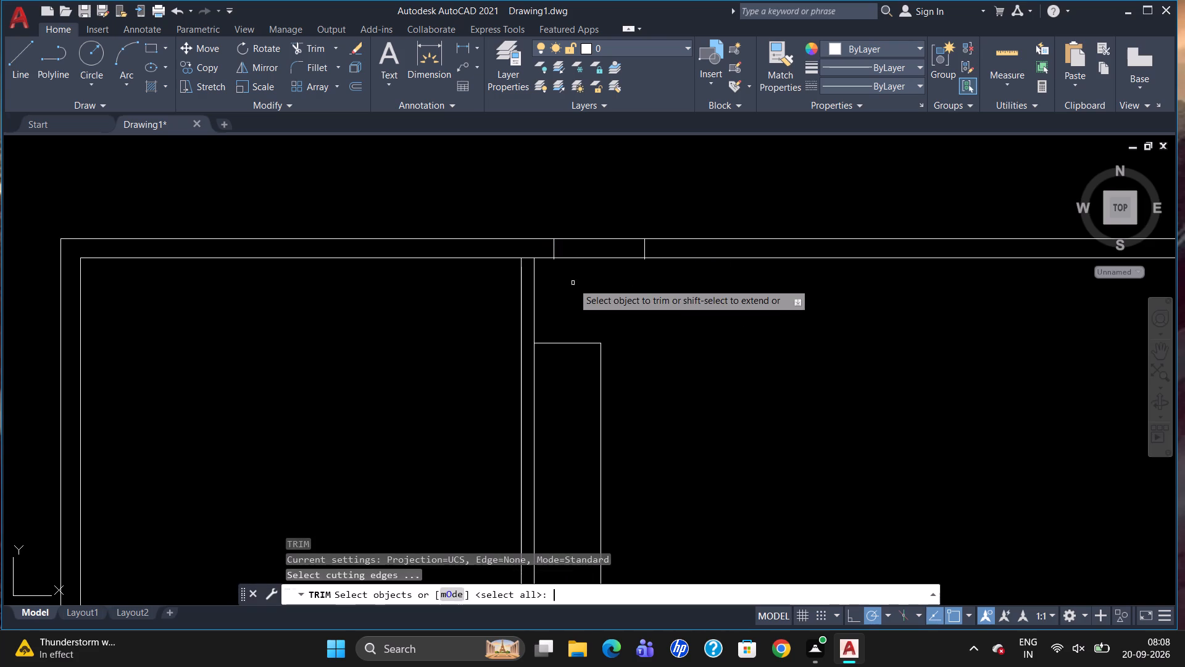
left_click(553, 260)
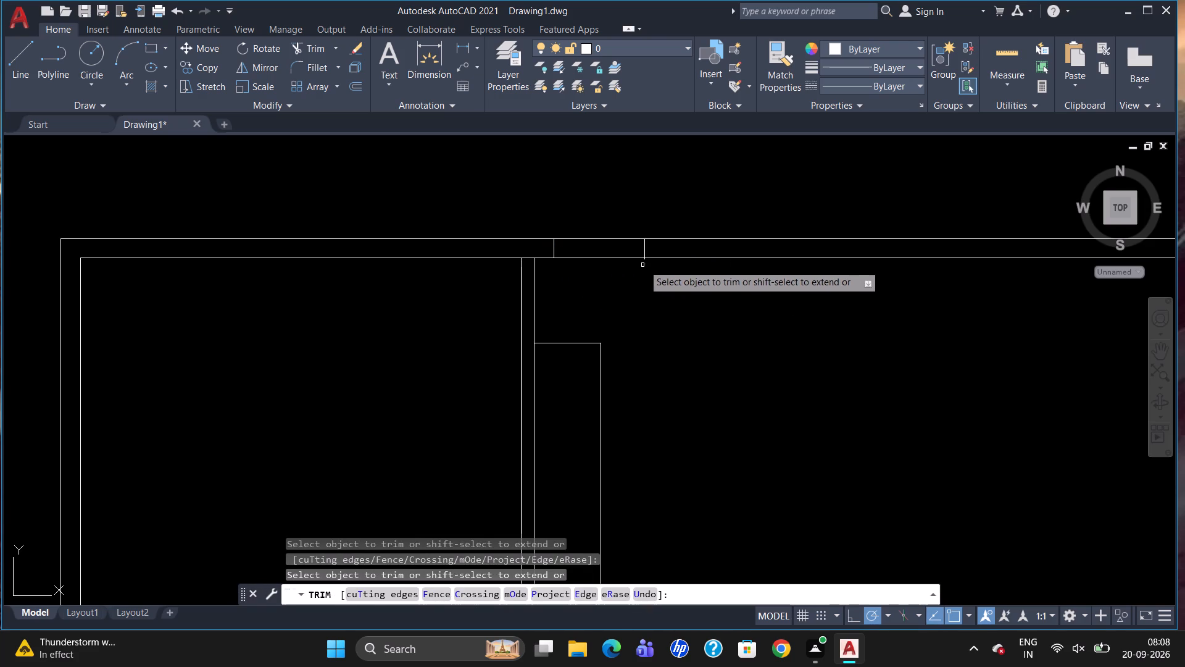
left_click(597, 258)
scroll(671, 220, "down", 2)
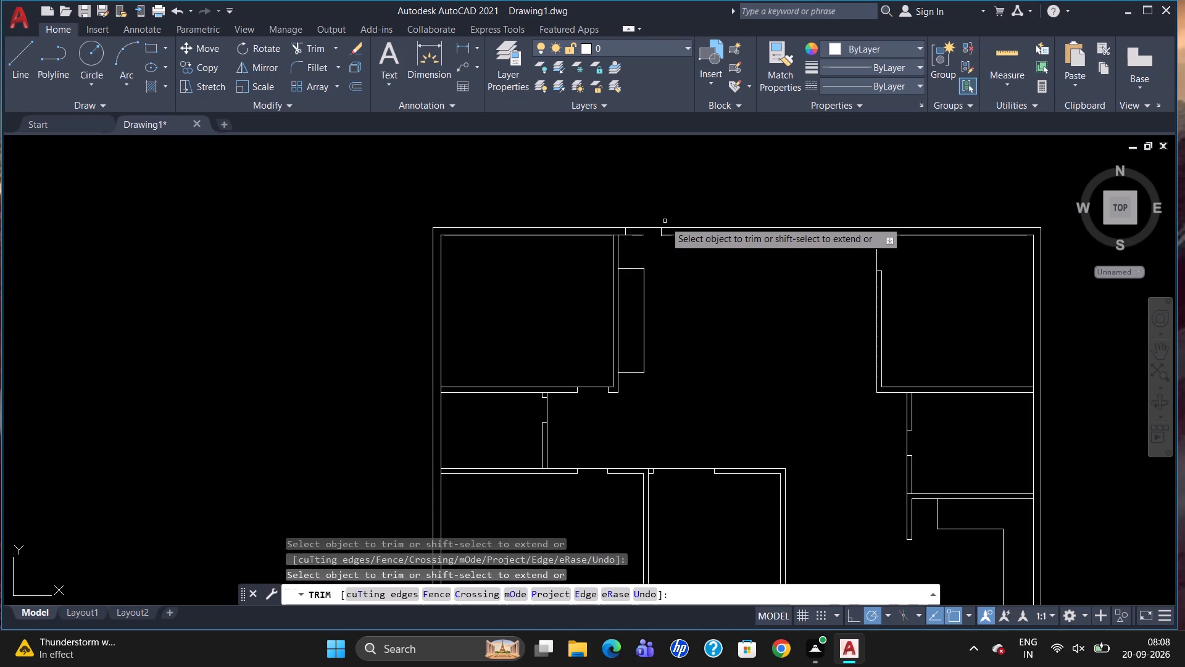
left_click(633, 233)
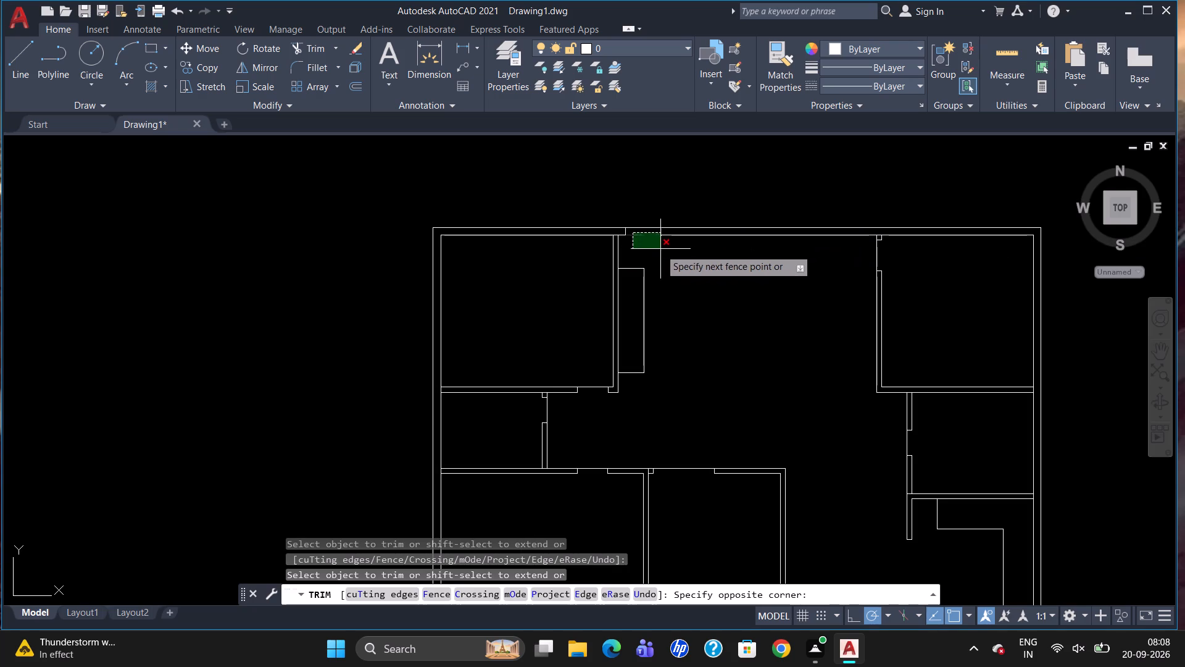
left_click(642, 246)
key("Escape")
Offset the east jamb line of the north wall opening 54 inches to the east.
scroll(680, 264, "down", 1)
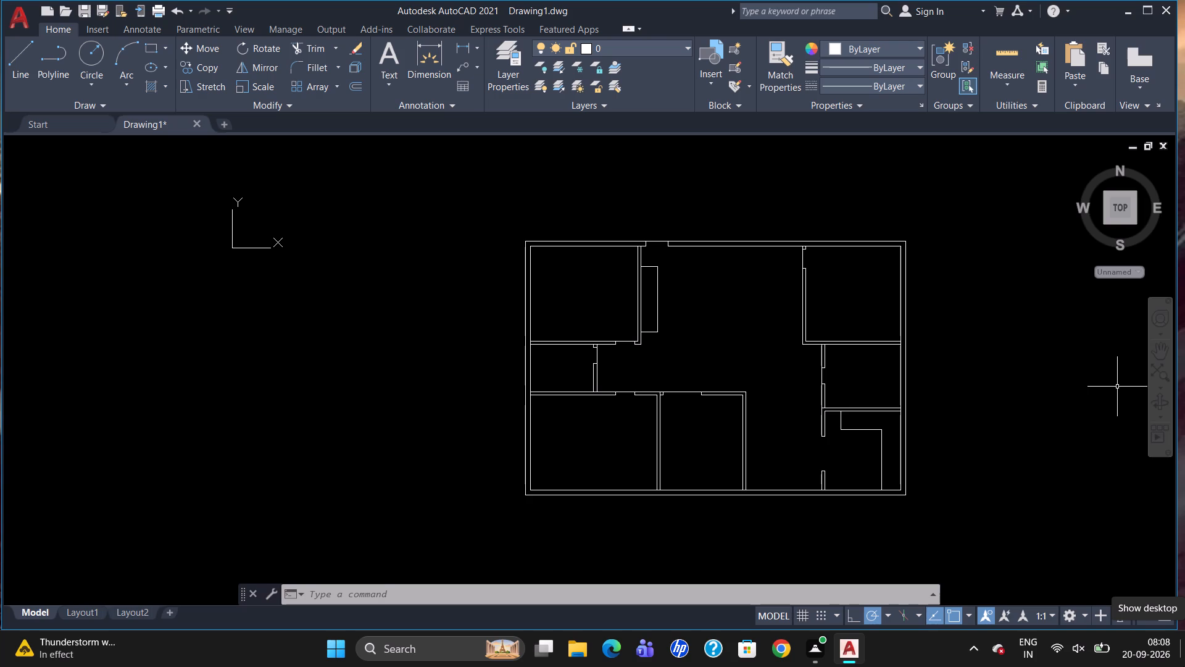
scroll(739, 180, "up", 2)
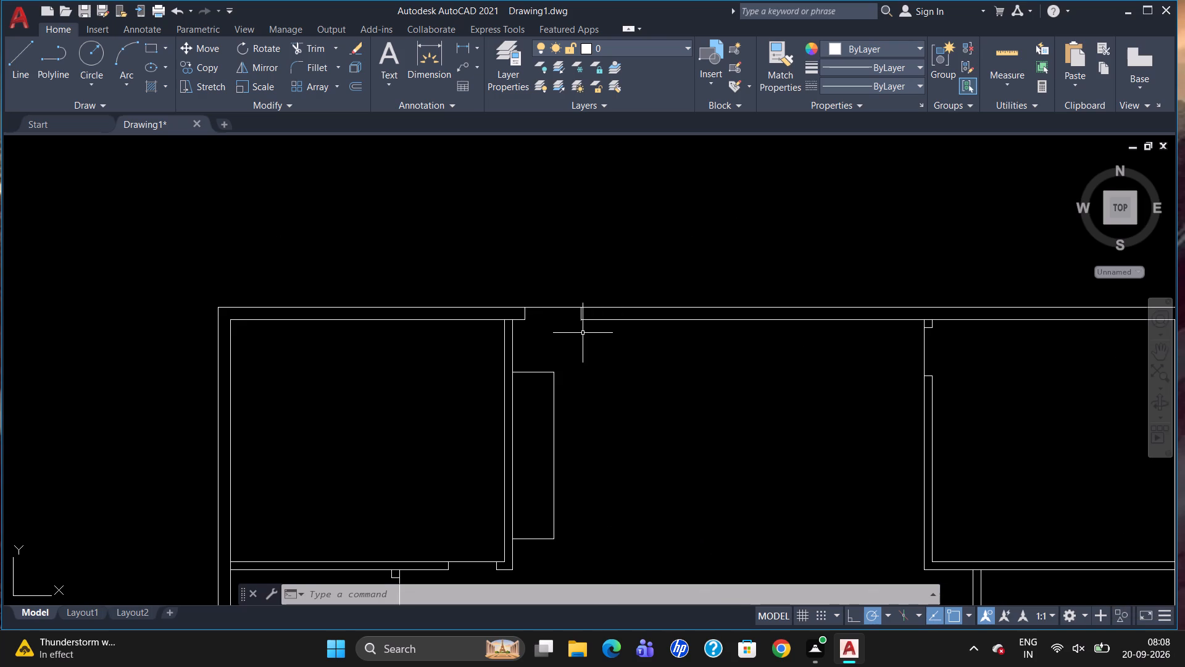
key("o")
key("Return")
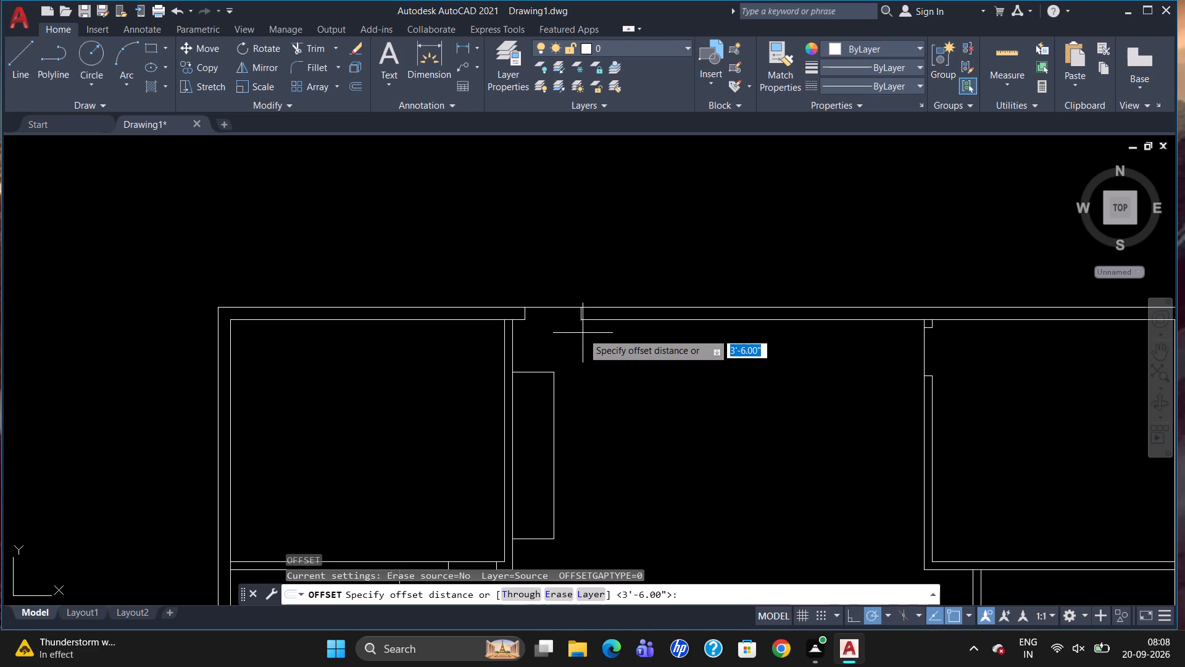
type("54")
key("Return")
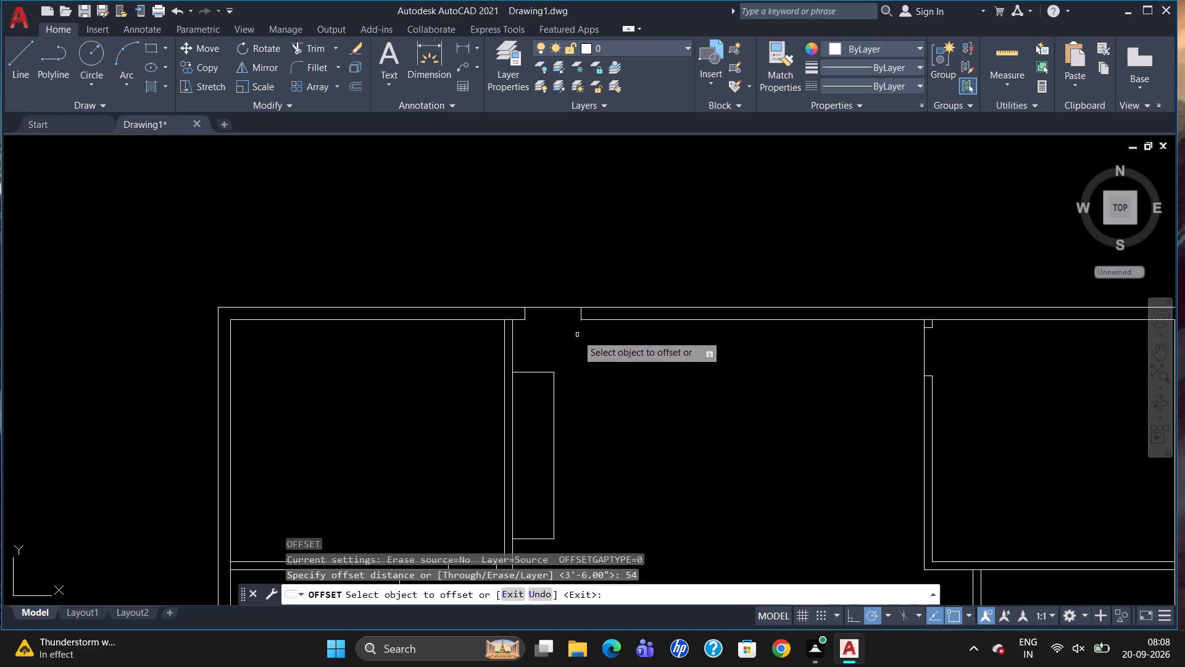
left_click_drag(580, 314, 611, 326)
left_click(657, 337)
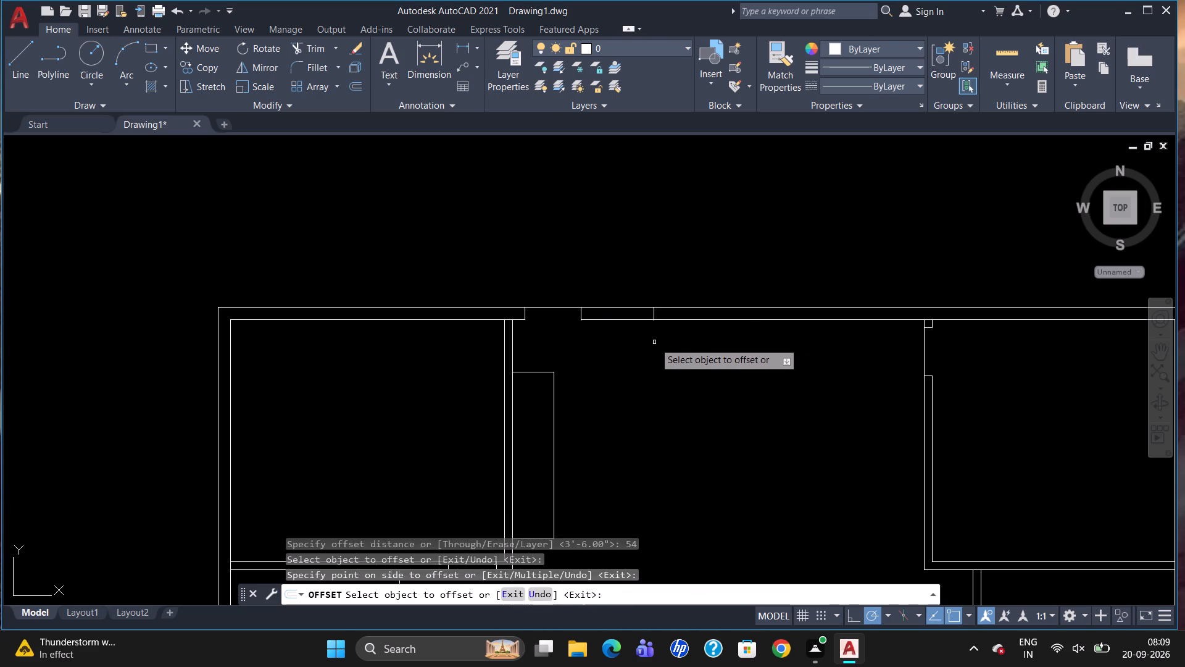
key("Escape")
Draw a window line along the middle of the north outer wall, from the opening's east jamb to the offset line.
key("l")
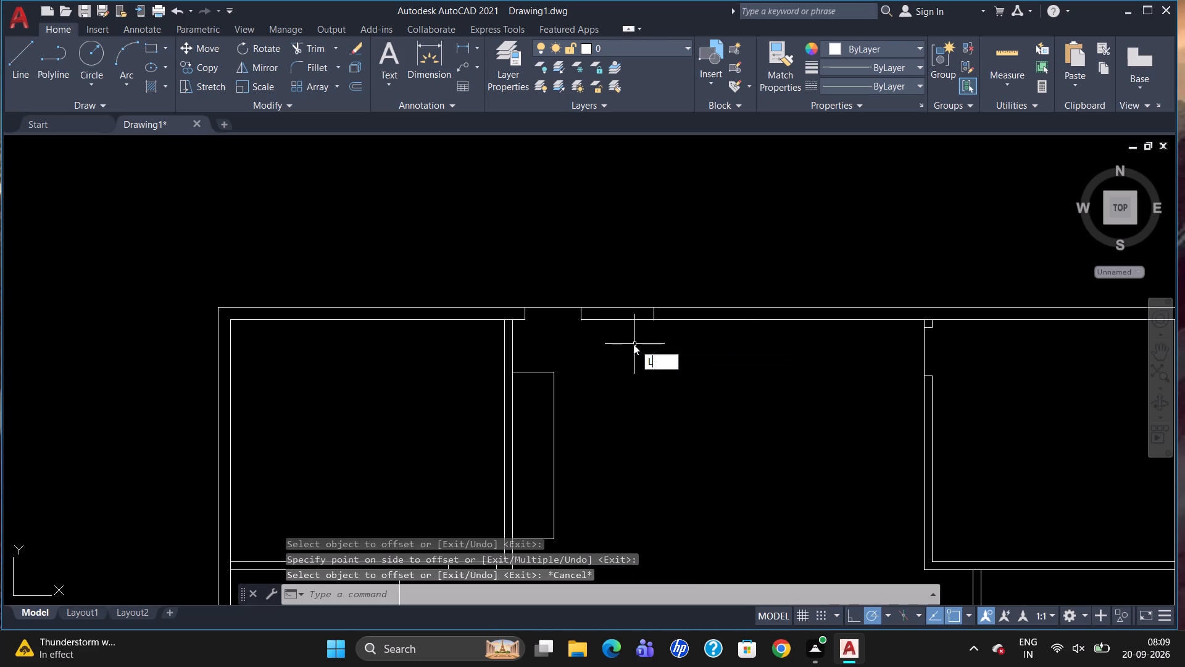
key("Return")
scroll(617, 322, "up", 2)
left_click_drag(531, 298, 563, 304)
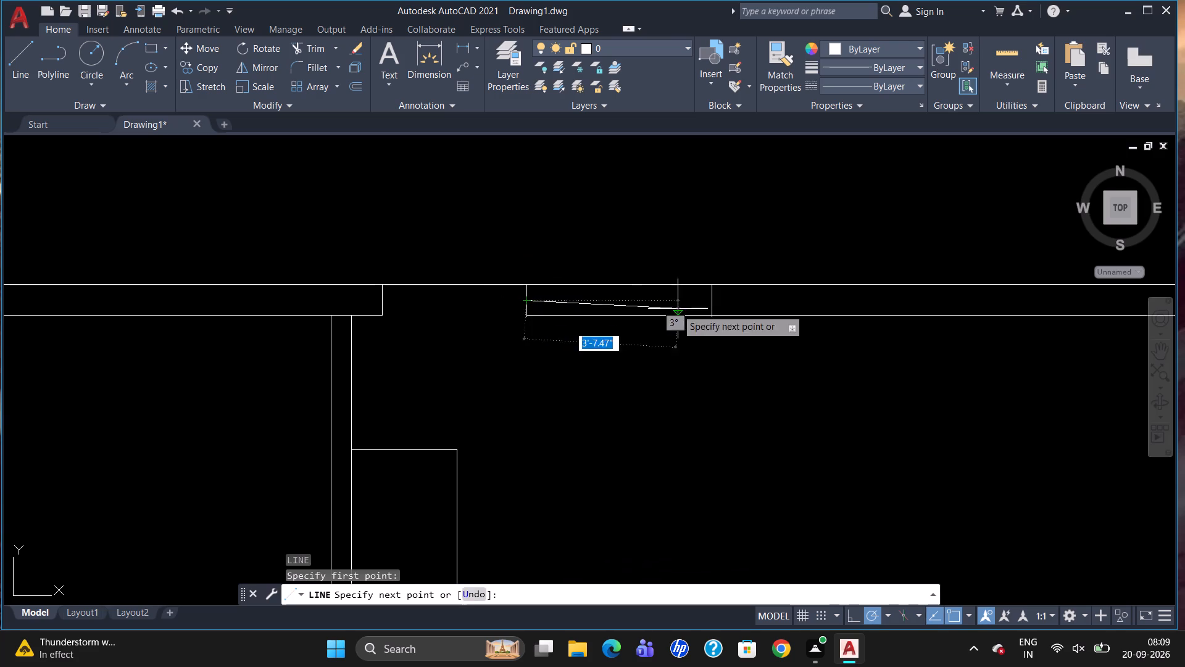
left_click(709, 301)
key("Escape")
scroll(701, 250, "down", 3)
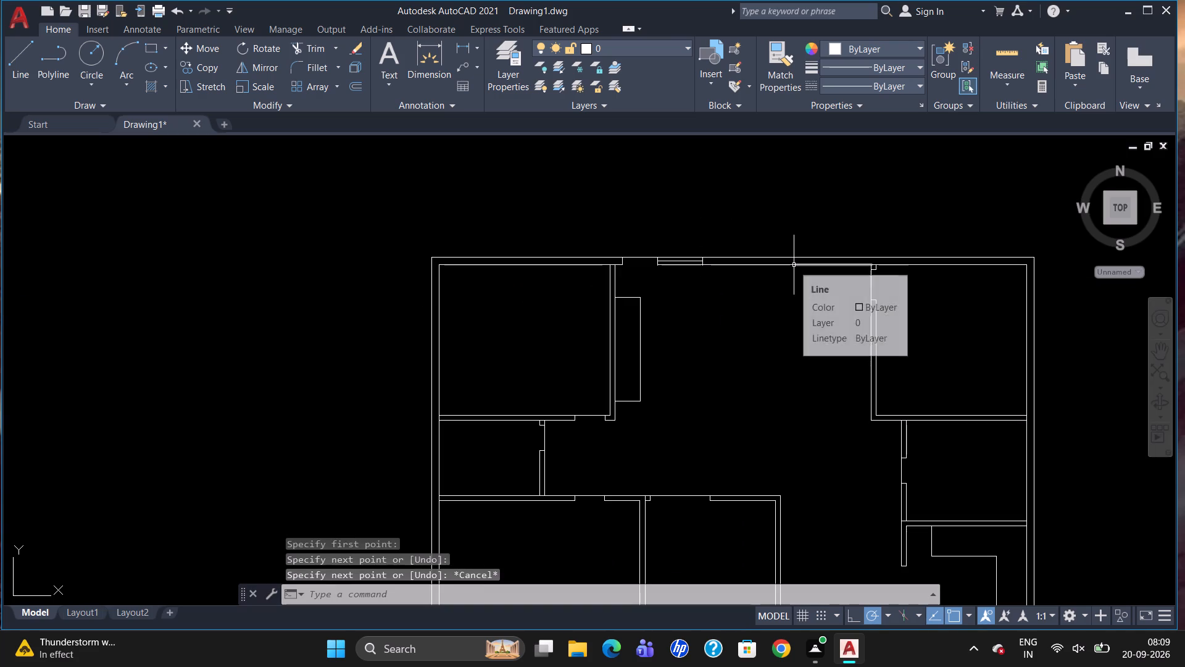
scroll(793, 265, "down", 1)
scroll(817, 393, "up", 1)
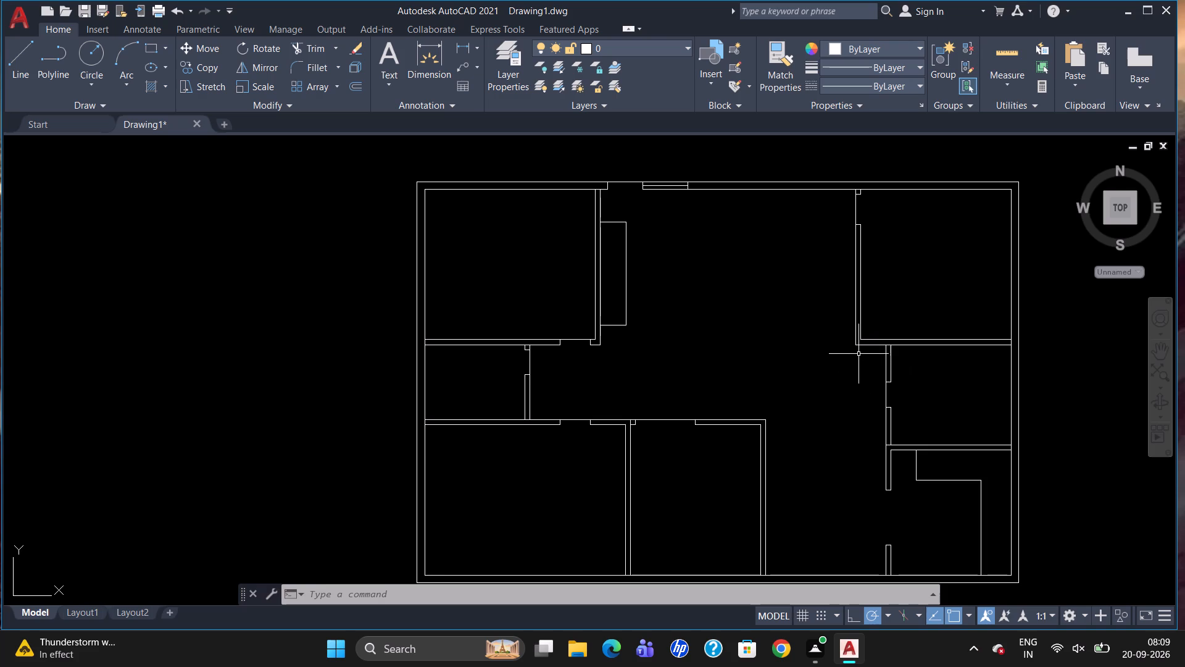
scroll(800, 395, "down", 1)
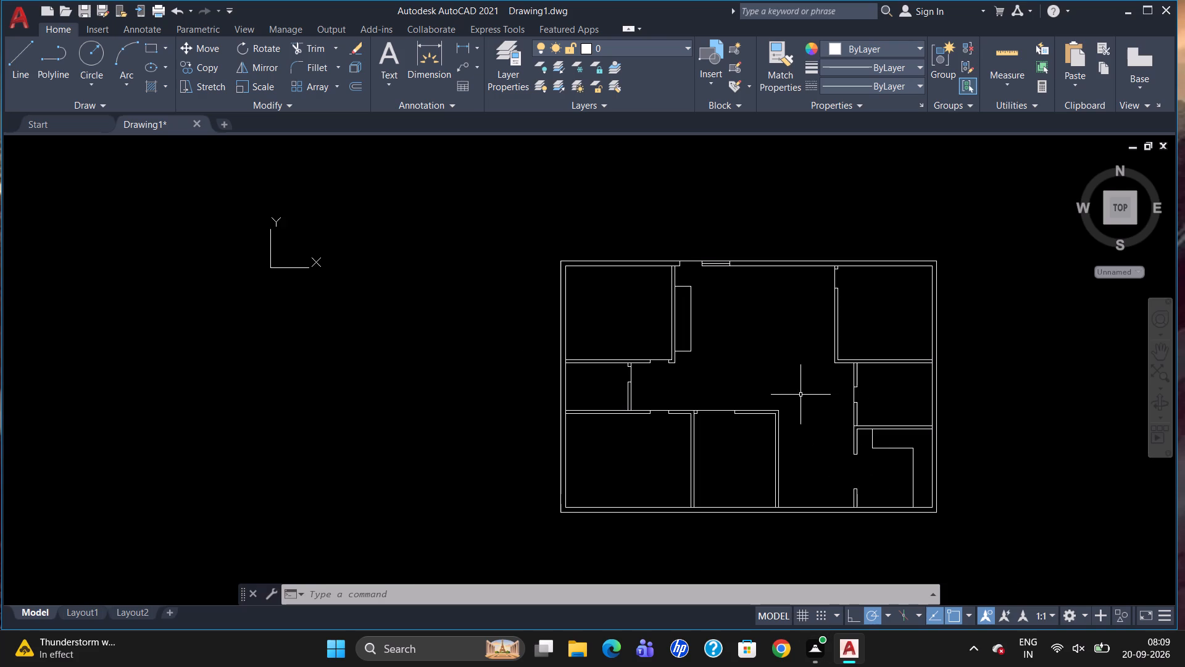
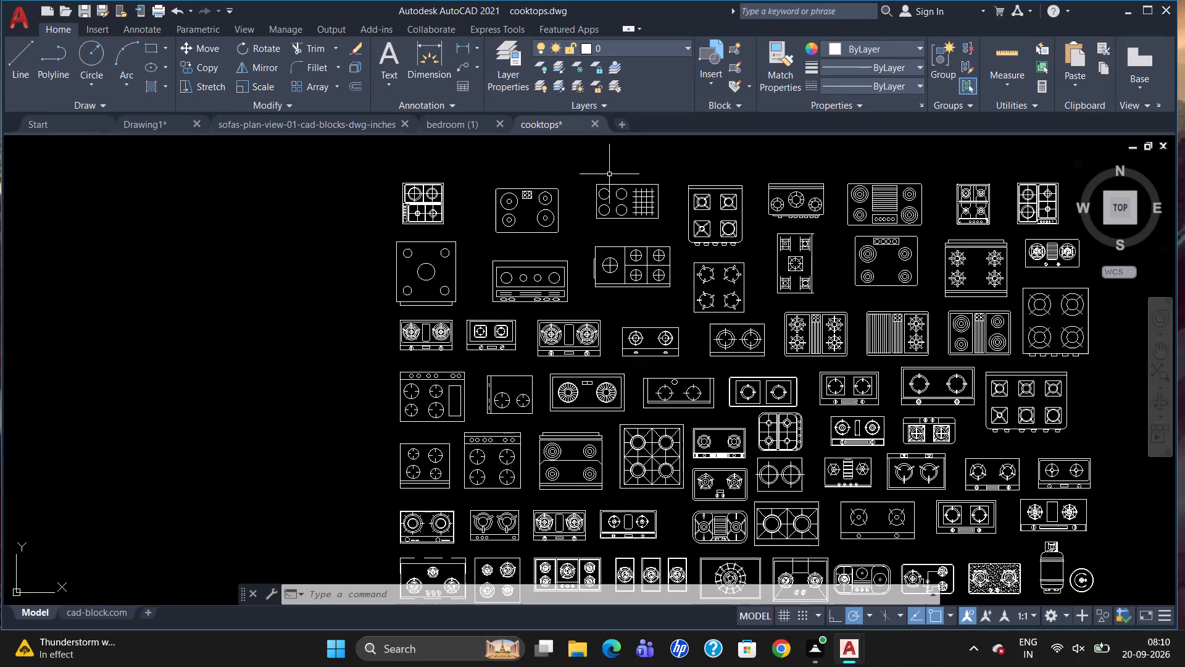
Copy the third plan-view double bed with side tables from the bedroom drawing into Drawing1, west of the floor plan.
left_click(151, 124)
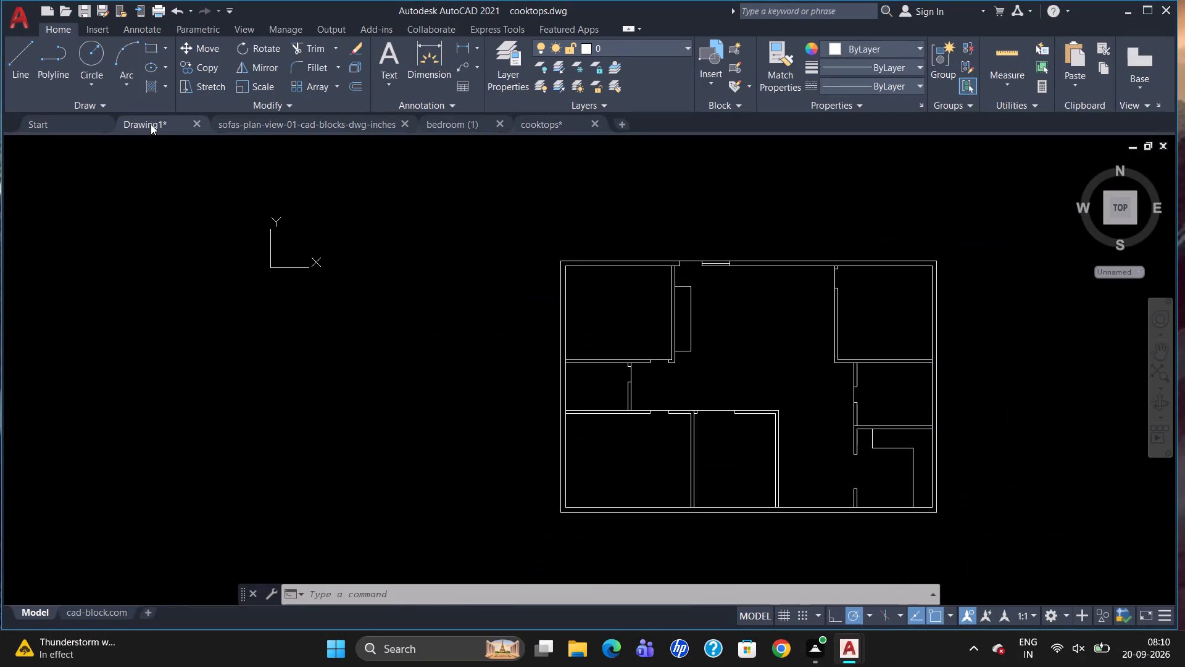
left_click(468, 125)
left_click(705, 262)
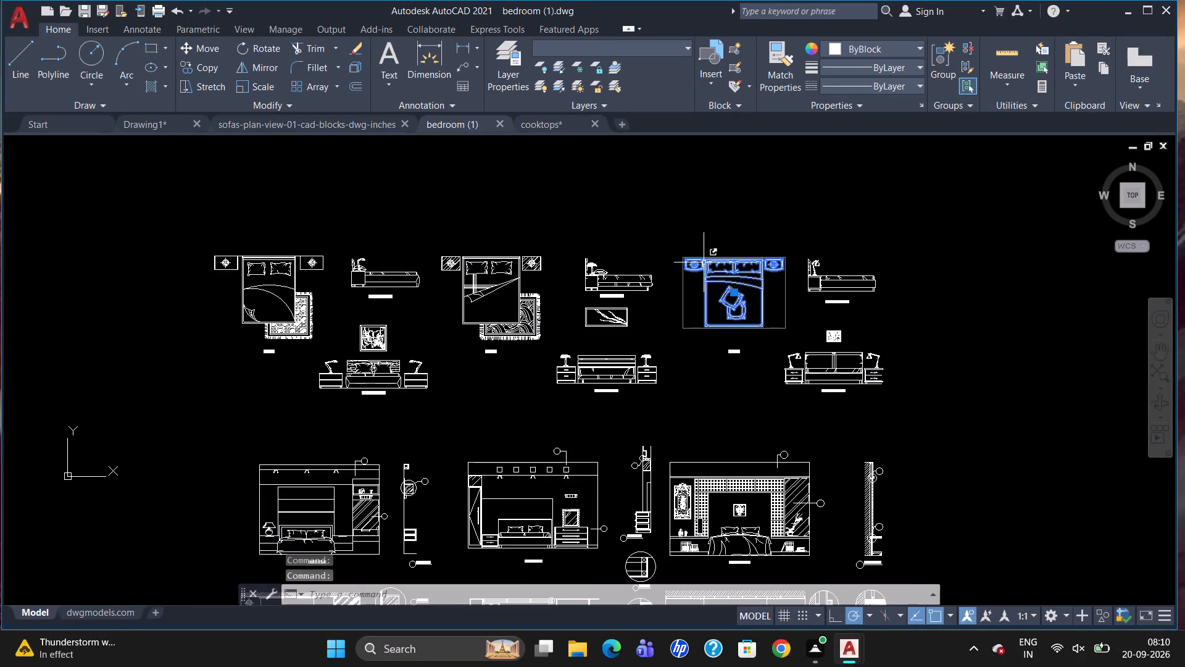
key("ctrl+c")
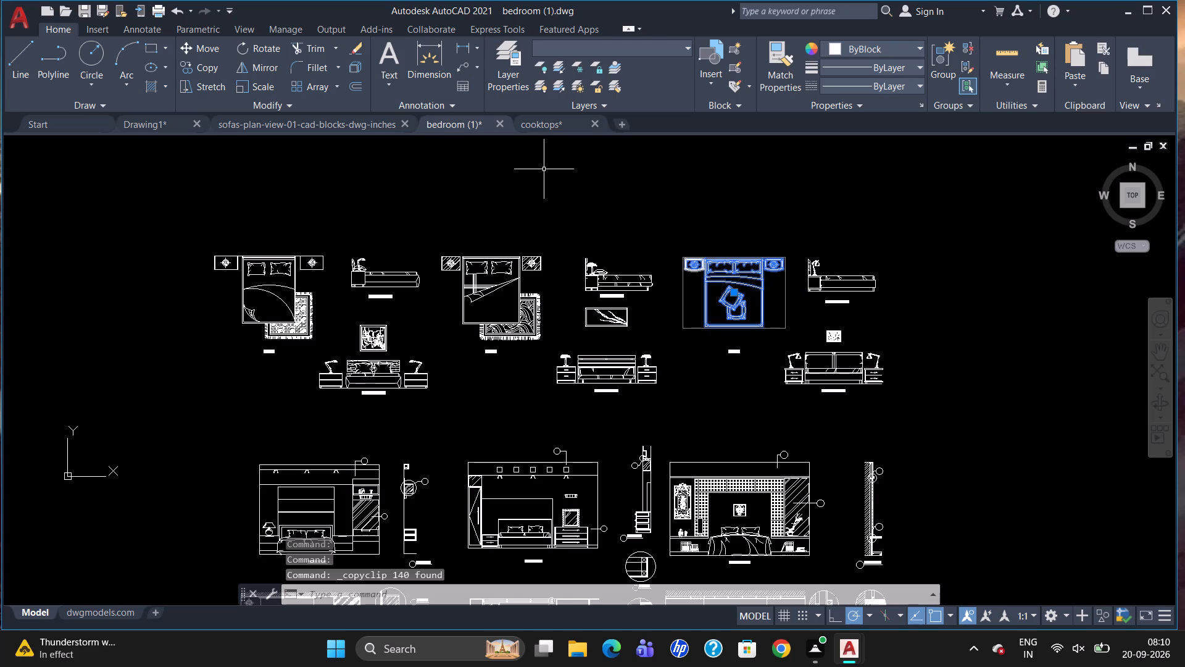
left_click(159, 122)
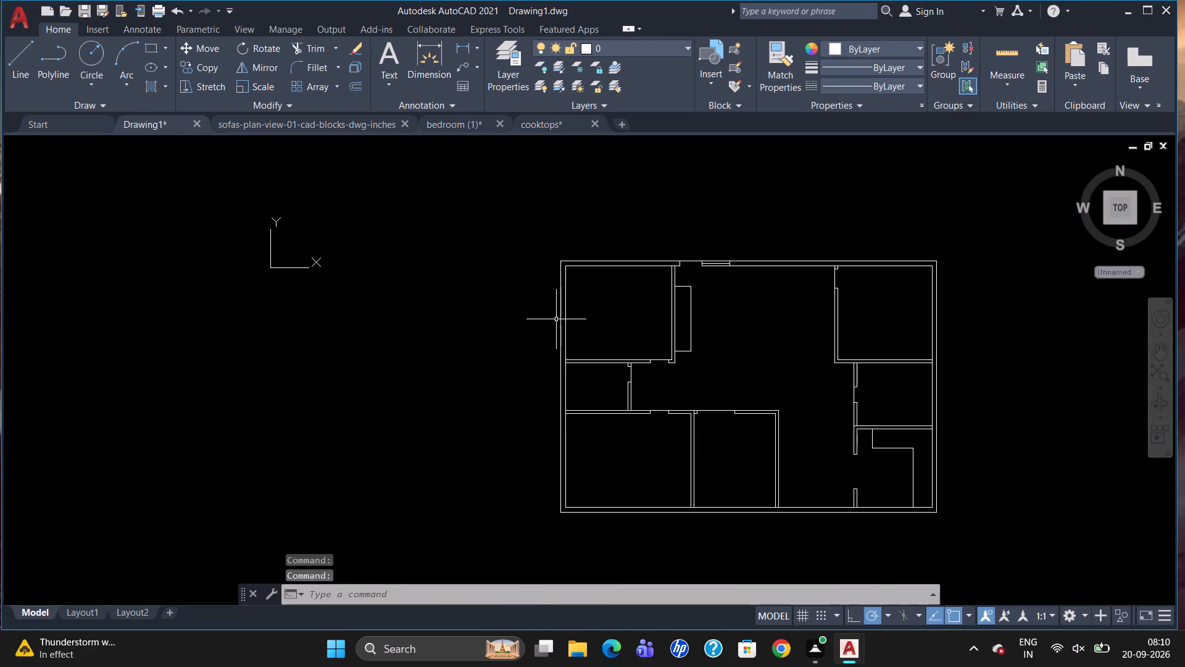
key("ctrl+v")
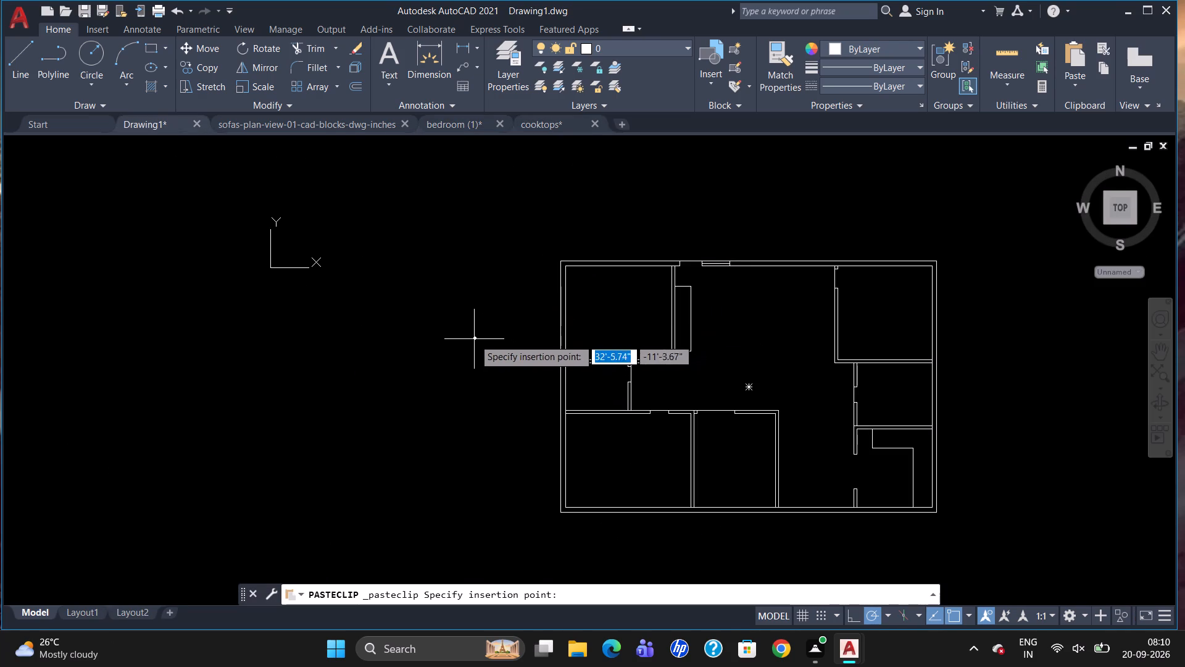
left_click(478, 337)
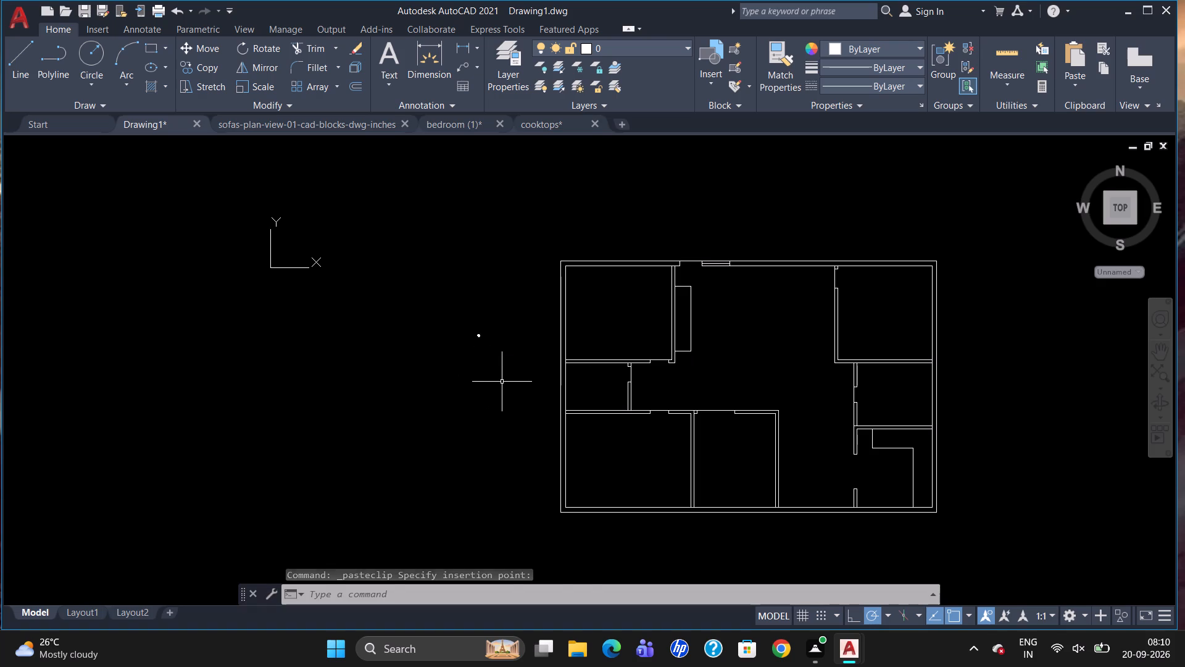
Group all the objects of the pasted bed block.
left_click_drag(510, 365, 429, 367)
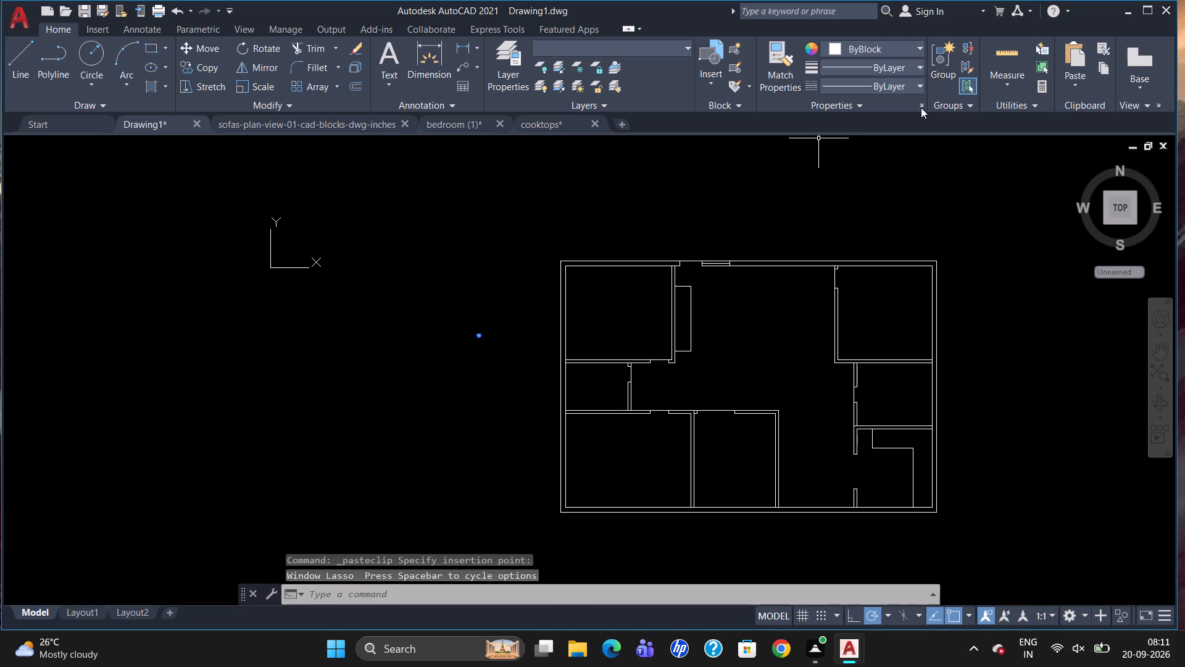
left_click(950, 70)
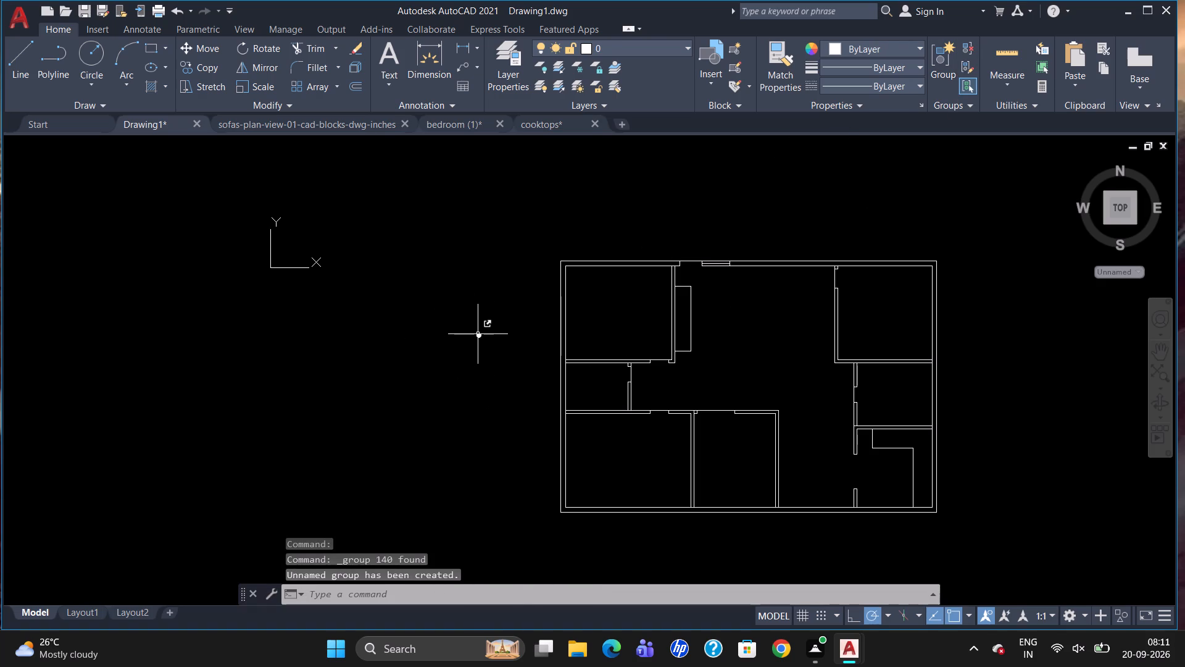
Scale up the tiny pasted bed group freehand to a size comparable with the plan's rooms.
left_click_drag(475, 336, 493, 347)
left_click(511, 352)
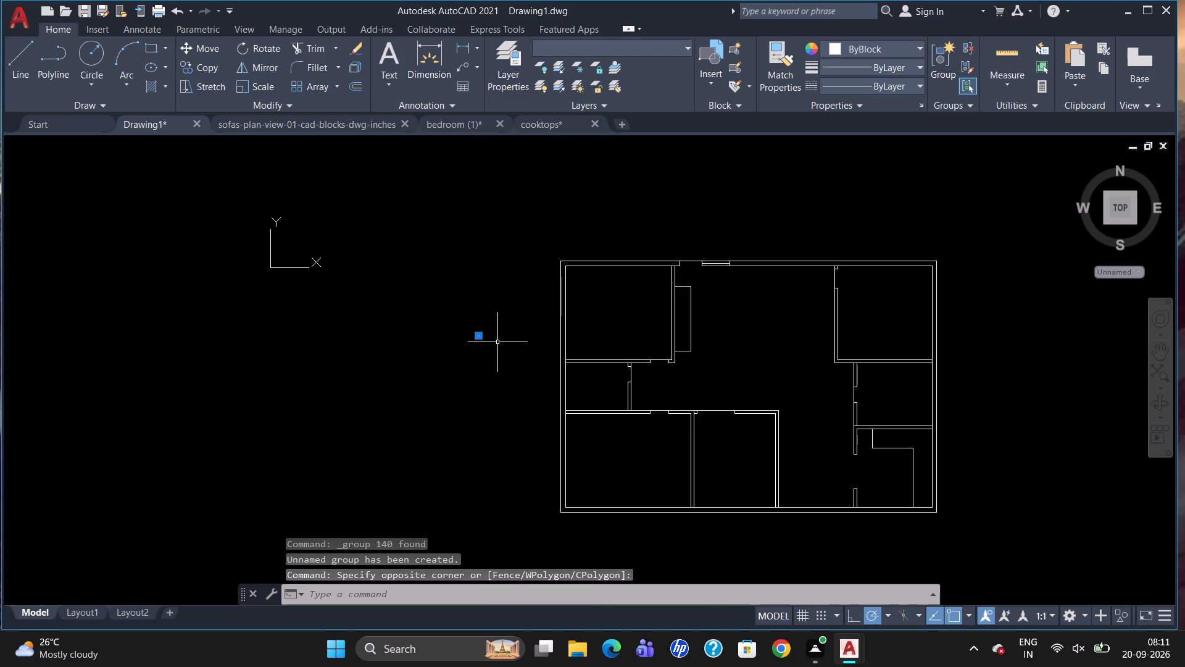
type("SC")
key("Return")
left_click_drag(481, 339, 481, 336)
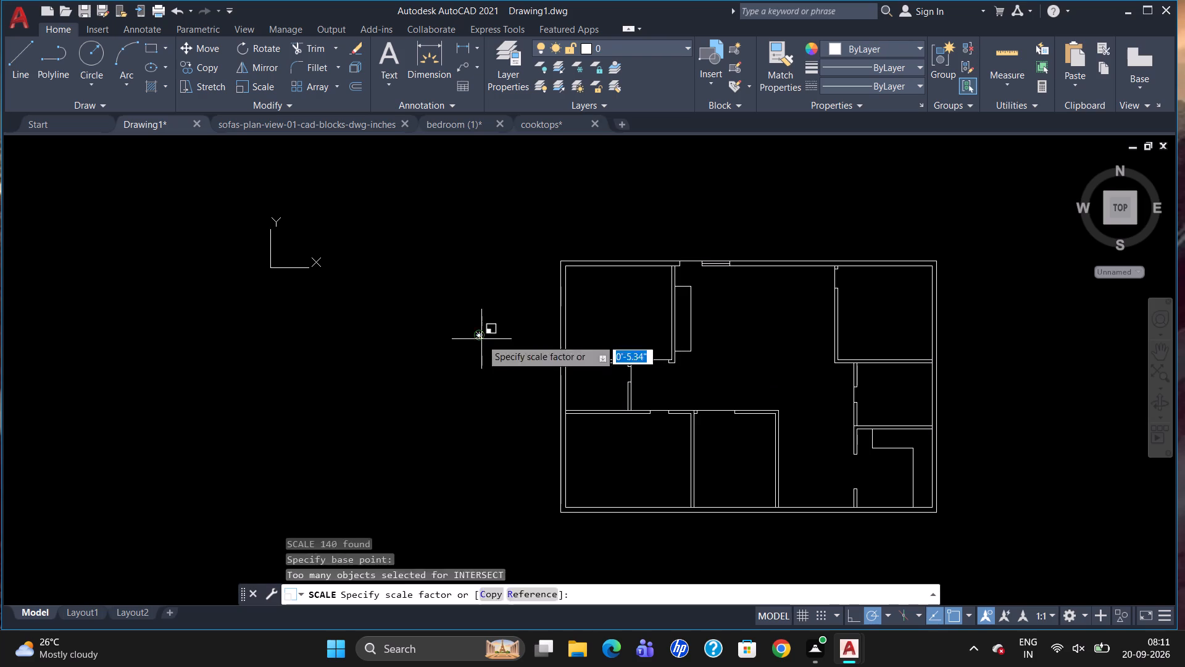
left_click_drag(481, 336, 481, 332)
left_click(491, 289)
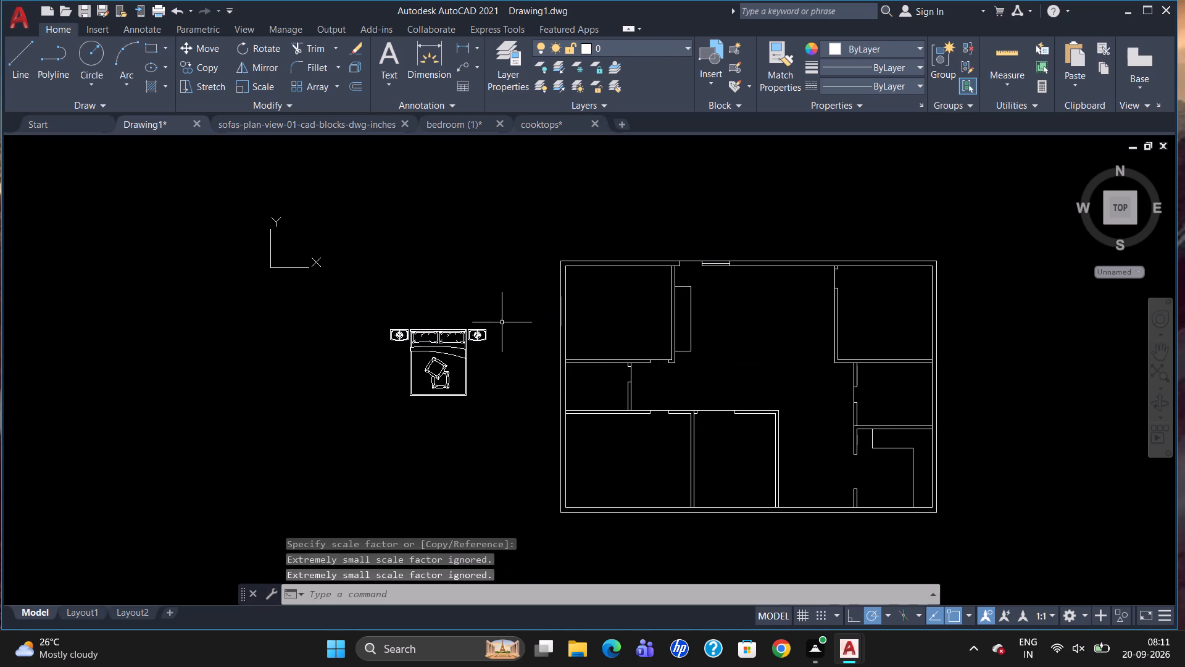
Rotate the bed group 90° clockwise about its east side table, so the headboard faces east.
left_click(481, 336)
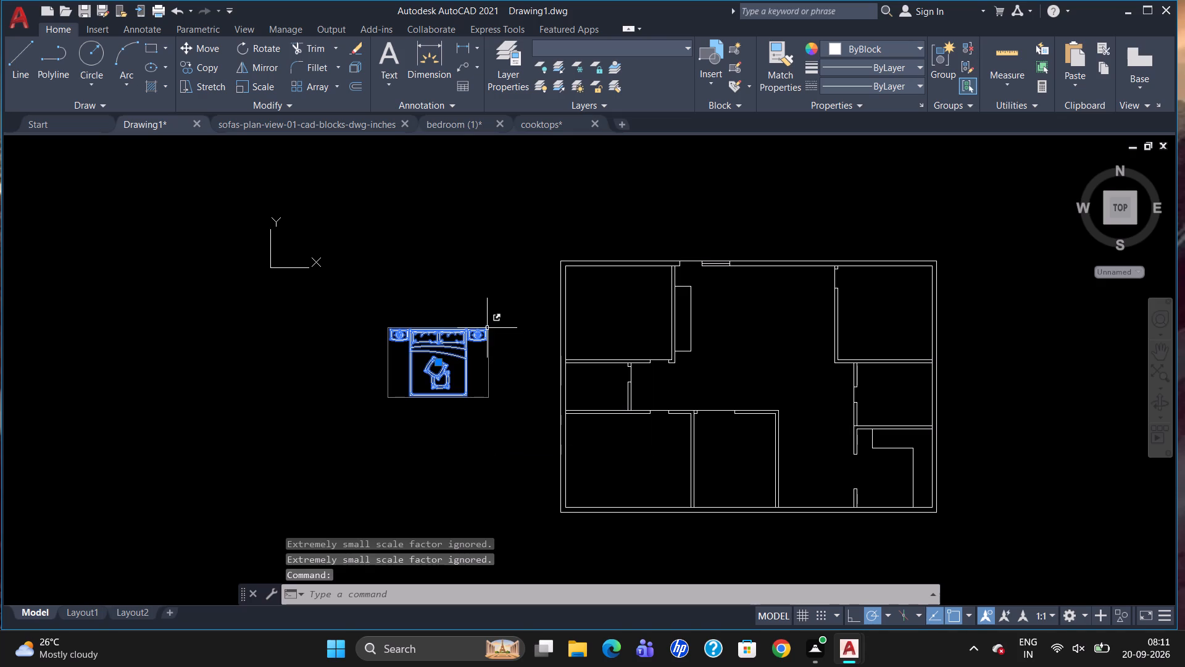
key("r")
key("o")
key("Return")
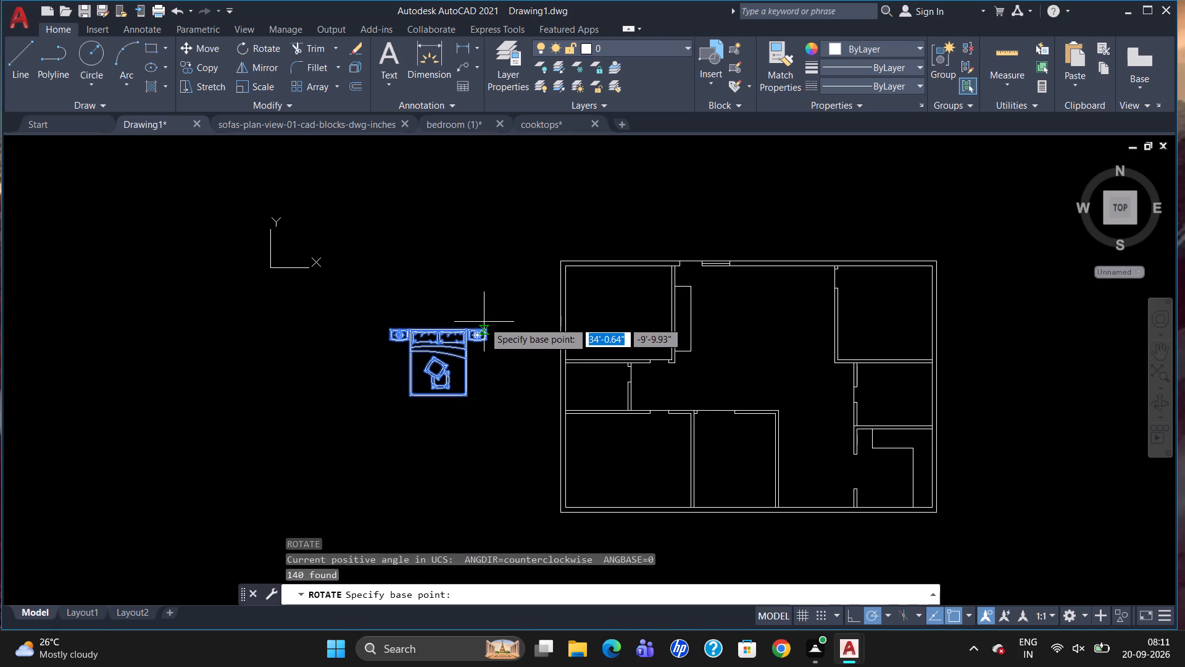
left_click_drag(484, 322, 484, 330)
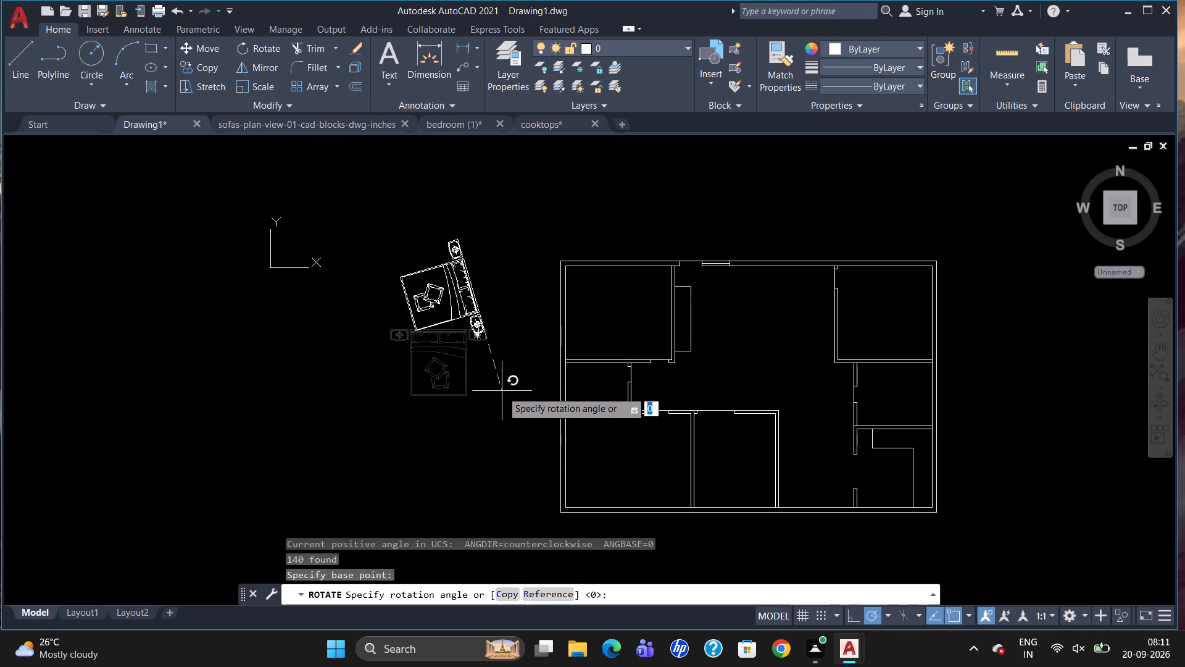
left_click(476, 523)
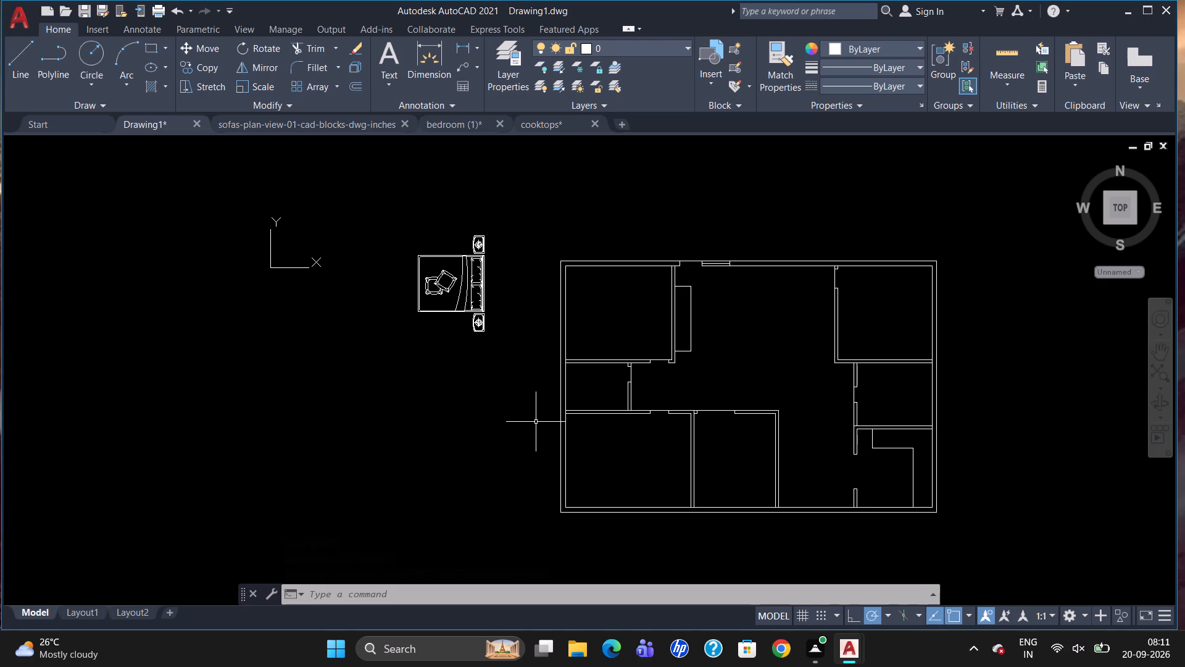
Copy the rotated bed group into the northeast room, with its headboard near the east wall.
key("c")
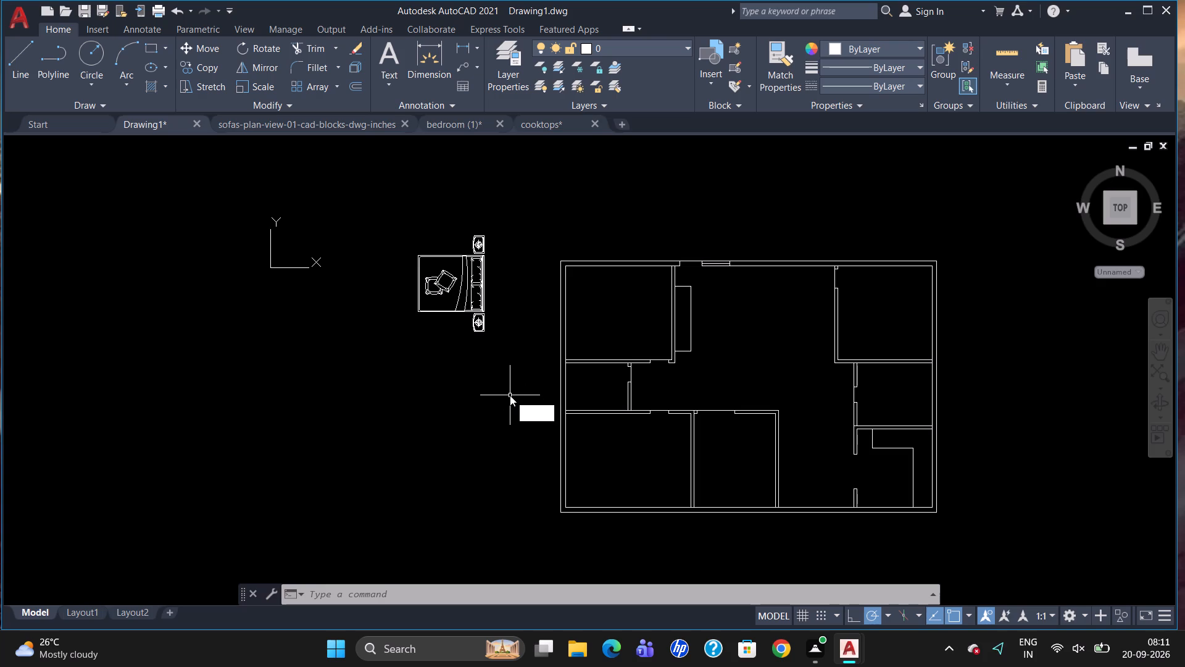
key("o")
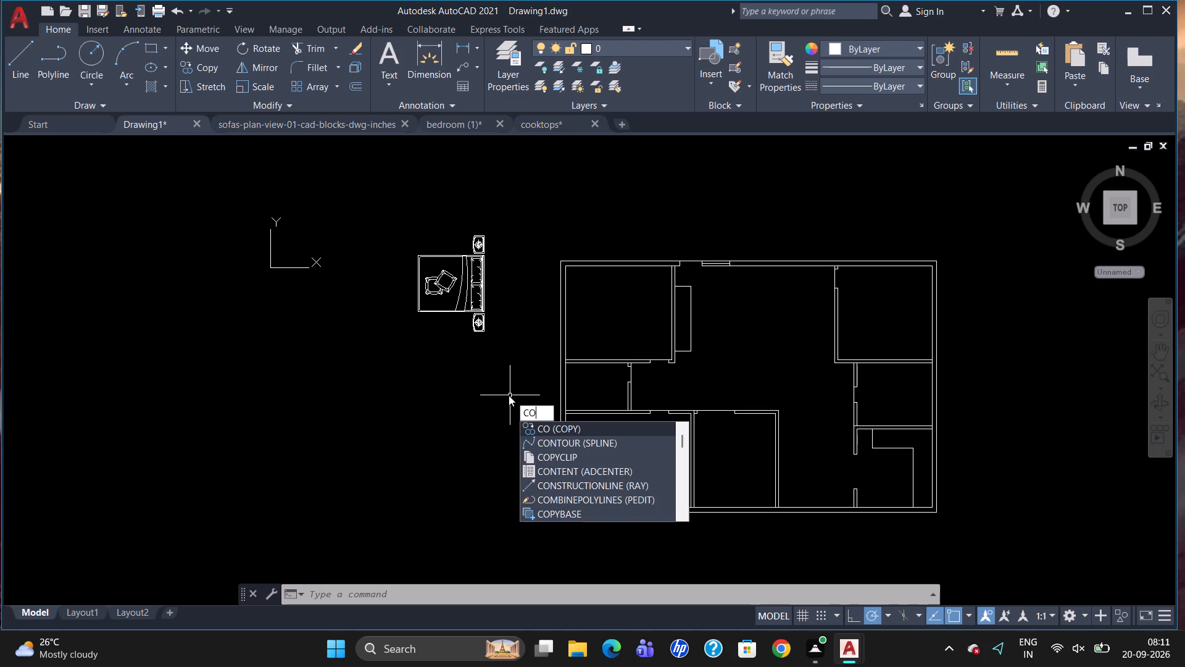
key("Return")
left_click(441, 300)
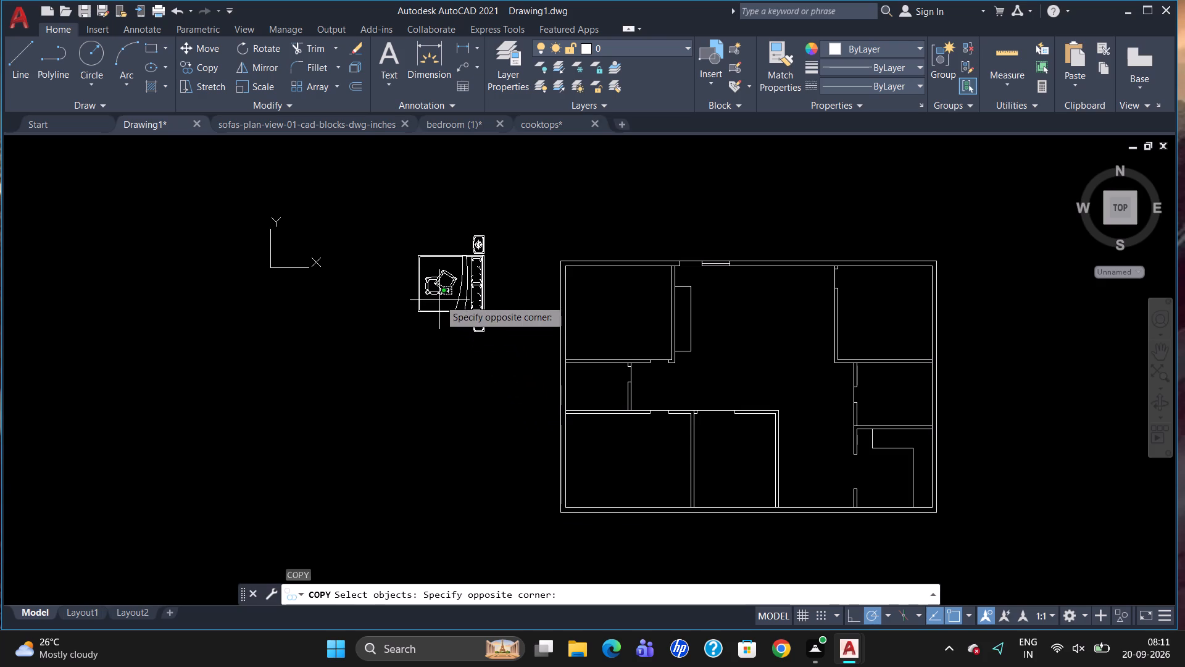
left_click(449, 309)
left_click(454, 311)
key("Return")
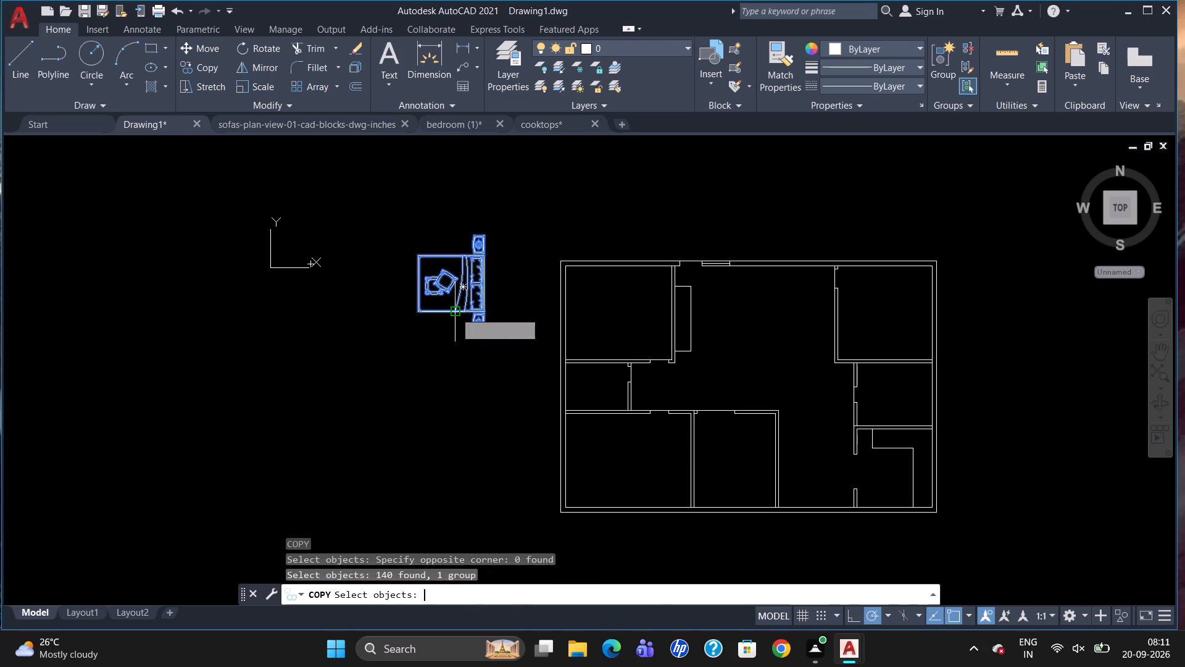
left_click_drag(454, 313, 532, 342)
scroll(923, 346, "up", 1)
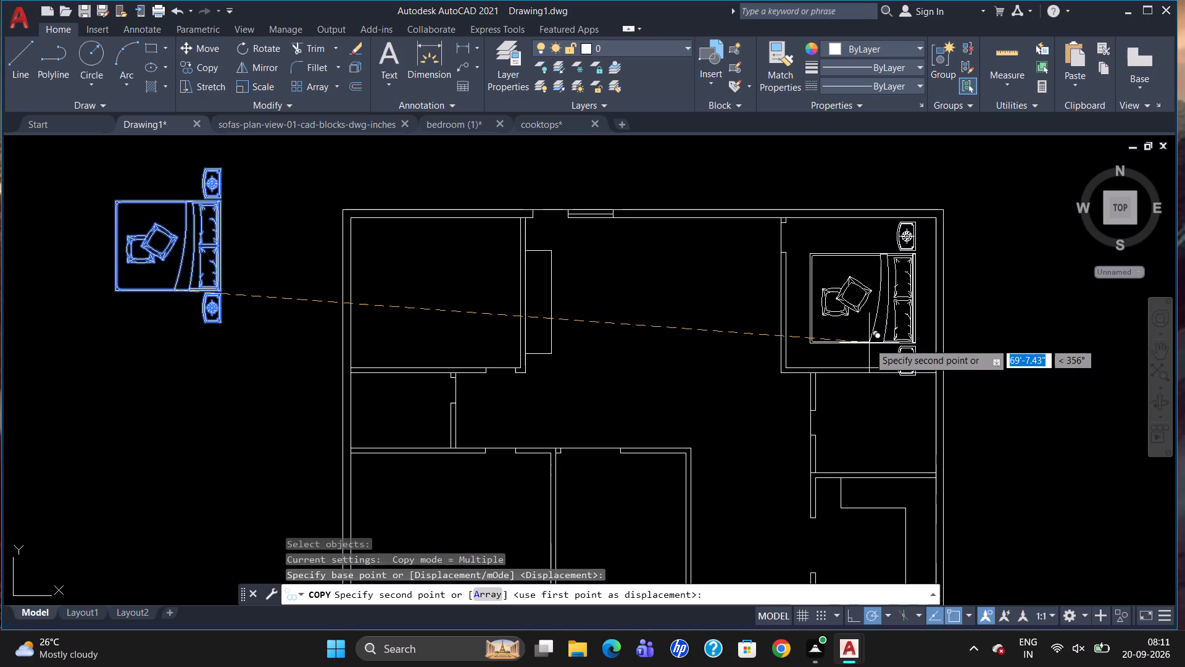
left_click(869, 343)
key("Escape")
Scale down the bed copy in the northeast room to roughly half its size.
left_click(873, 339)
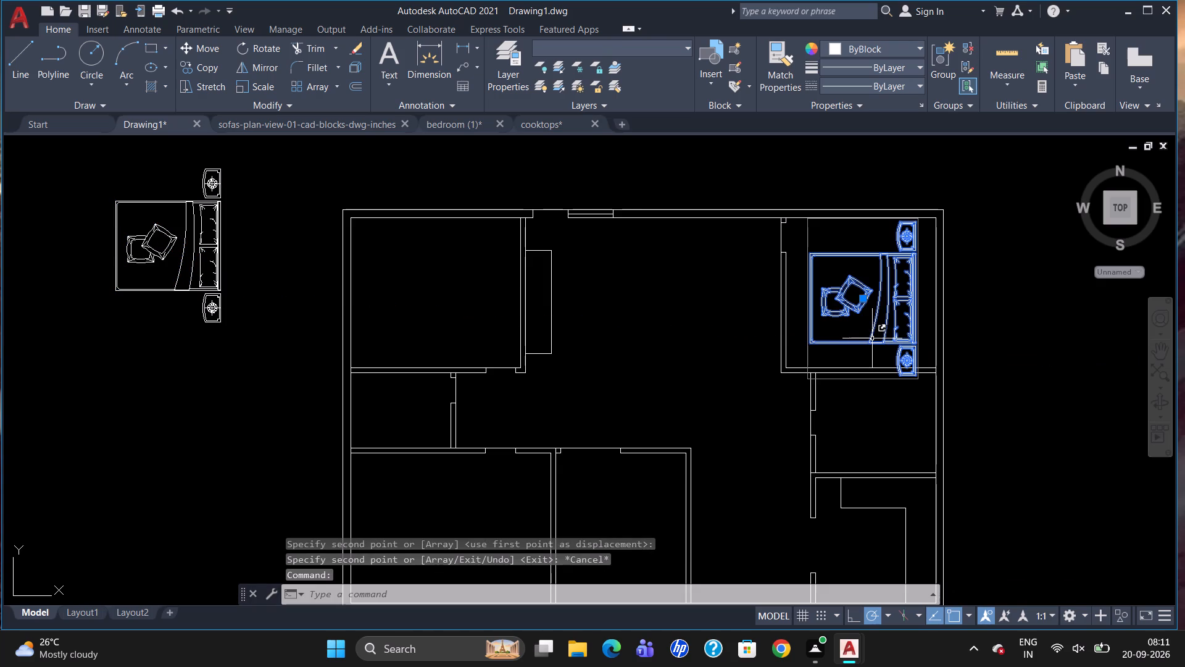
key("s")
key("c")
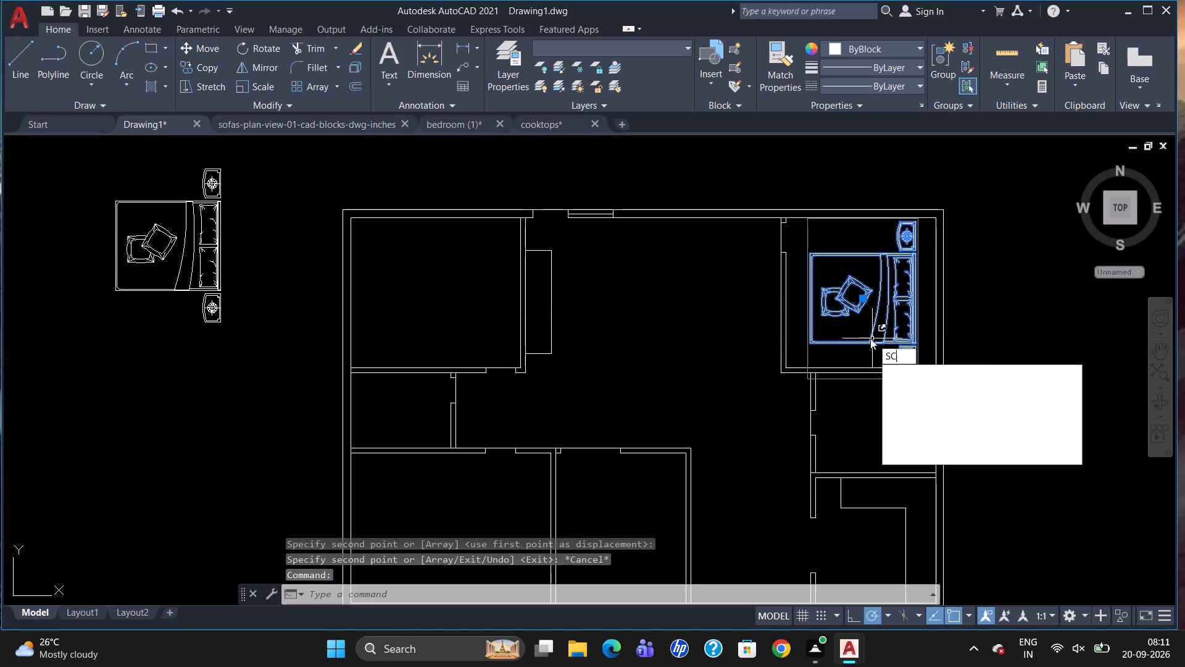
key("Return")
left_click(870, 338)
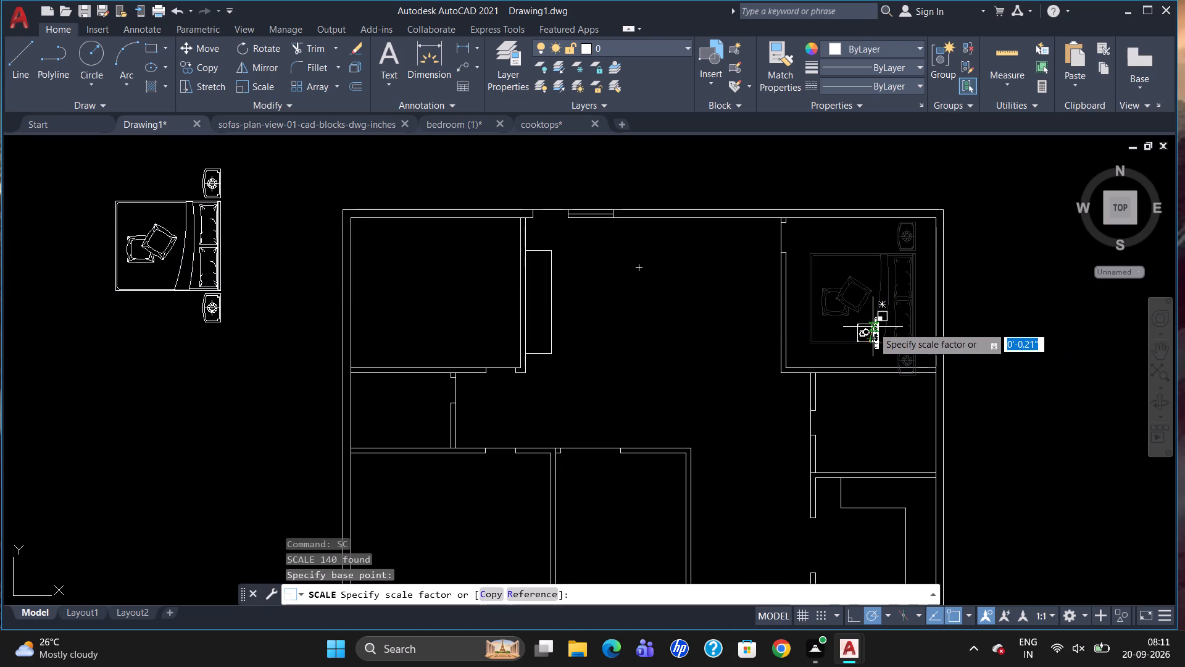
left_click(876, 303)
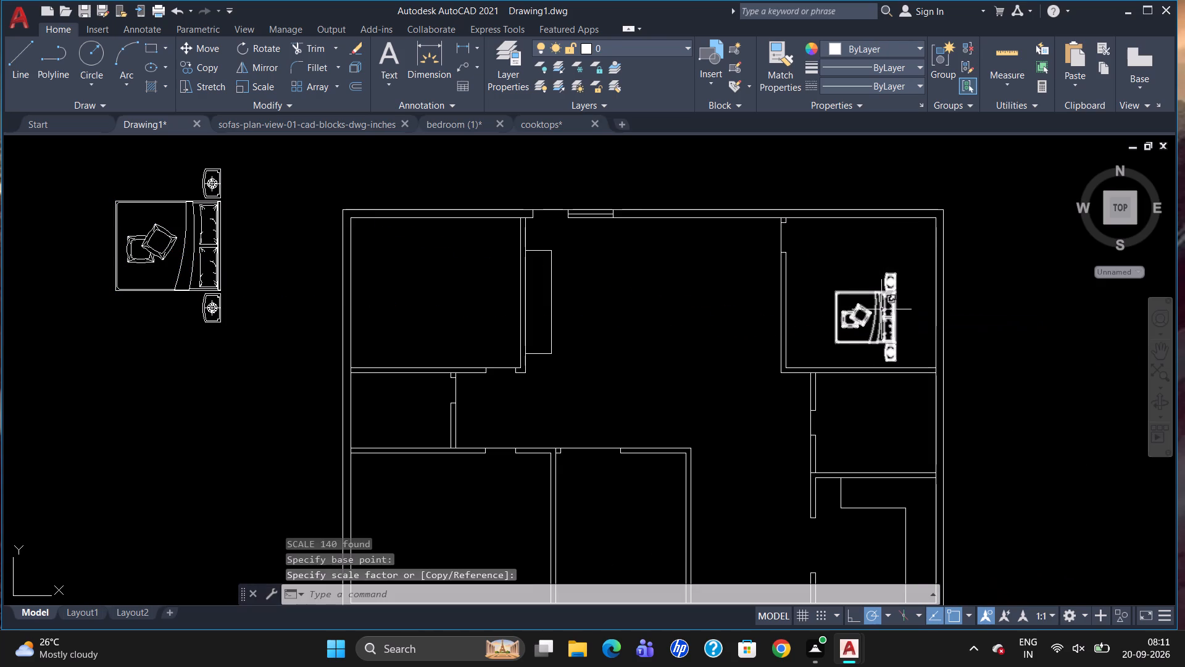
Move the northeast room's bed about 4'-7" at 60°, closer to the east outer wall.
left_click(886, 316)
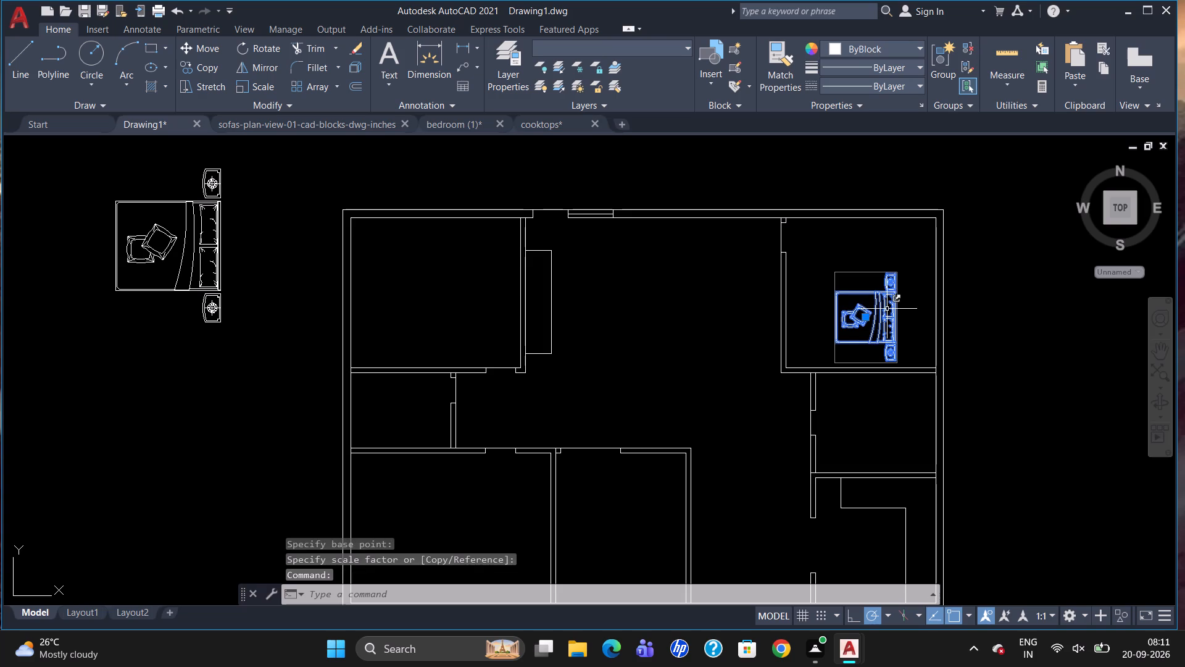
key("m")
key("Return")
left_click_drag(886, 309, 882, 300)
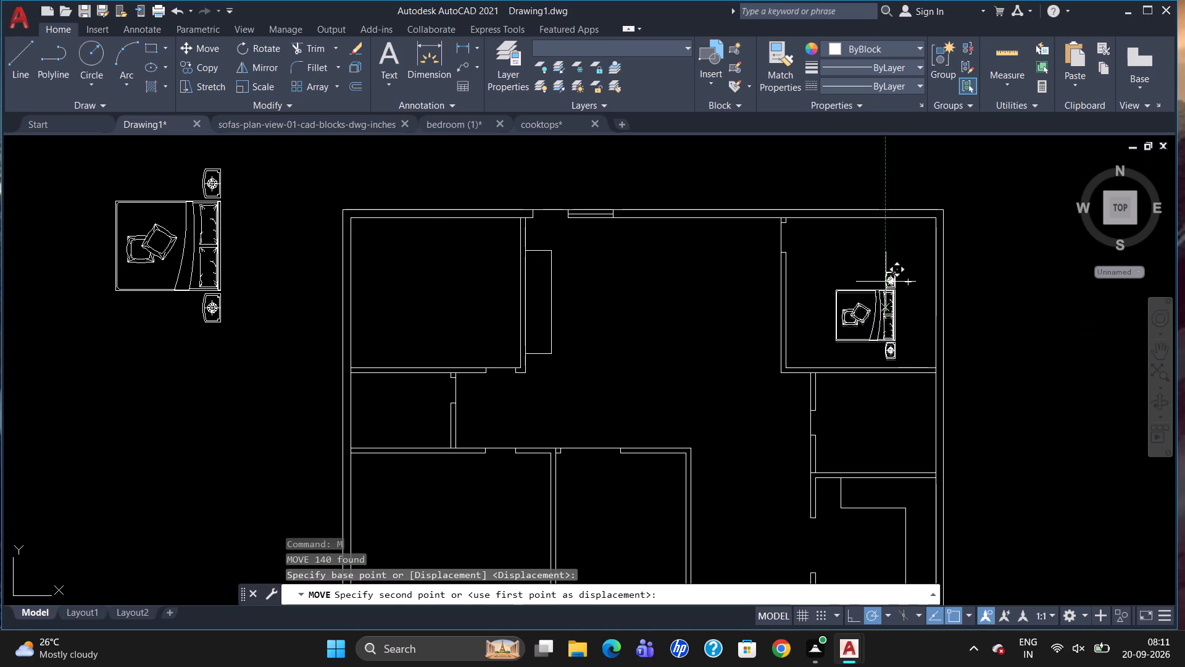
scroll(888, 277, "up", 2)
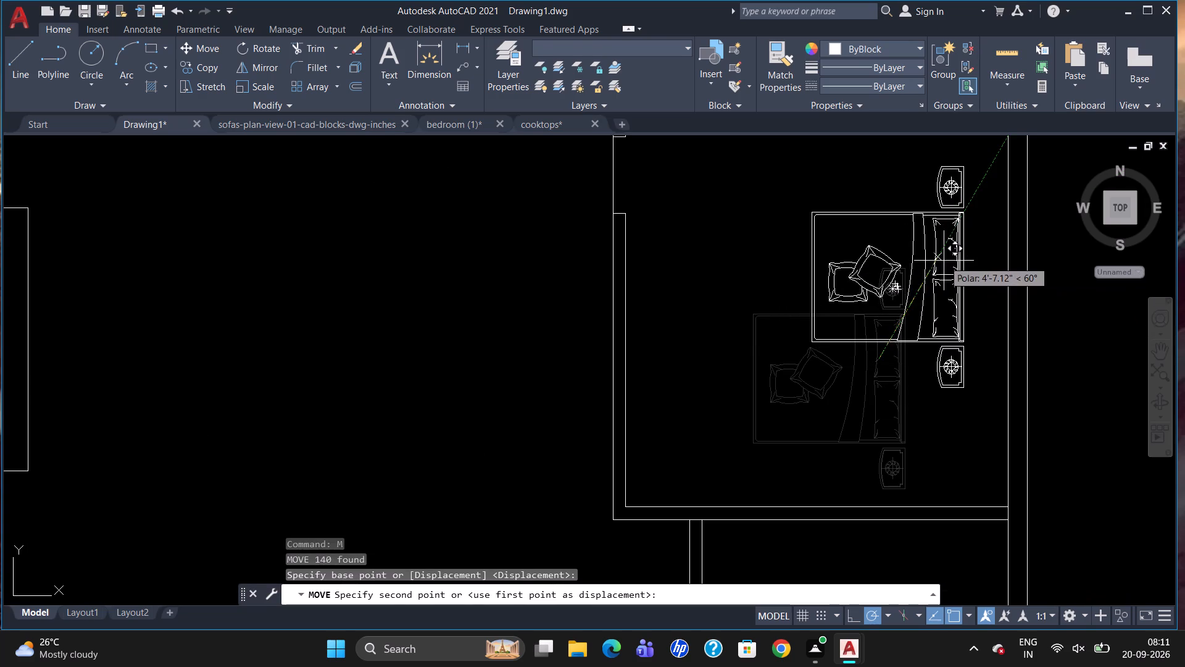
left_click(944, 259)
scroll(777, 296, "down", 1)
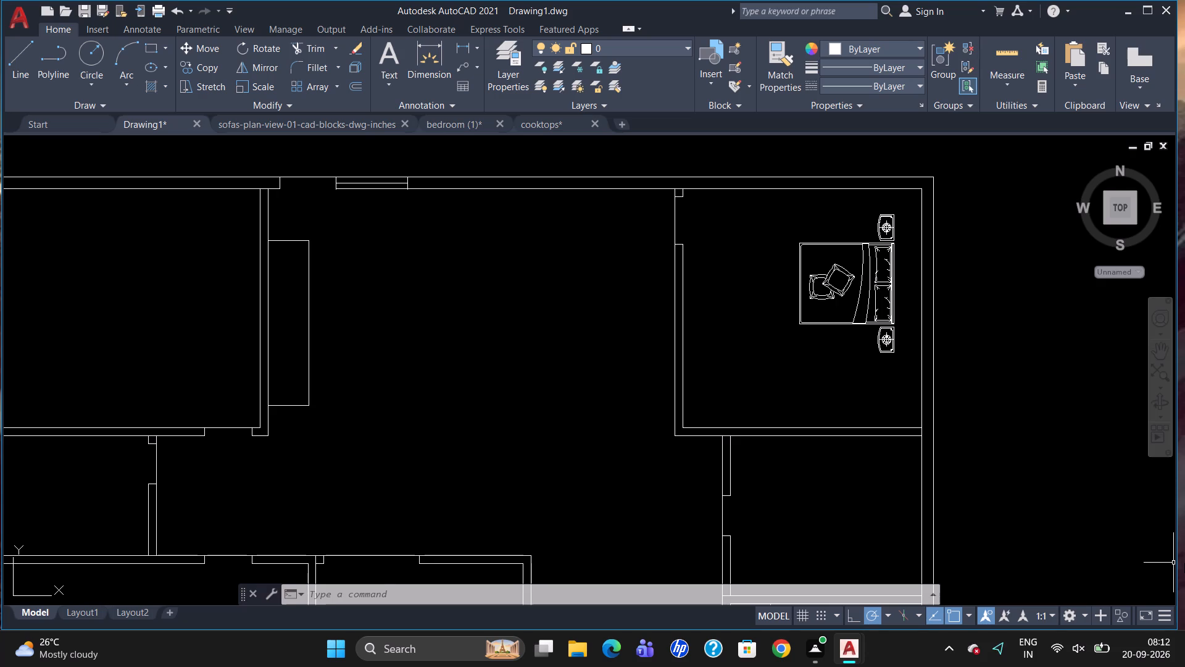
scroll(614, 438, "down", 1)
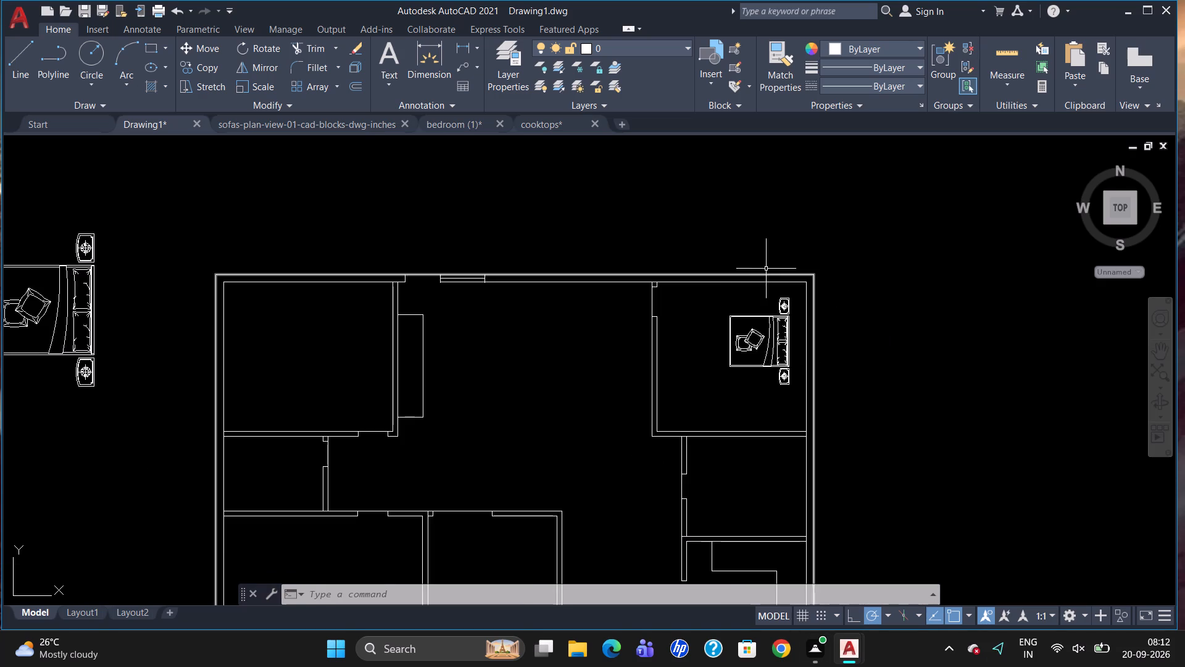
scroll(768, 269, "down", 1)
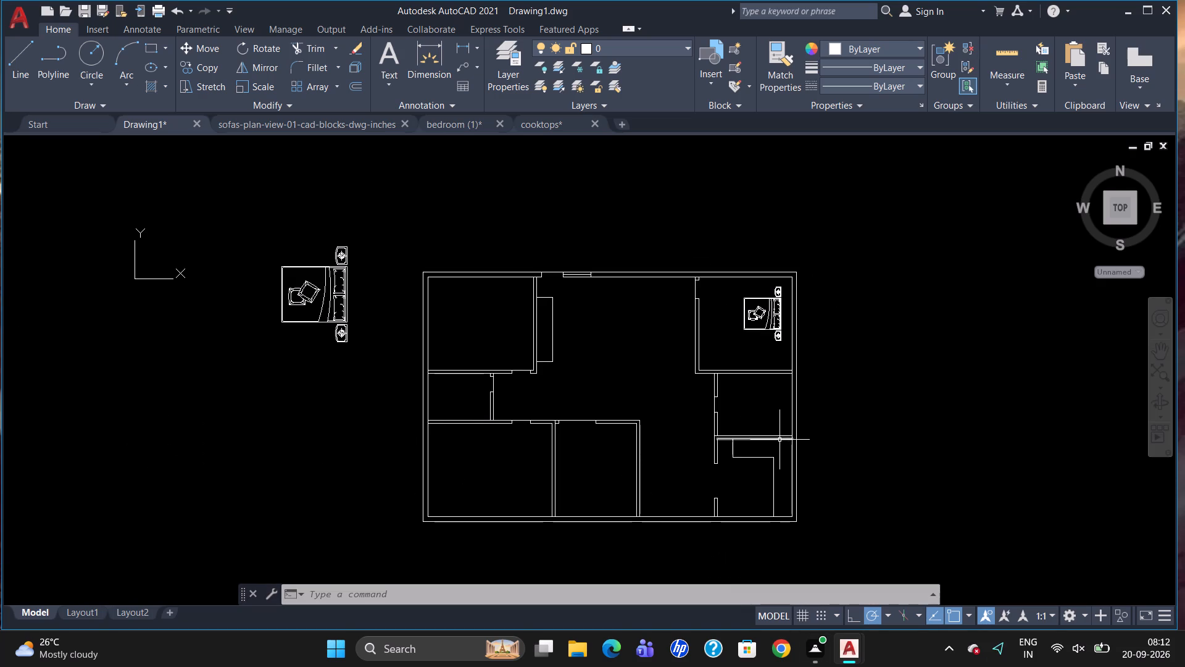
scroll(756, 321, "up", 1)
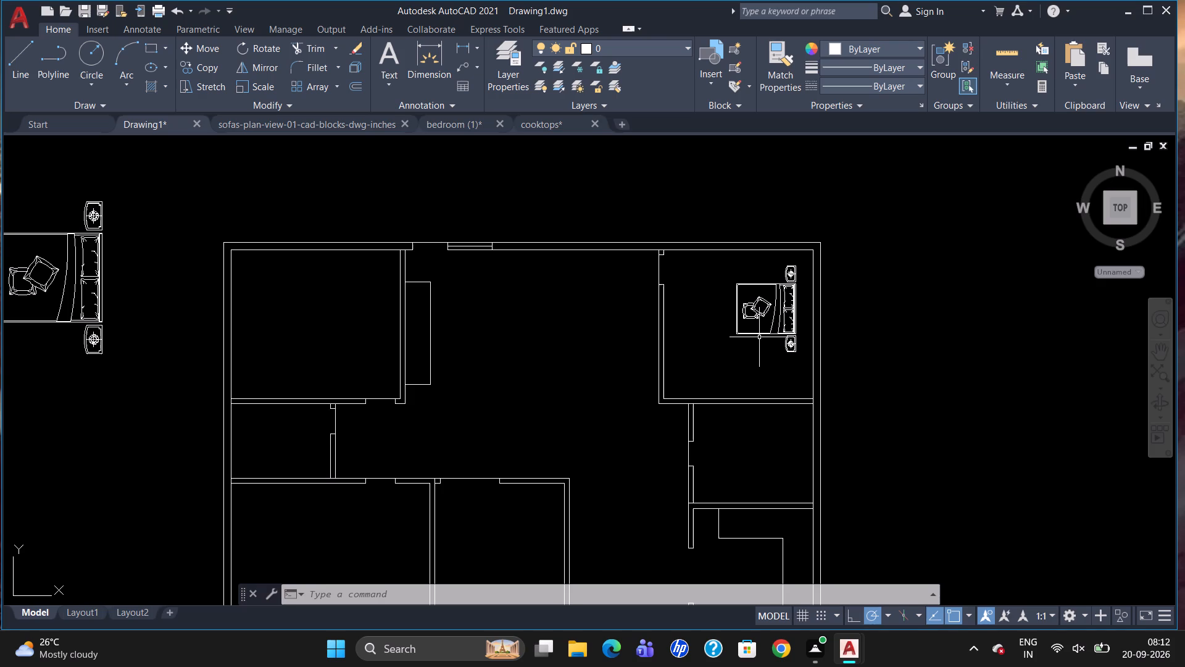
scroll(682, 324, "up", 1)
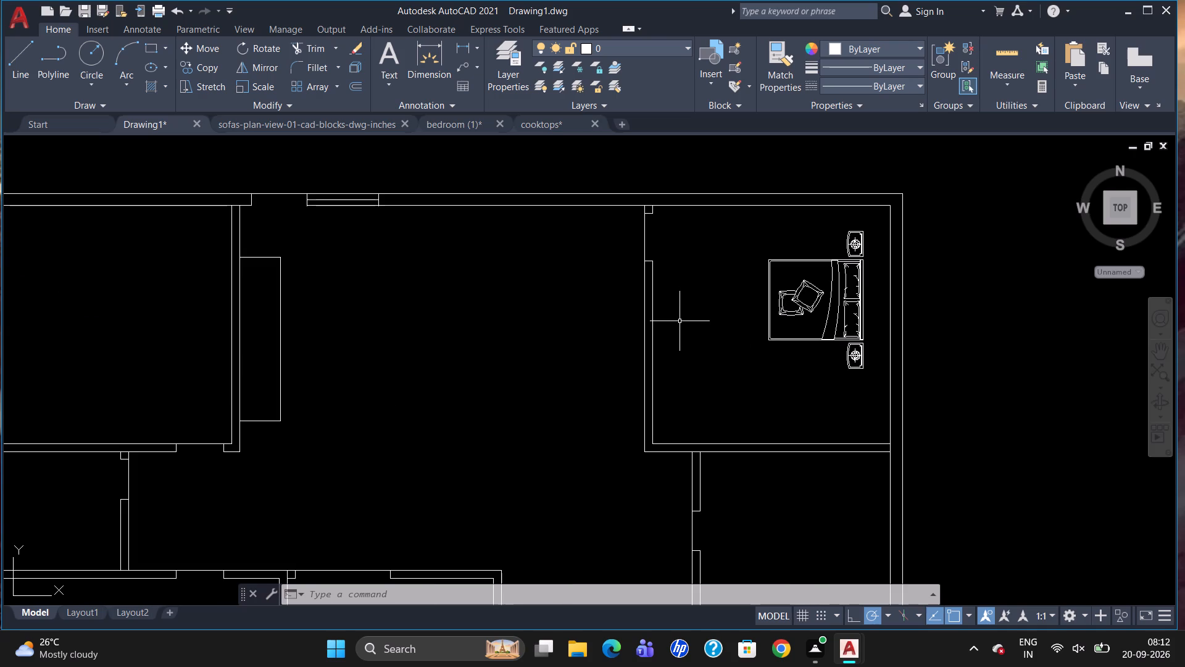
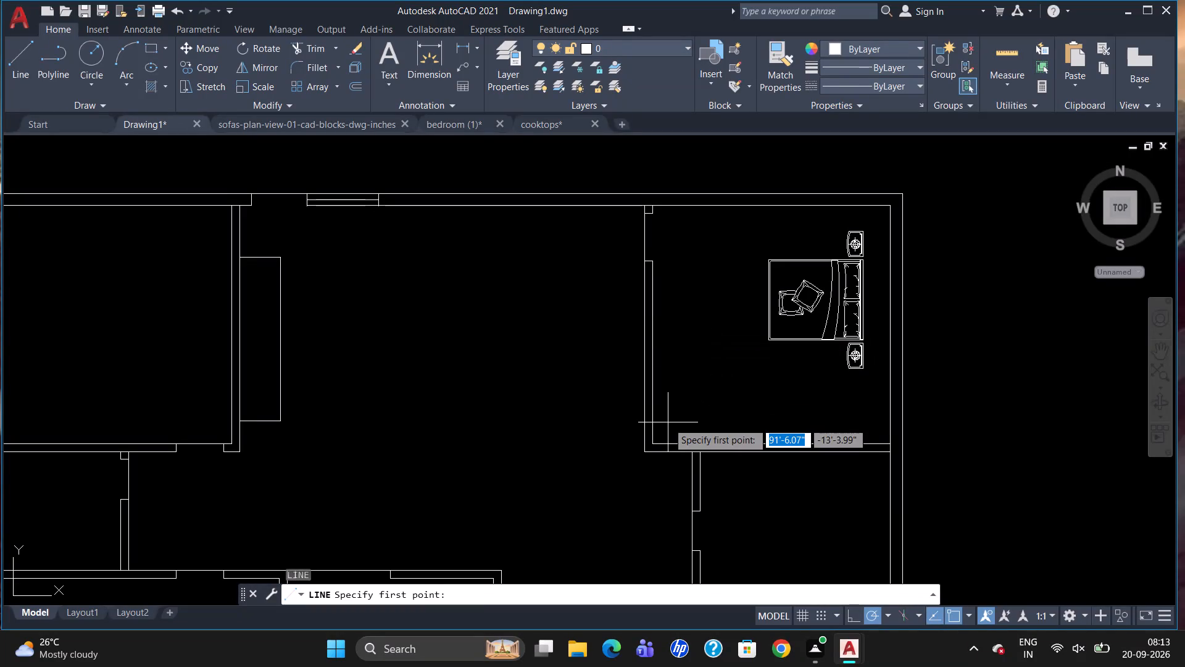
Draw a wardrobe outline 2' deep and about 9'-5" long against the northeast room's west wall, starting from its south wall.
type("TK")
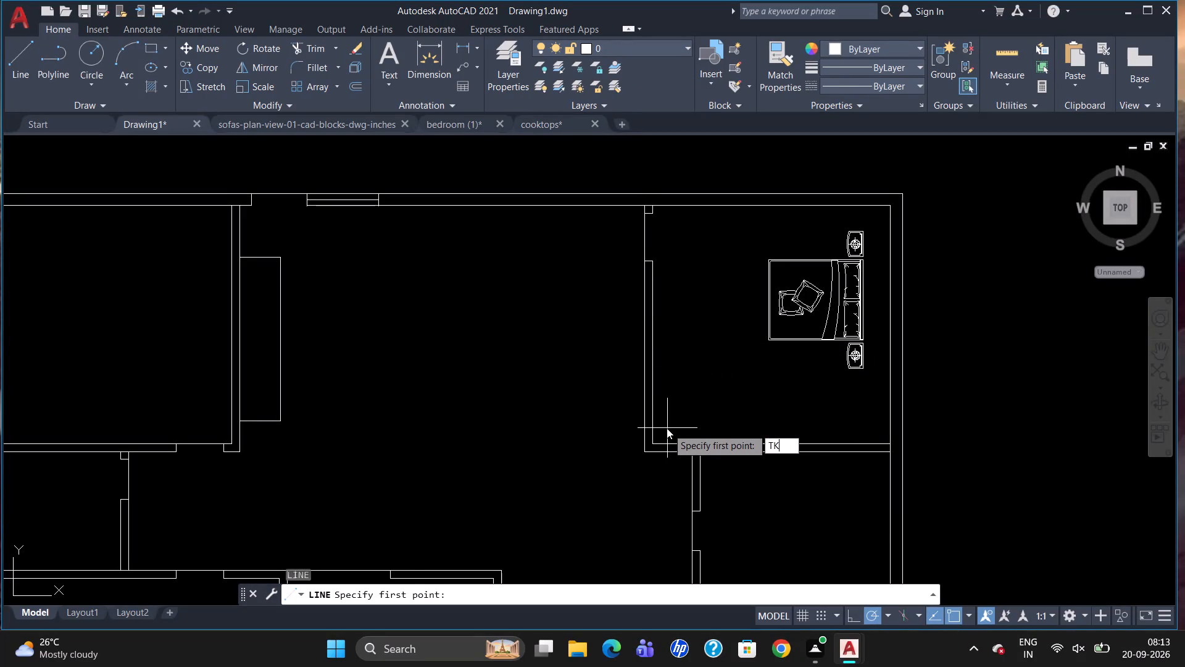
key("Return")
left_click_drag(651, 440, 667, 437)
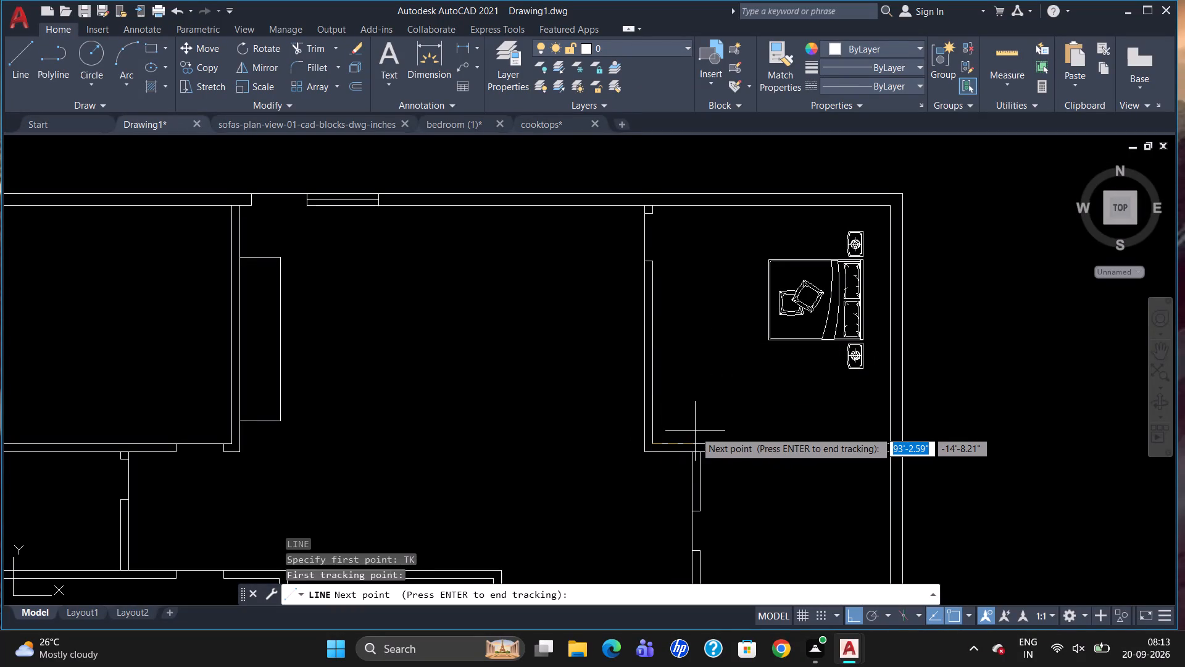
type("2'")
key("Return")
key("Return")
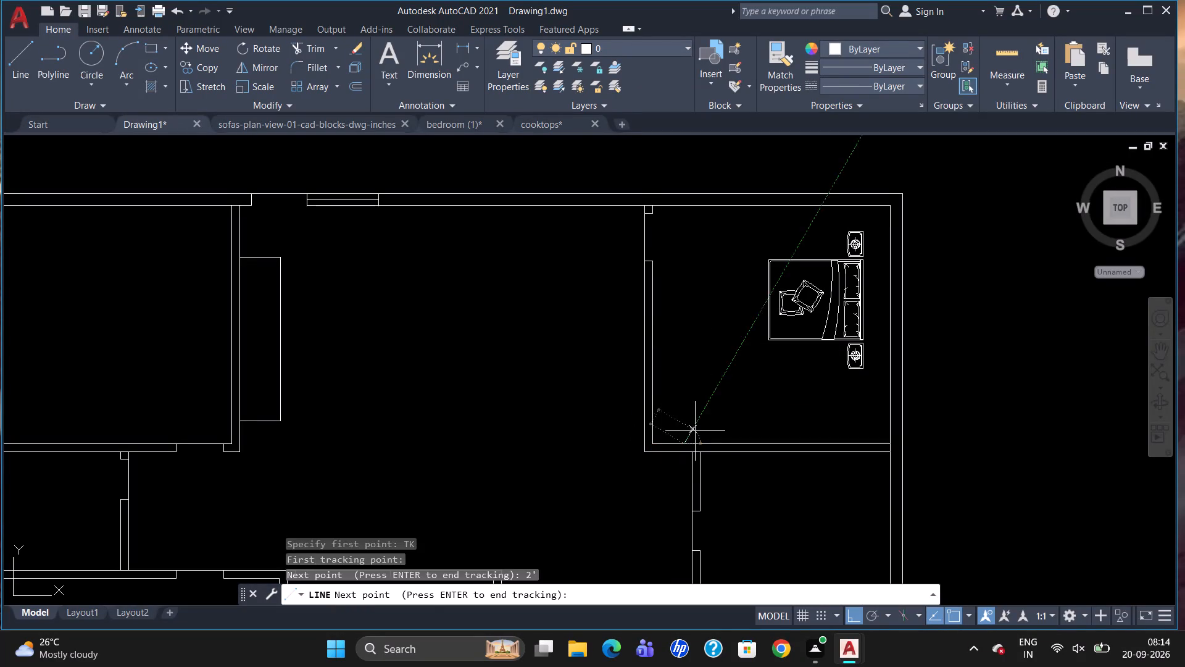
left_click(691, 293)
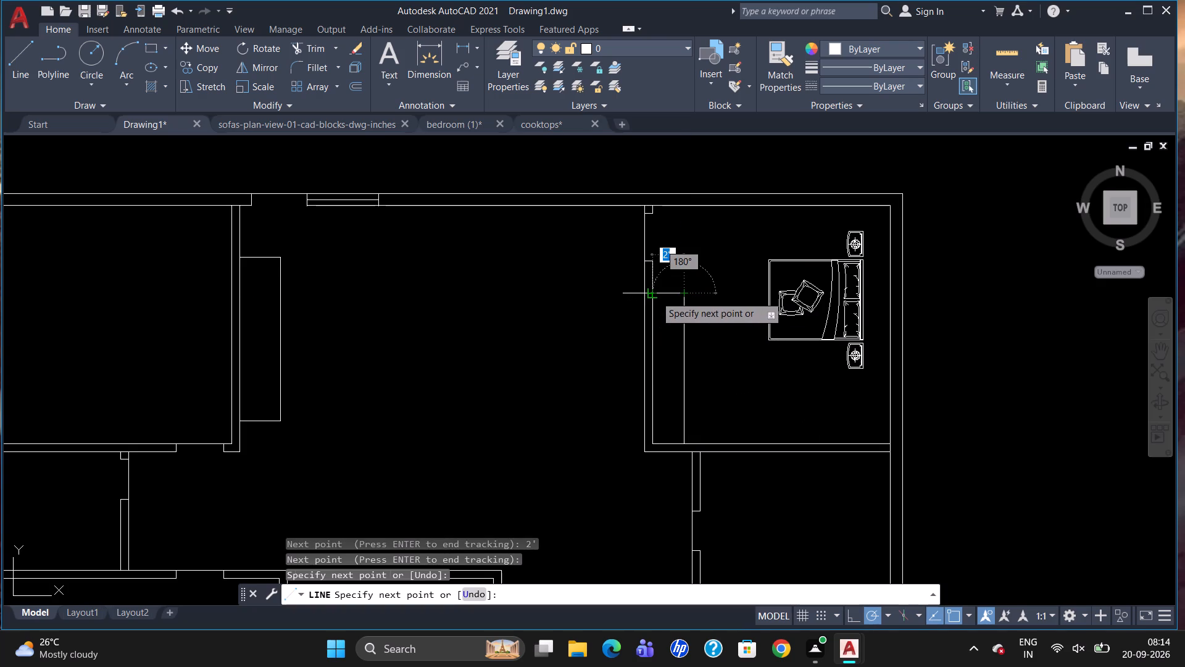
left_click(654, 295)
key("Escape")
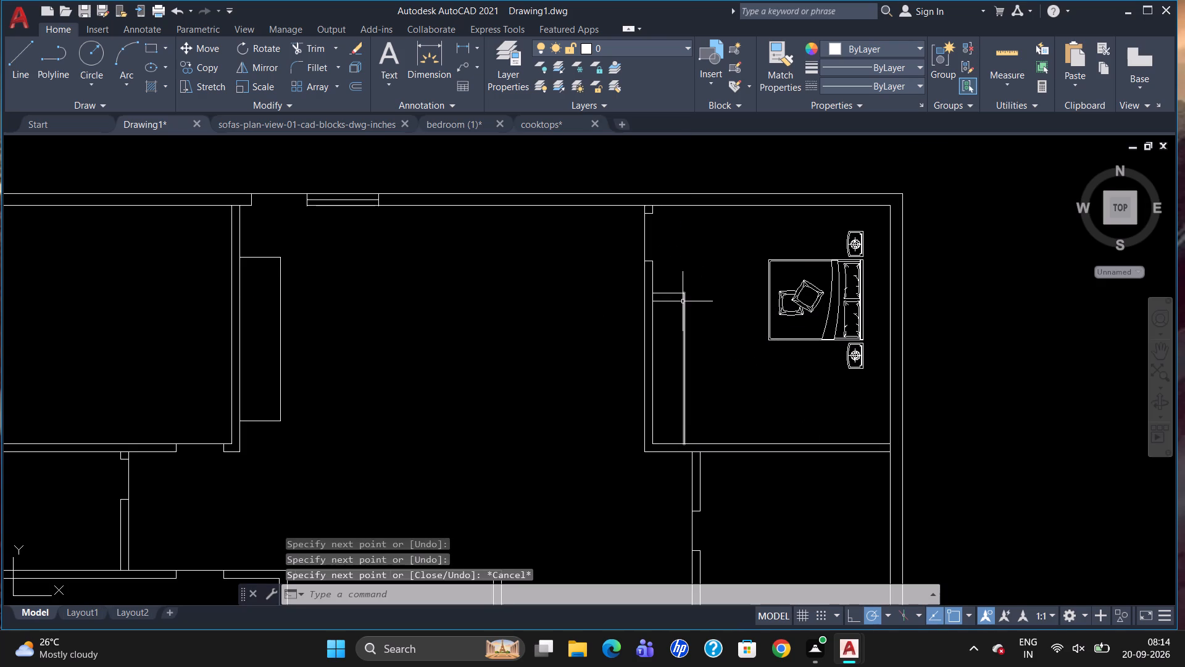
Rotate the original bed group outside the plan 90° clockwise about its lower side table, so the headboard faces south.
scroll(683, 302, "down", 1)
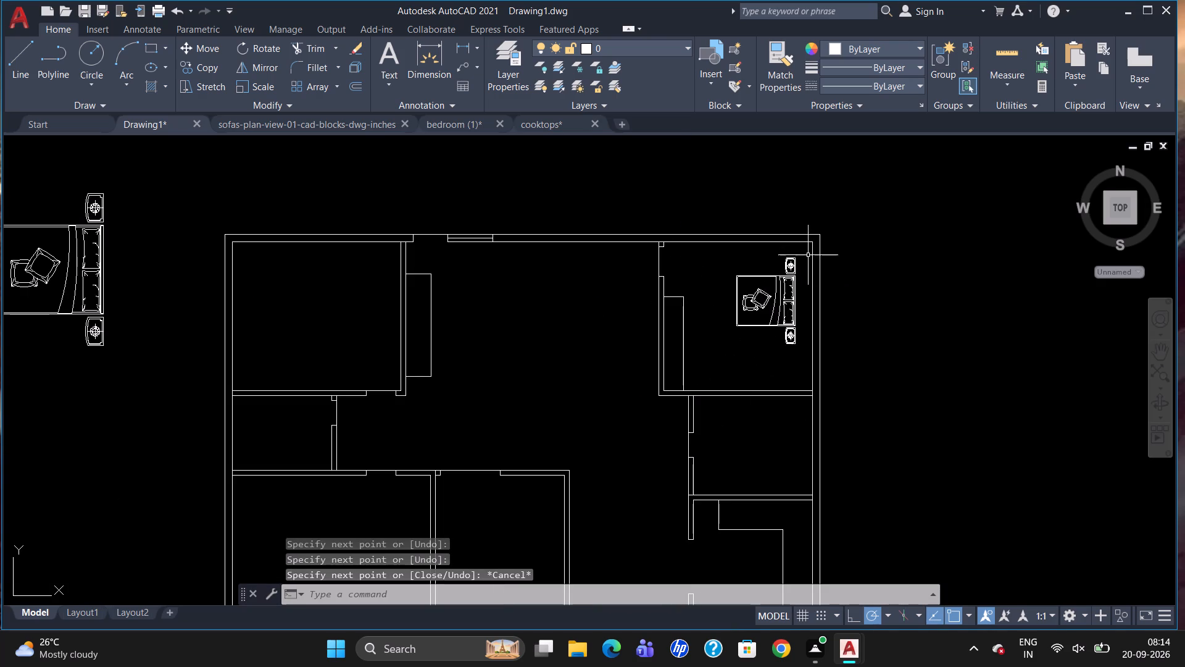
scroll(795, 260, "up", 1)
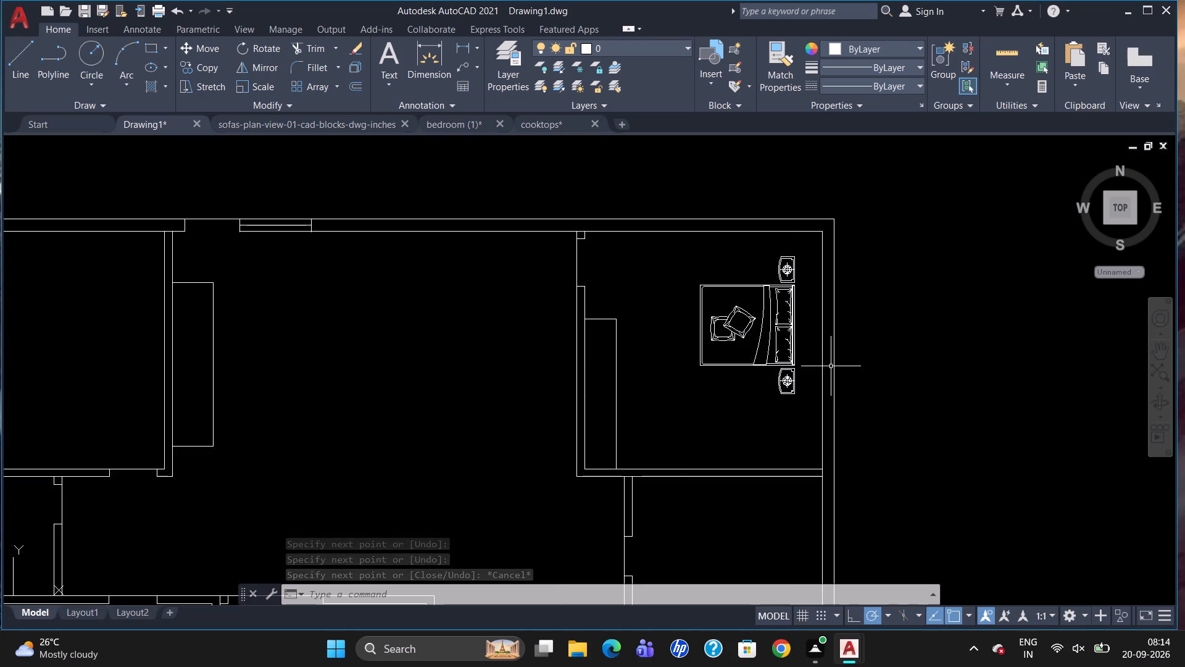
scroll(832, 369, "down", 2)
scroll(828, 408, "up", 1)
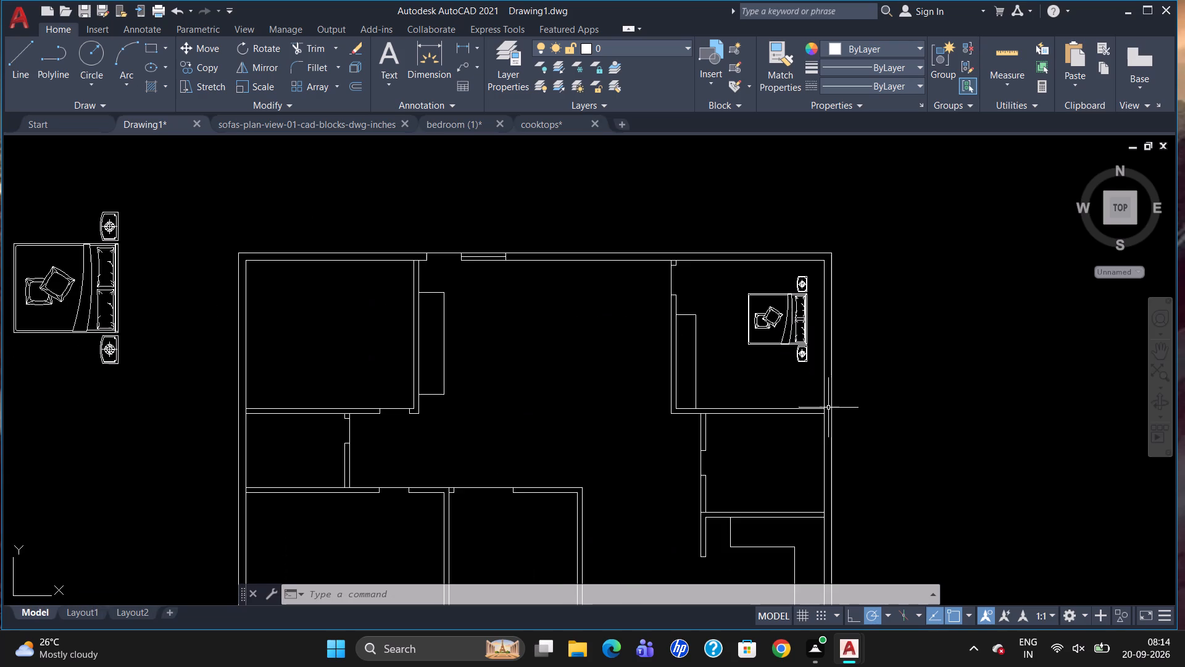
scroll(826, 372, "down", 1)
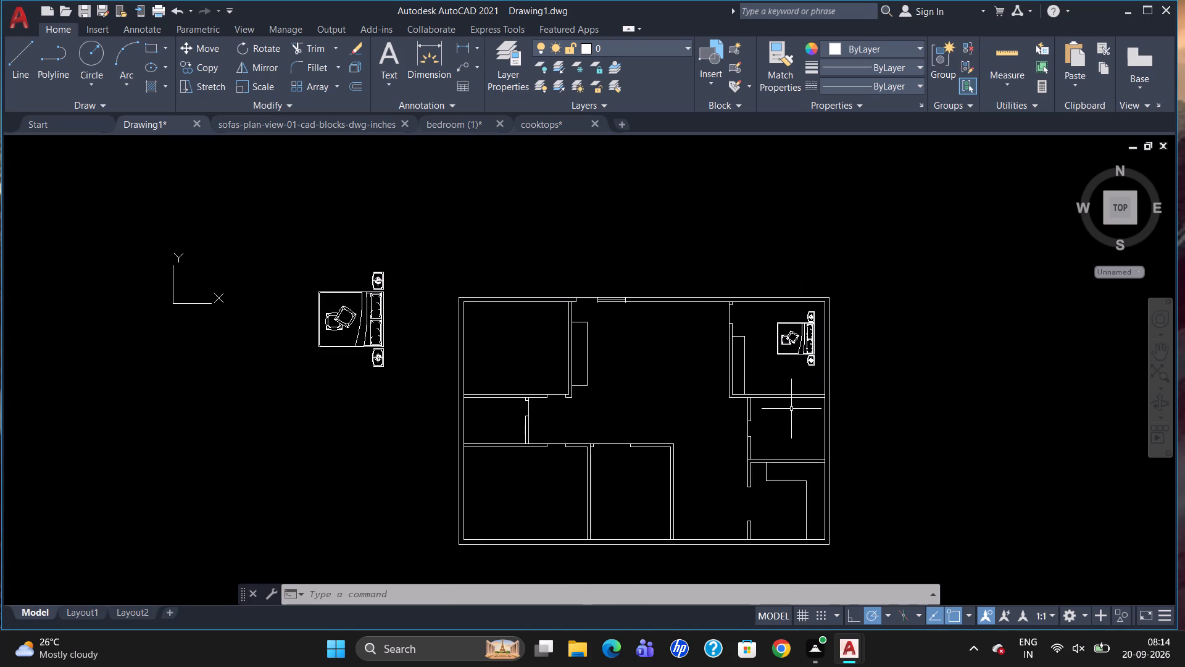
scroll(831, 272, "down", 1)
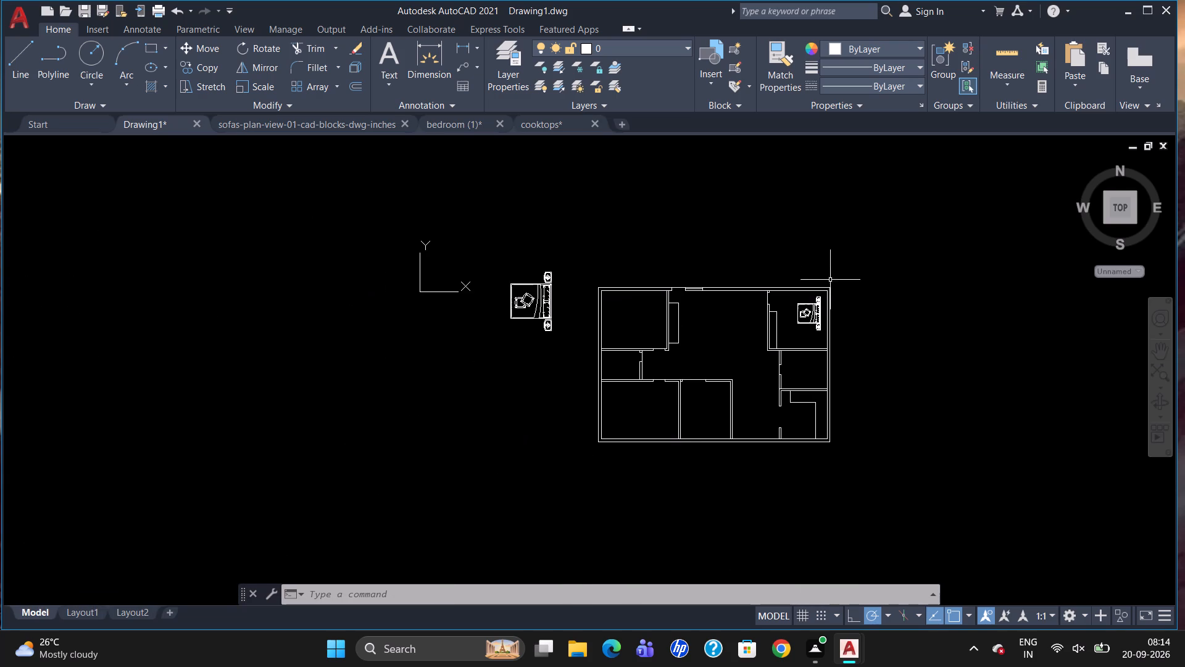
scroll(676, 403, "up", 1)
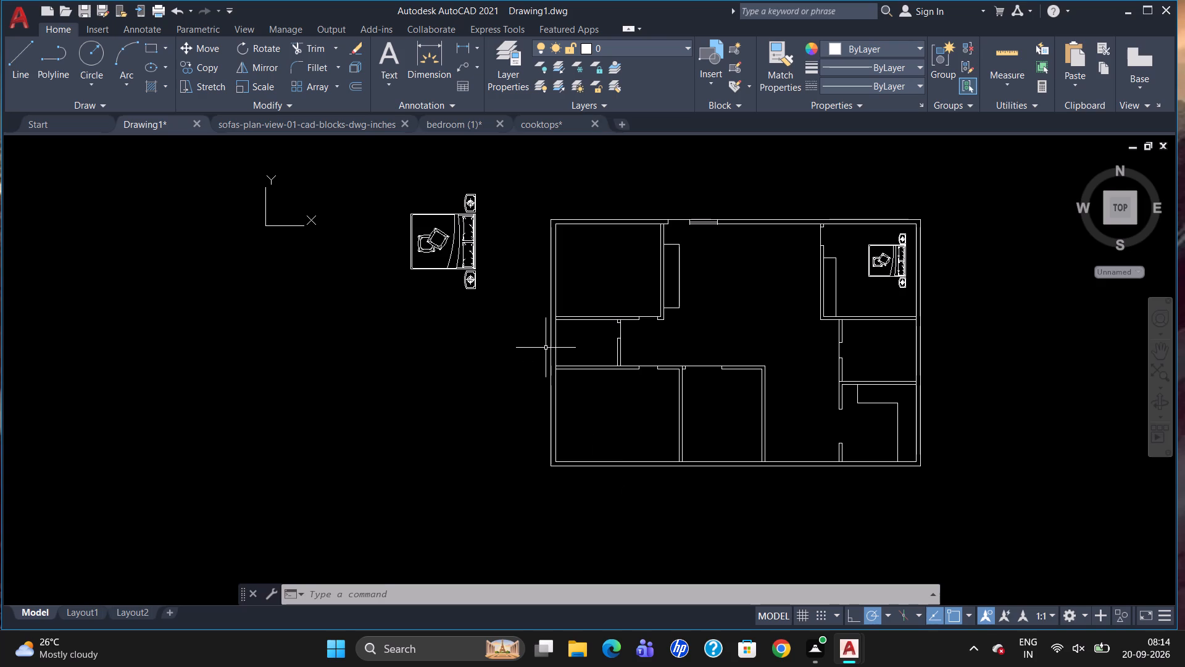
left_click(464, 282)
type("RO")
key("Return")
left_click_drag(464, 281, 465, 295)
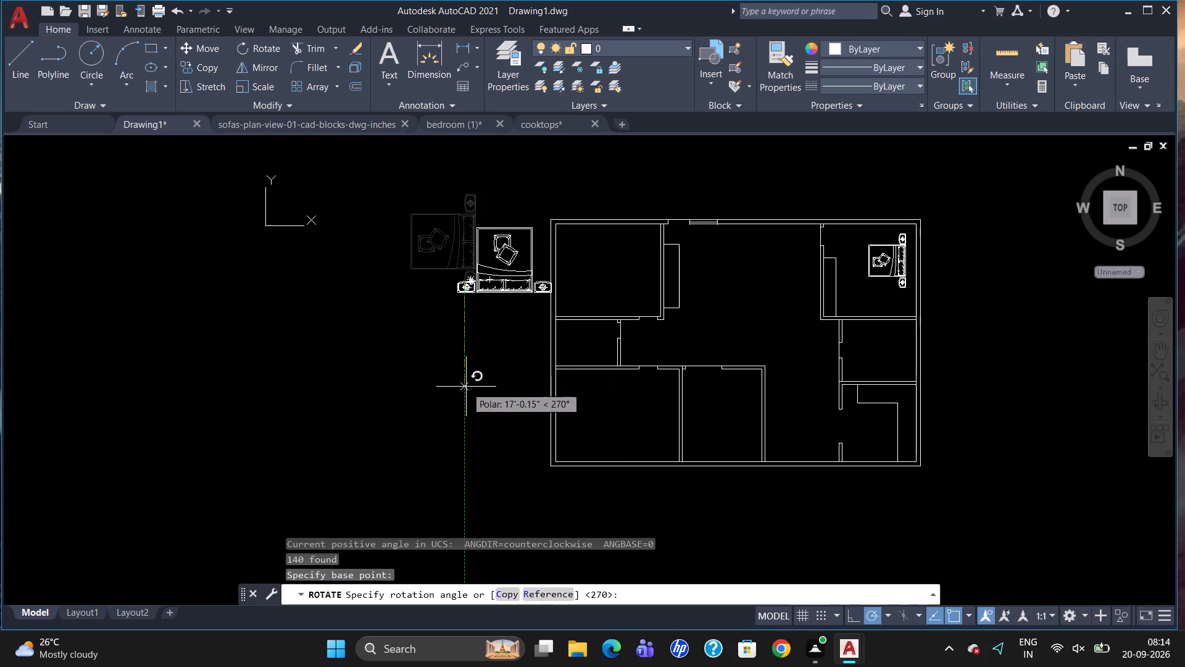
left_click(466, 385)
Move the rotated bed group from outside the plan into the southwest room.
left_click(480, 285)
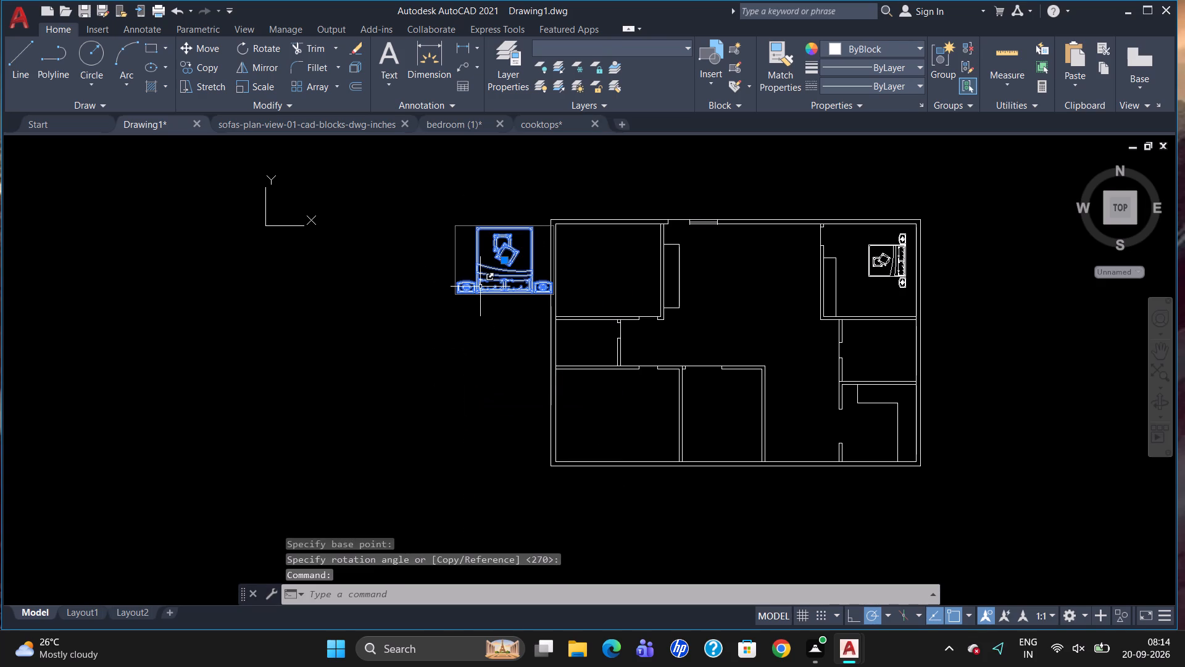
key("m")
key("Return")
left_click_drag(480, 287, 498, 380)
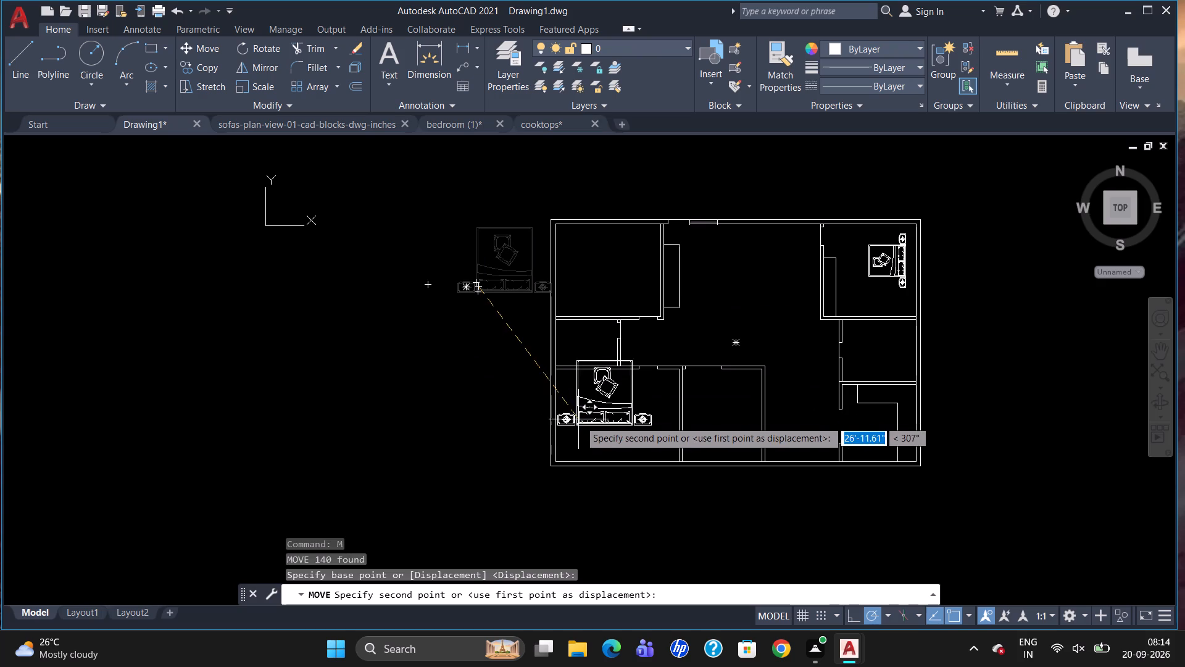
left_click(590, 434)
Scale down the southwest room's bed group to roughly 60% of its size.
left_click(589, 432)
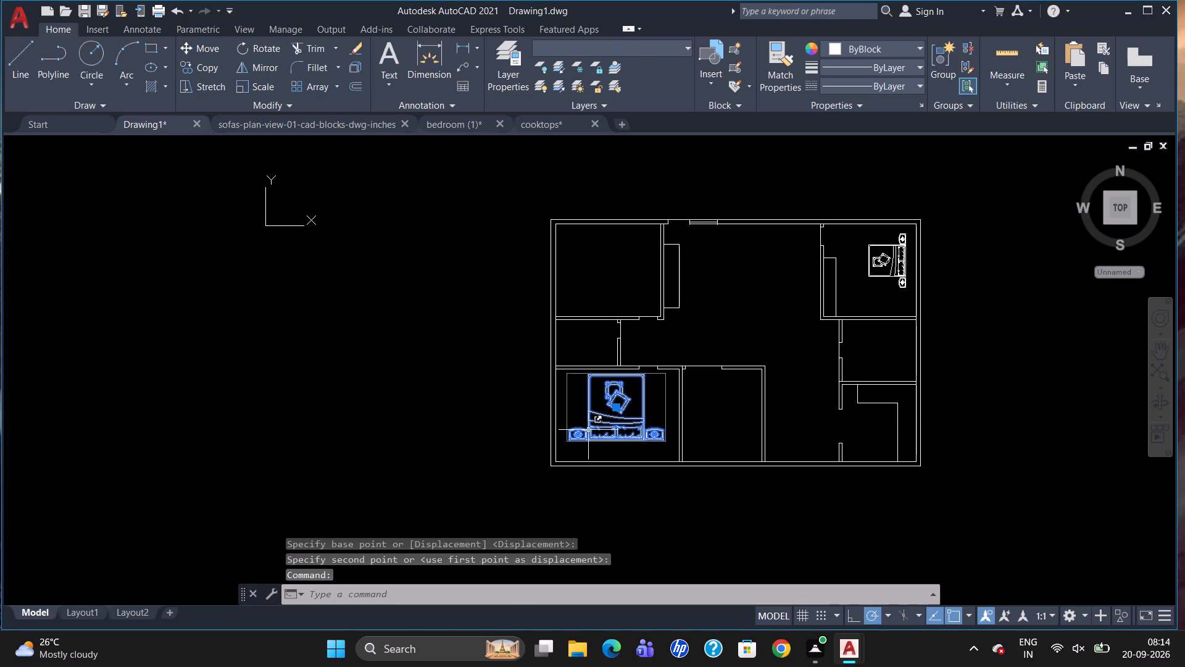
type("SC")
key("Return")
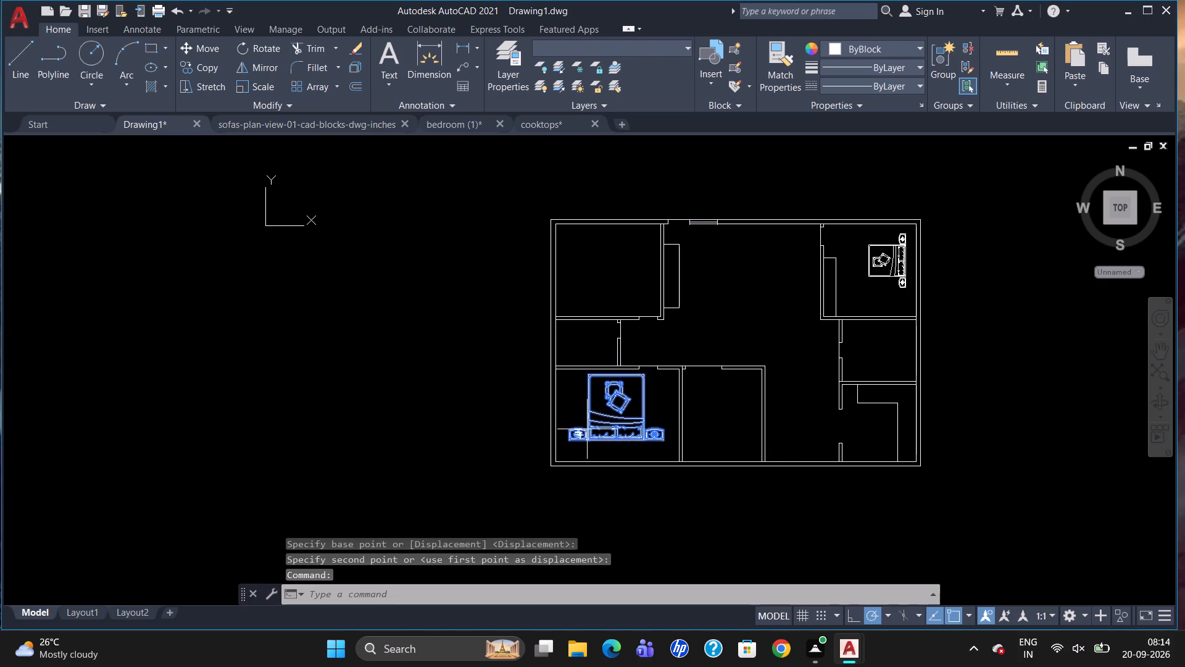
left_click_drag(585, 426, 591, 432)
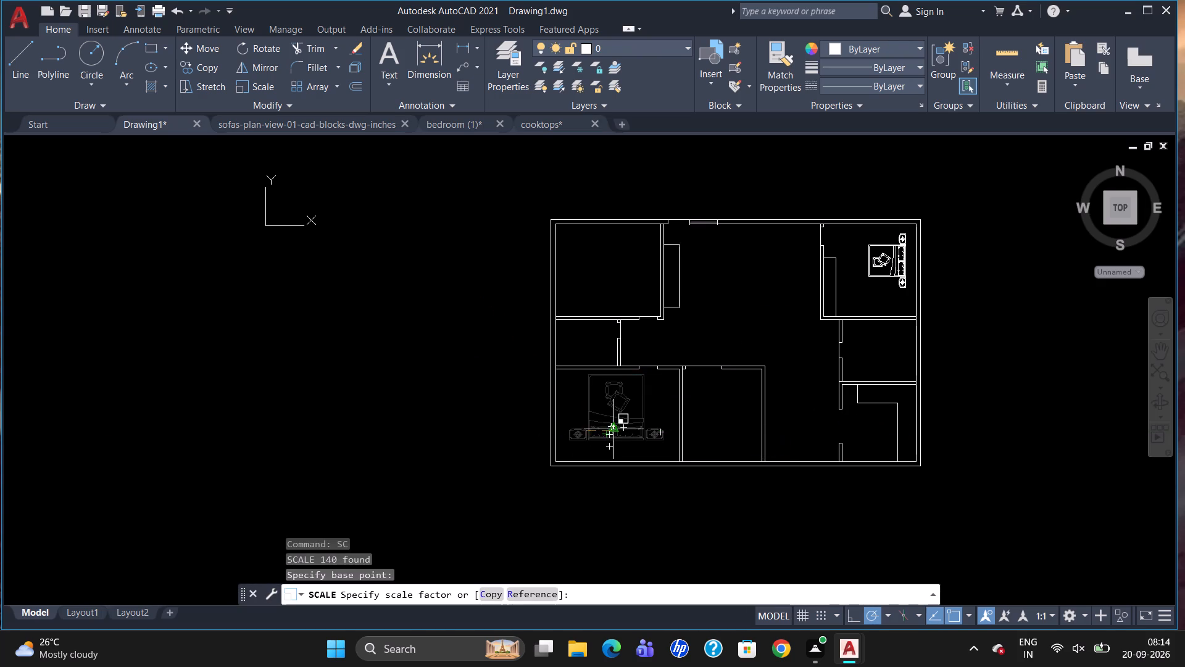
left_click(613, 427)
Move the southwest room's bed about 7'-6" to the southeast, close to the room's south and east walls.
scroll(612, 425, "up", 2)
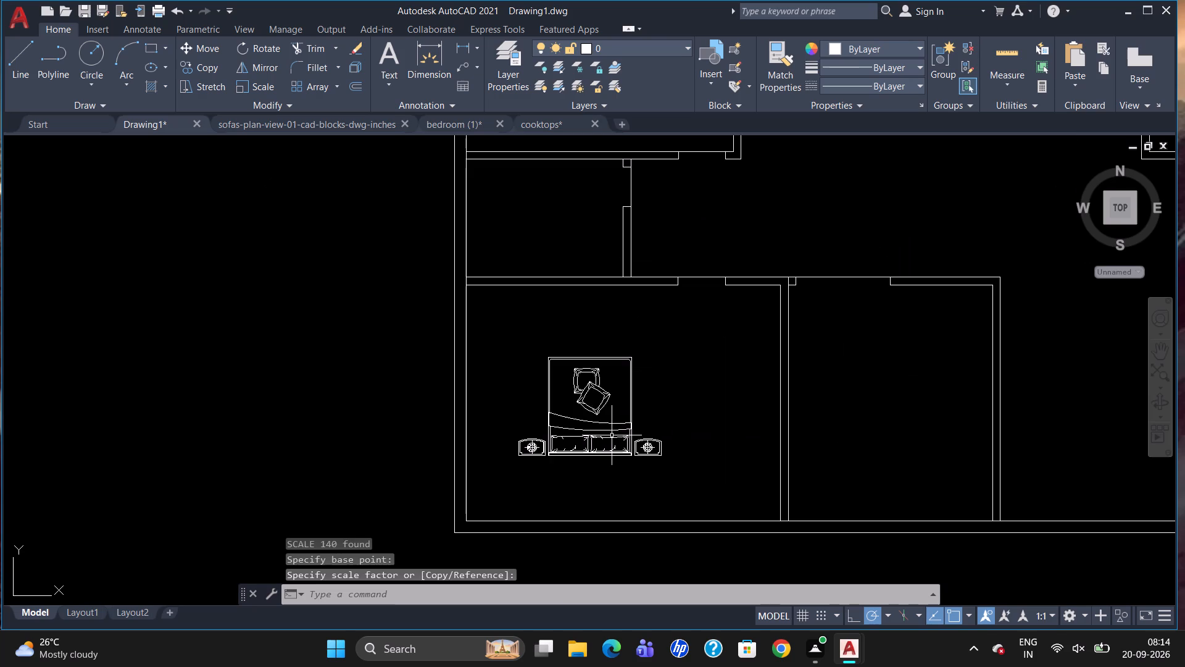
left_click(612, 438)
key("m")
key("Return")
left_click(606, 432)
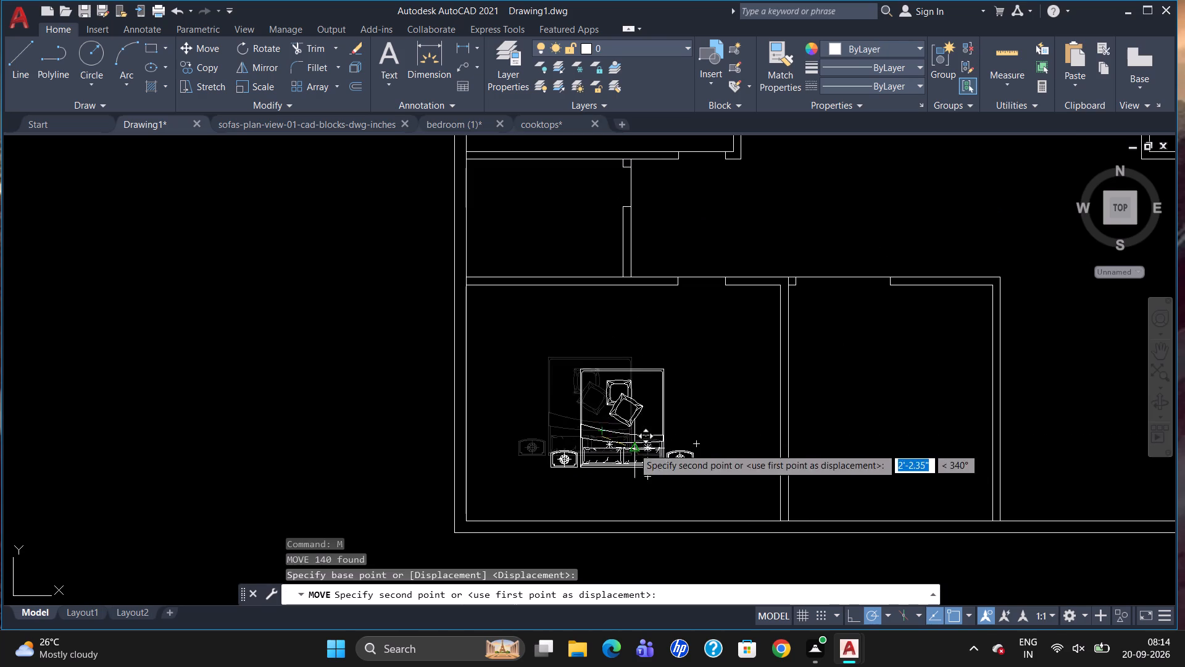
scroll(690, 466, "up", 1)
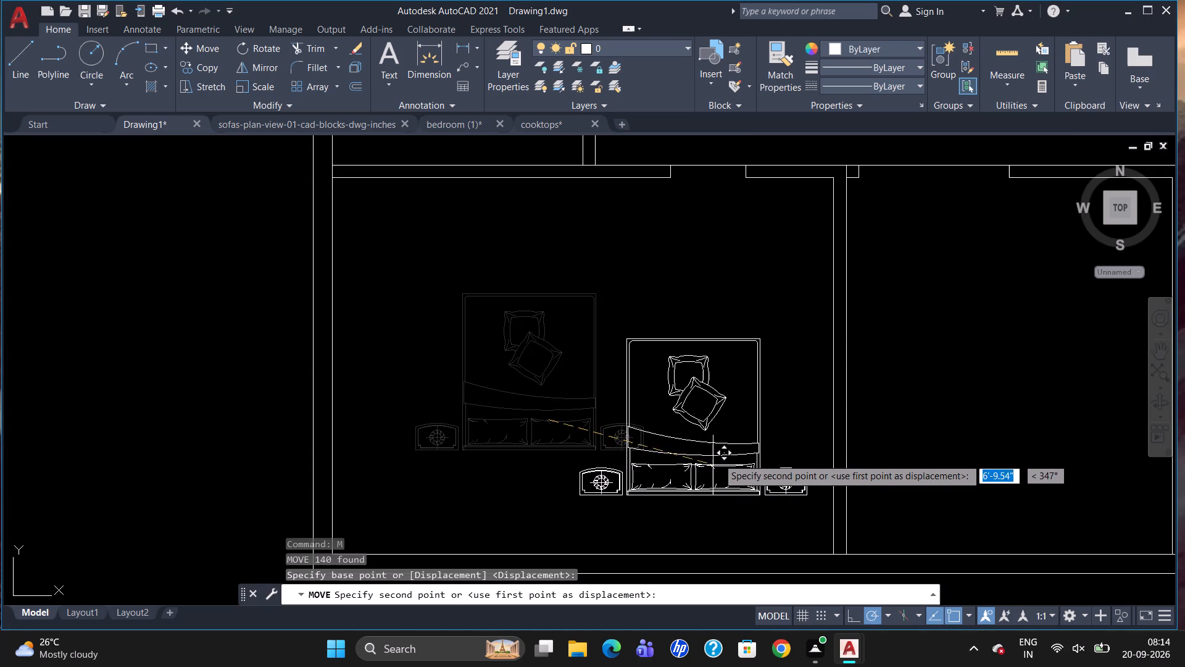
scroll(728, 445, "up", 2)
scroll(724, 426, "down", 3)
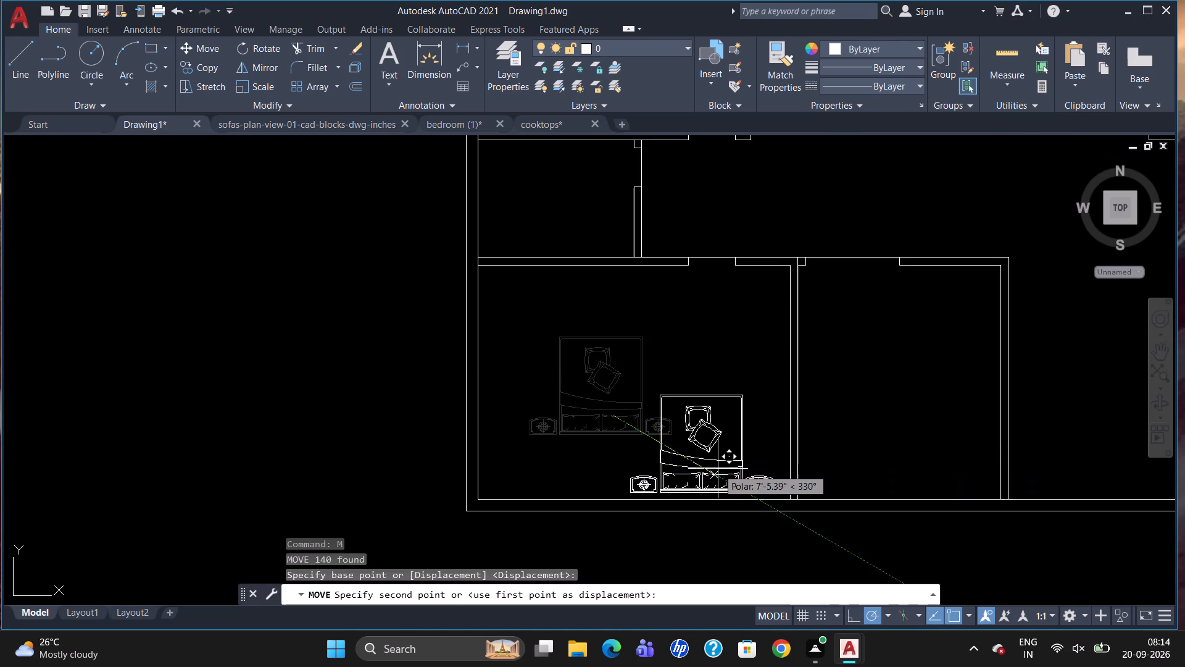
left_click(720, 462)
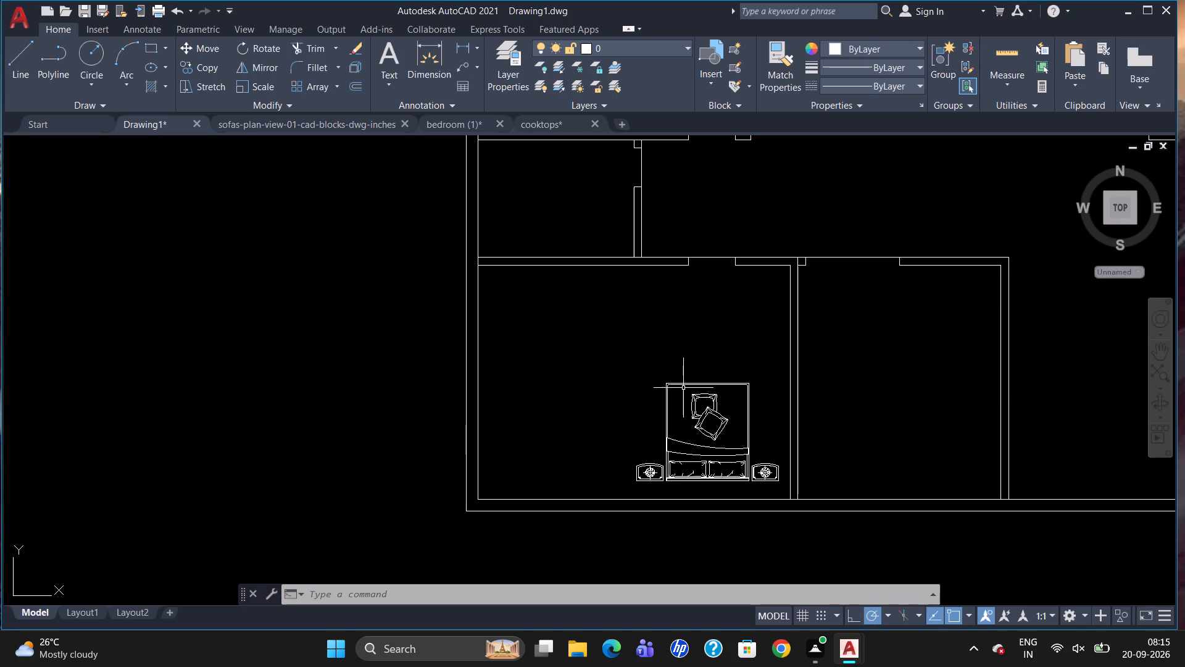
Move the bed about 9'-6" west into the southwest room's outer corner, with its headboard near the south wall.
scroll(682, 388, "down", 1)
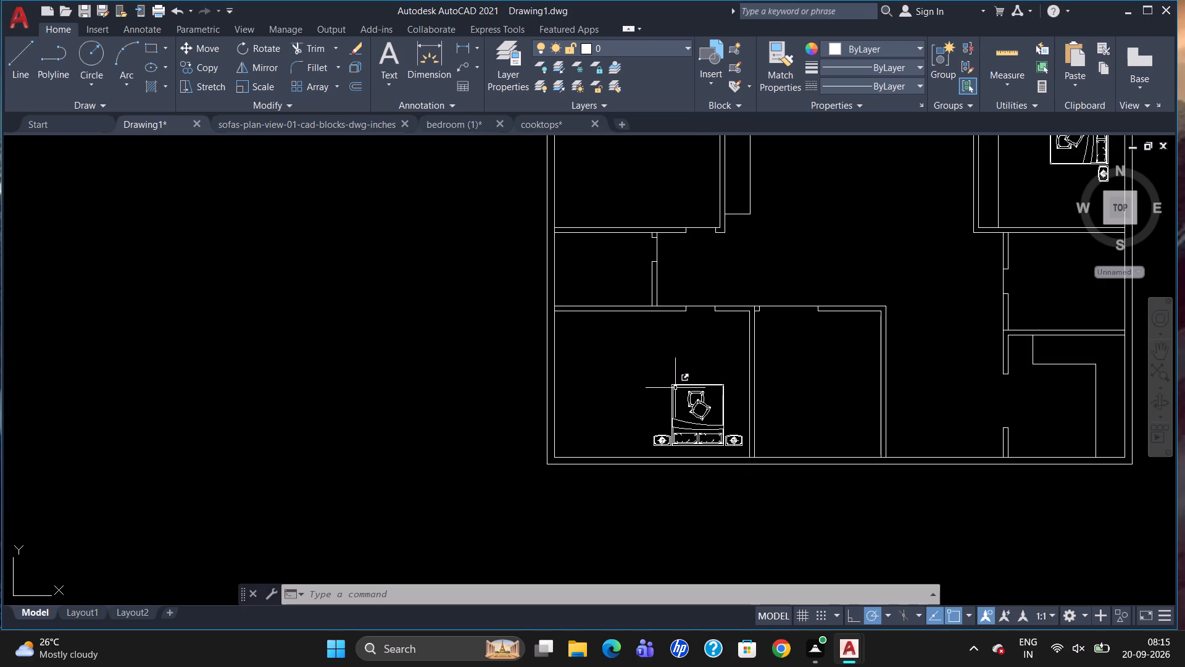
left_click(675, 388)
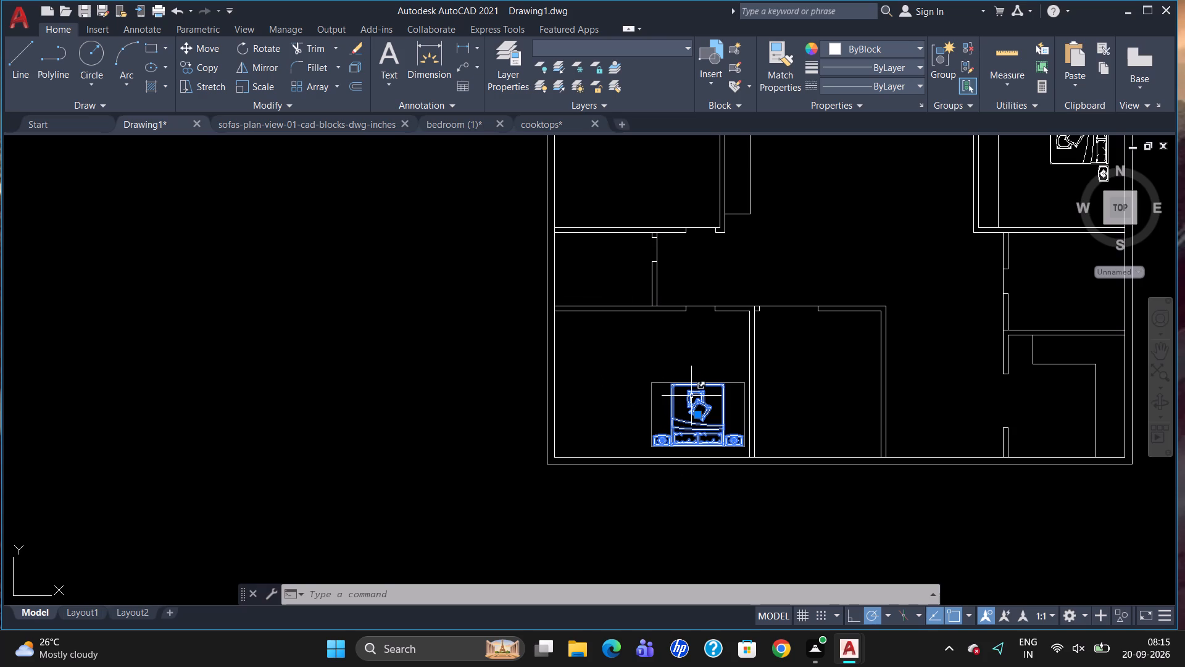
key("m")
key("Return")
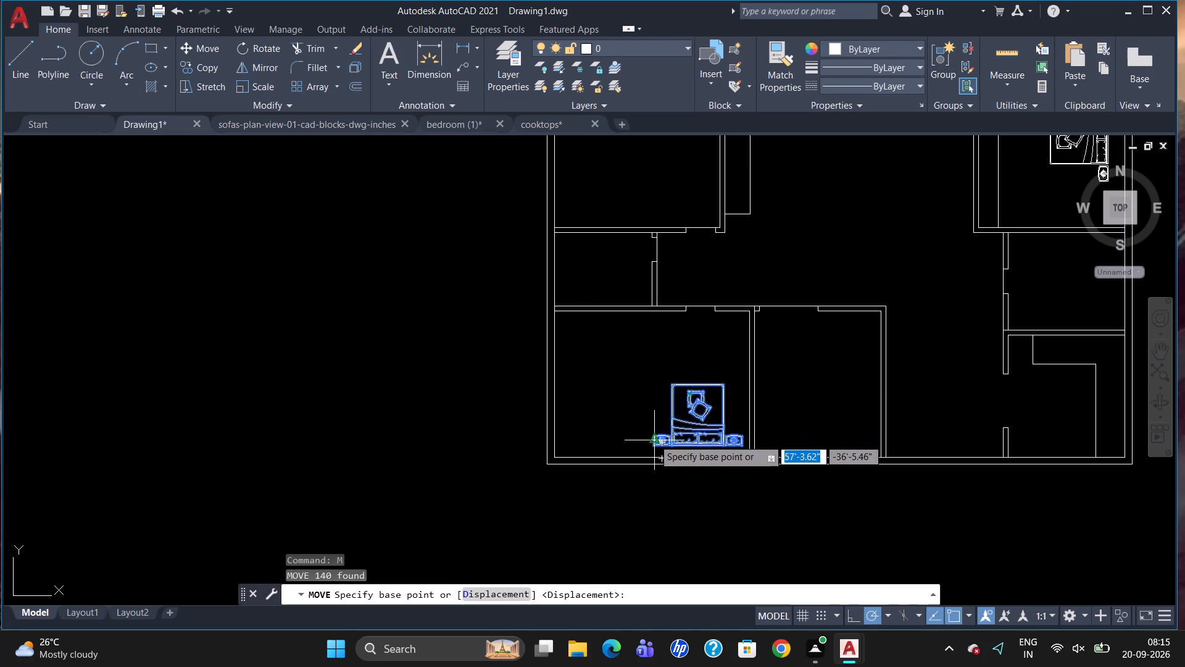
left_click(654, 438)
scroll(590, 437, "up", 3)
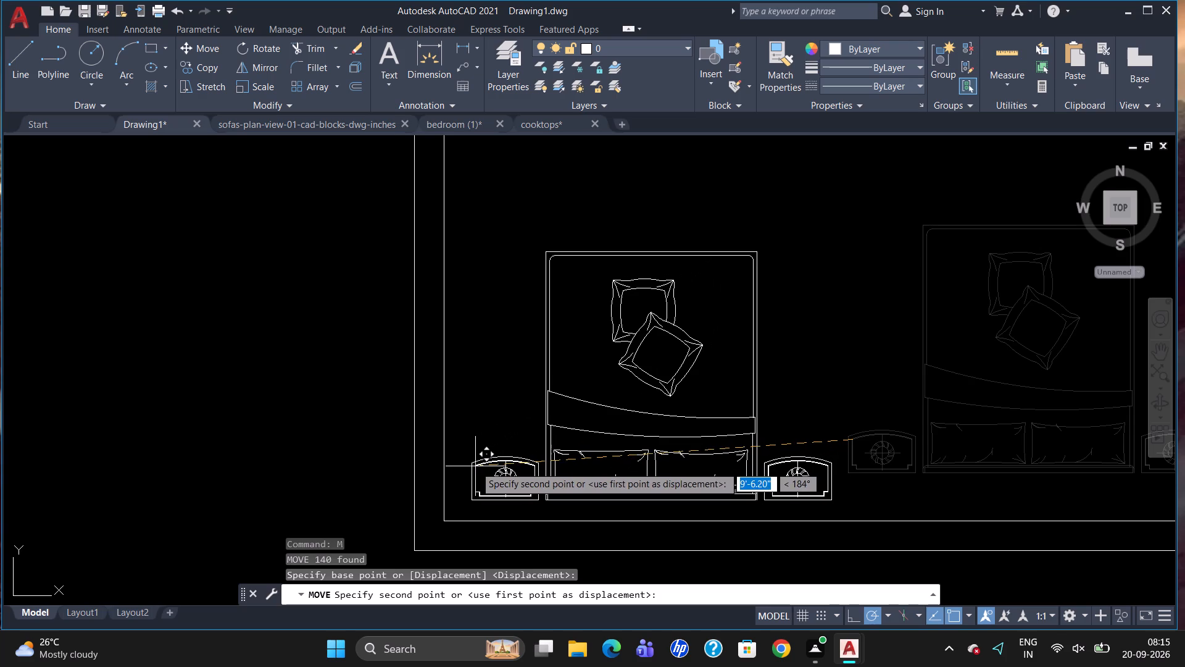
left_click(475, 464)
Start a line in the southwest room, using tracking to set its first point.
scroll(427, 338, "down", 1)
scroll(663, 311, "down", 1)
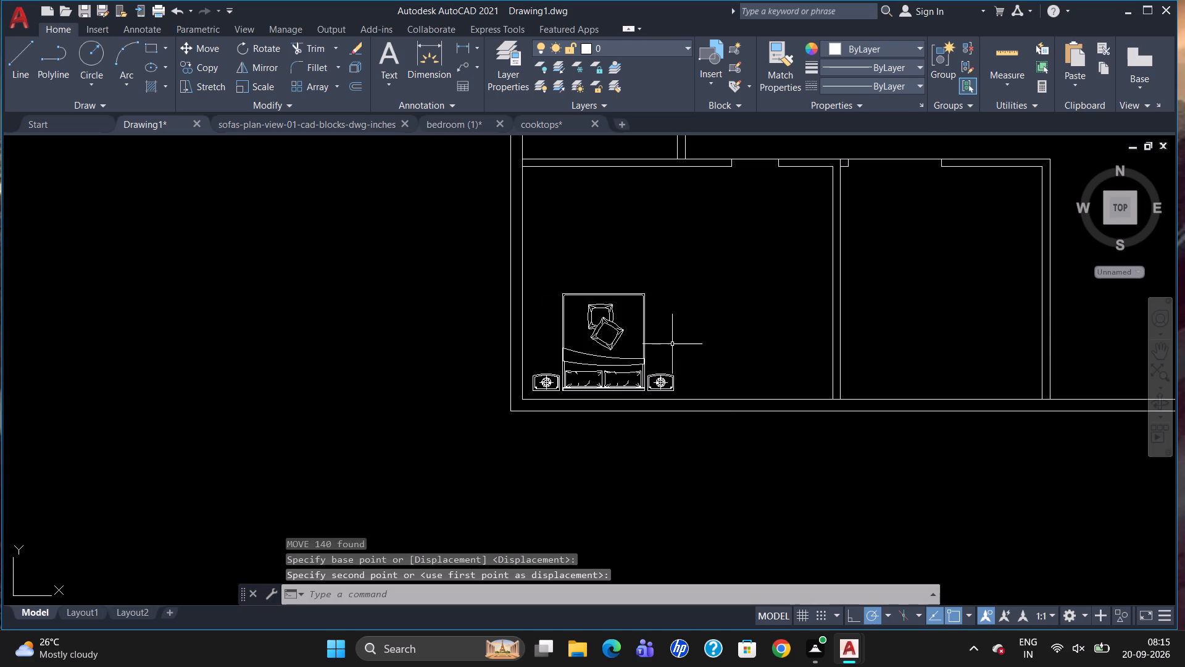
key("l")
key("Return")
type("TK")
key("Return")
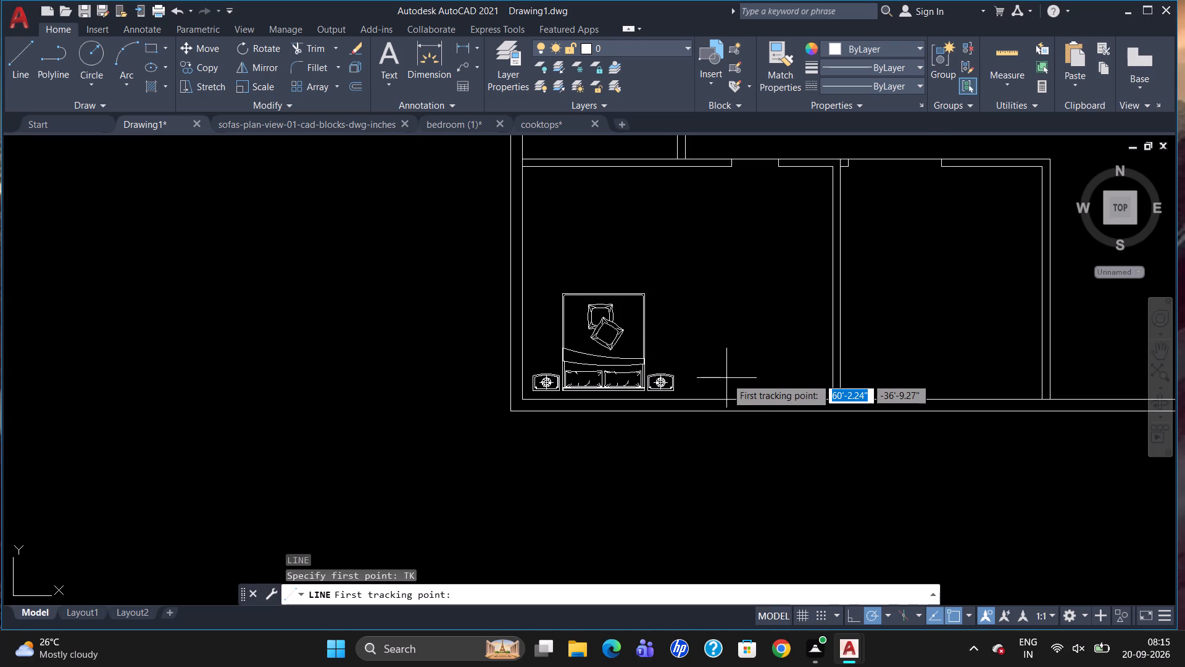
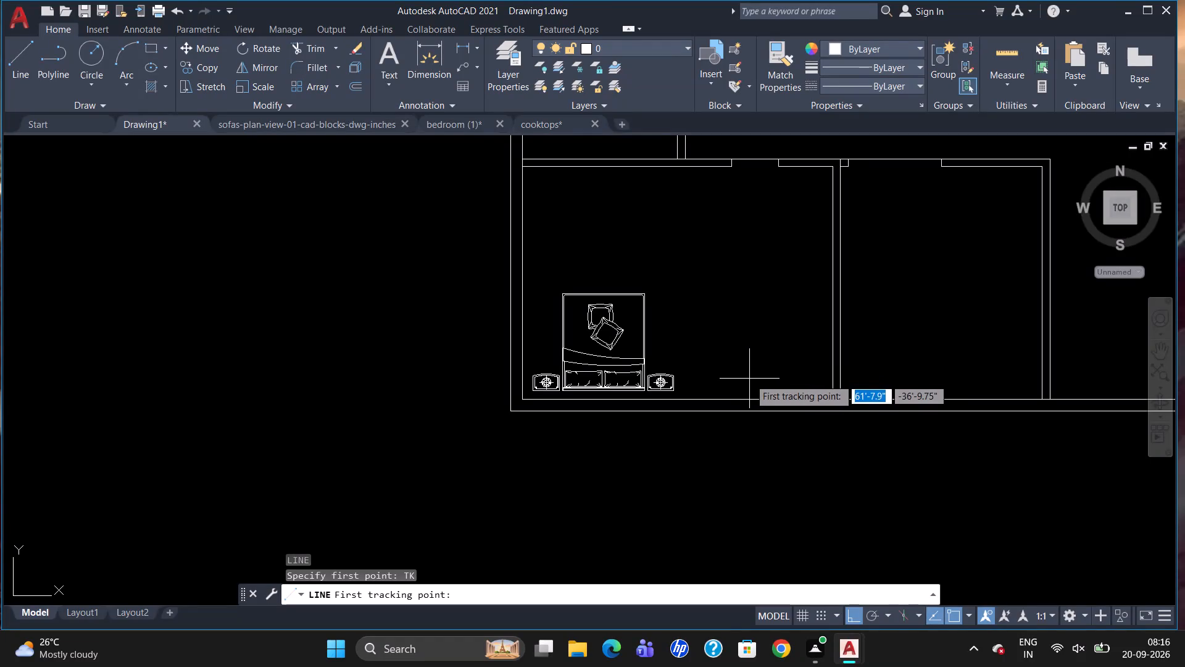
Outline a small room in the southwest room's southeast corner: start 7'6" west of the corner, go 7'6" north, then east to the wall.
left_click_drag(829, 395, 820, 398)
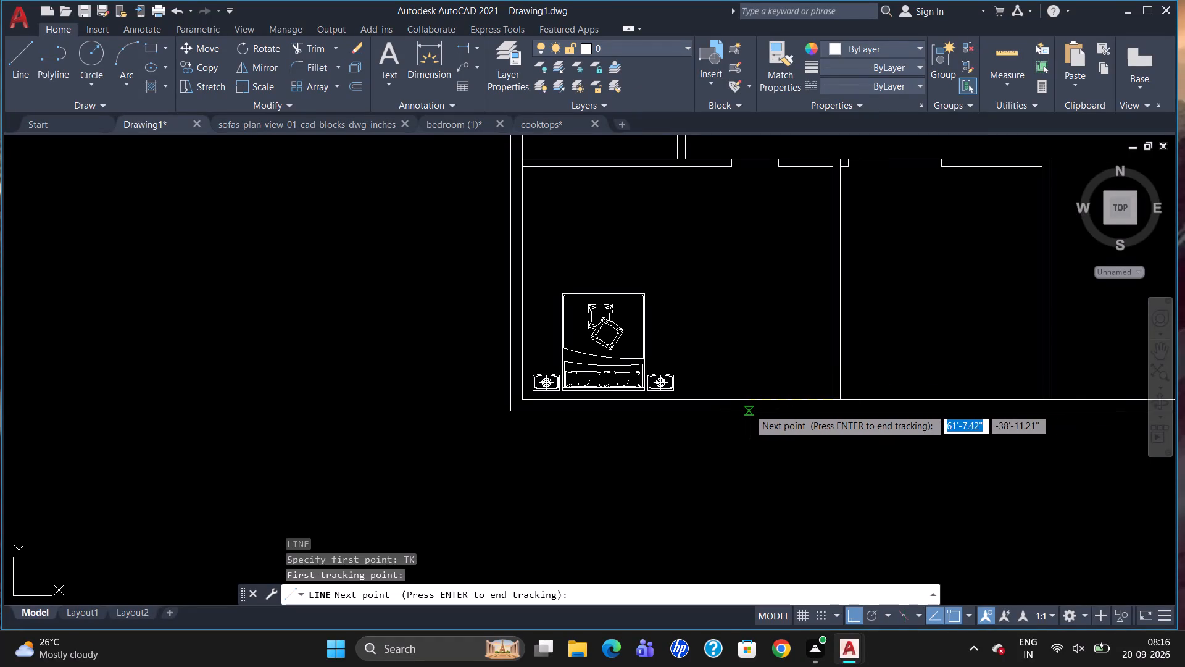
type("7'6\"")
key("Return")
key("Return")
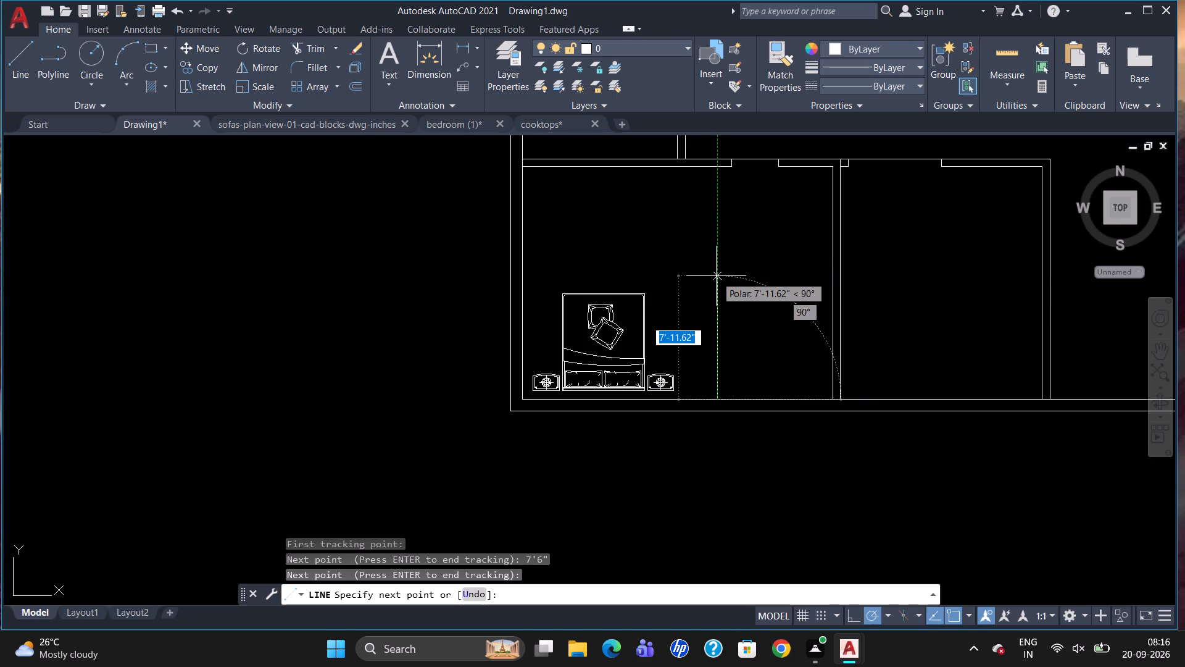
type("7'6\"")
key("Return")
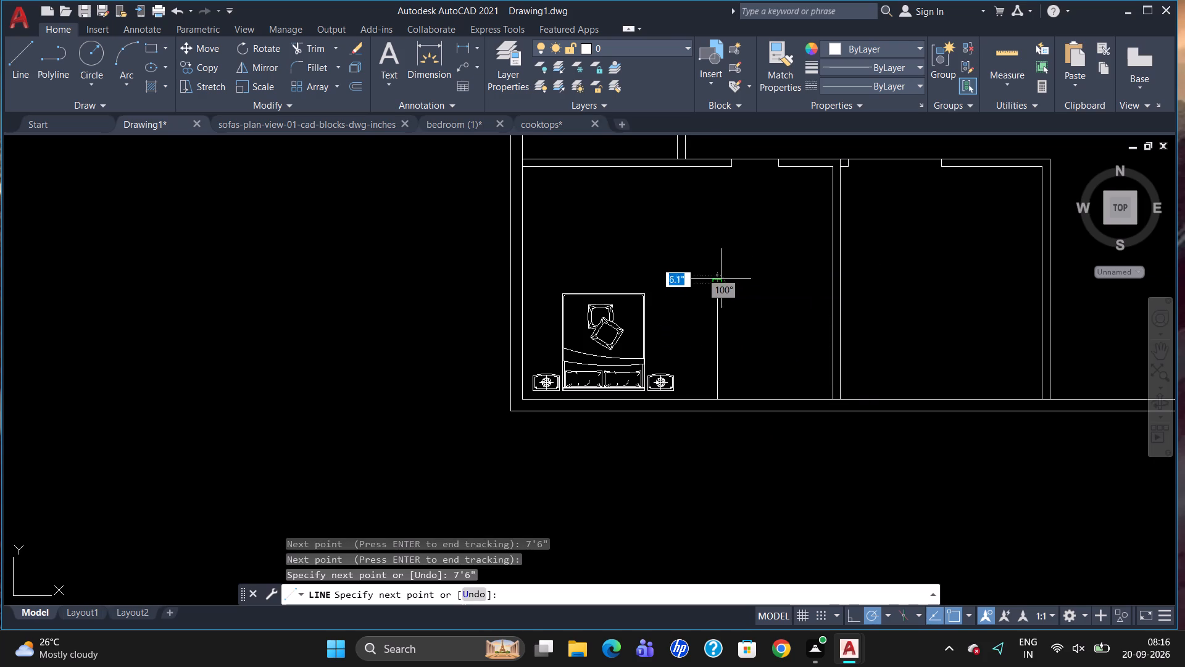
left_click(830, 283)
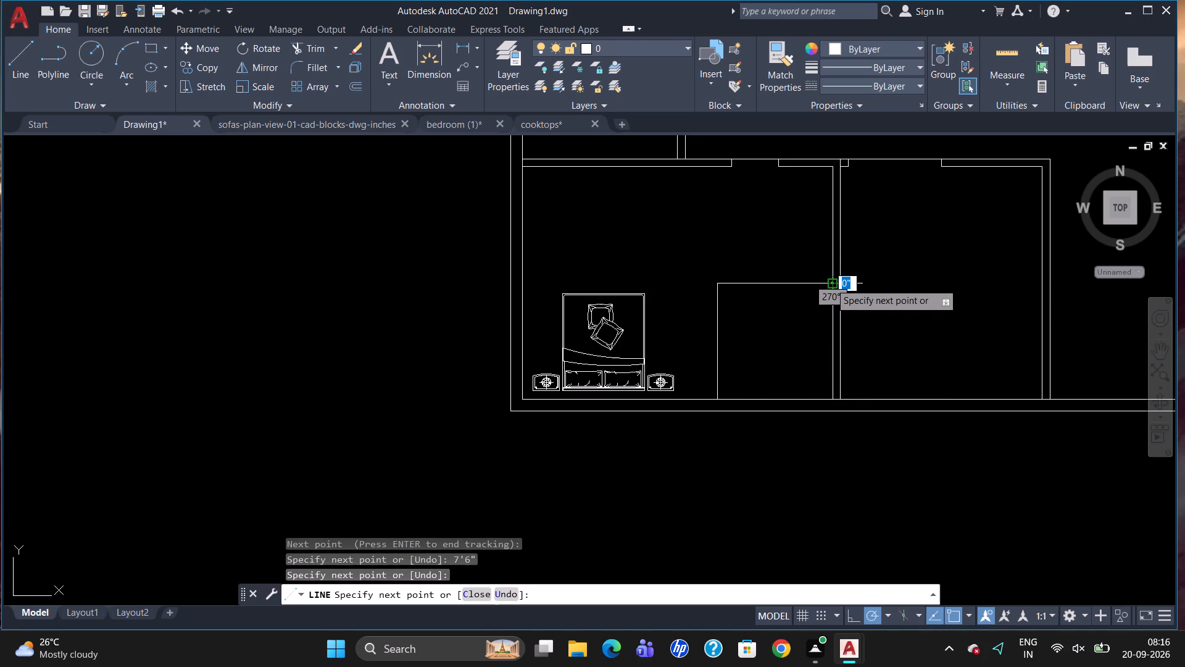
key("Escape")
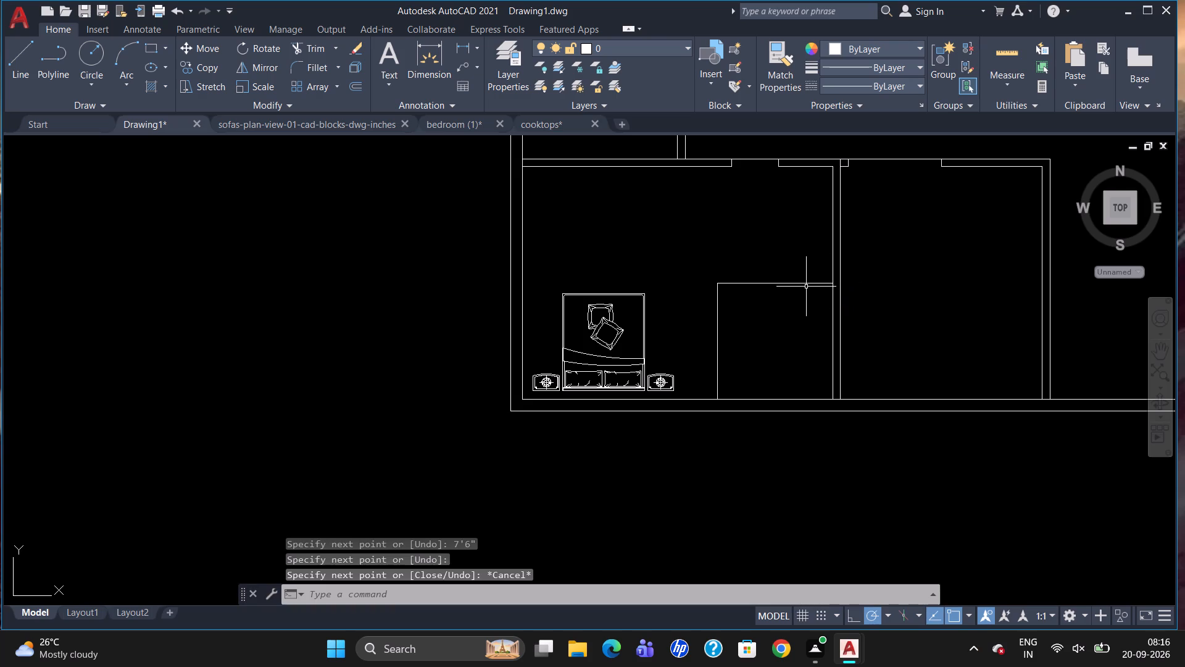
Offset the small room's north and west lines 6" outward to give its partition walls thickness.
key("o")
key("Return")
key("6")
key("Return")
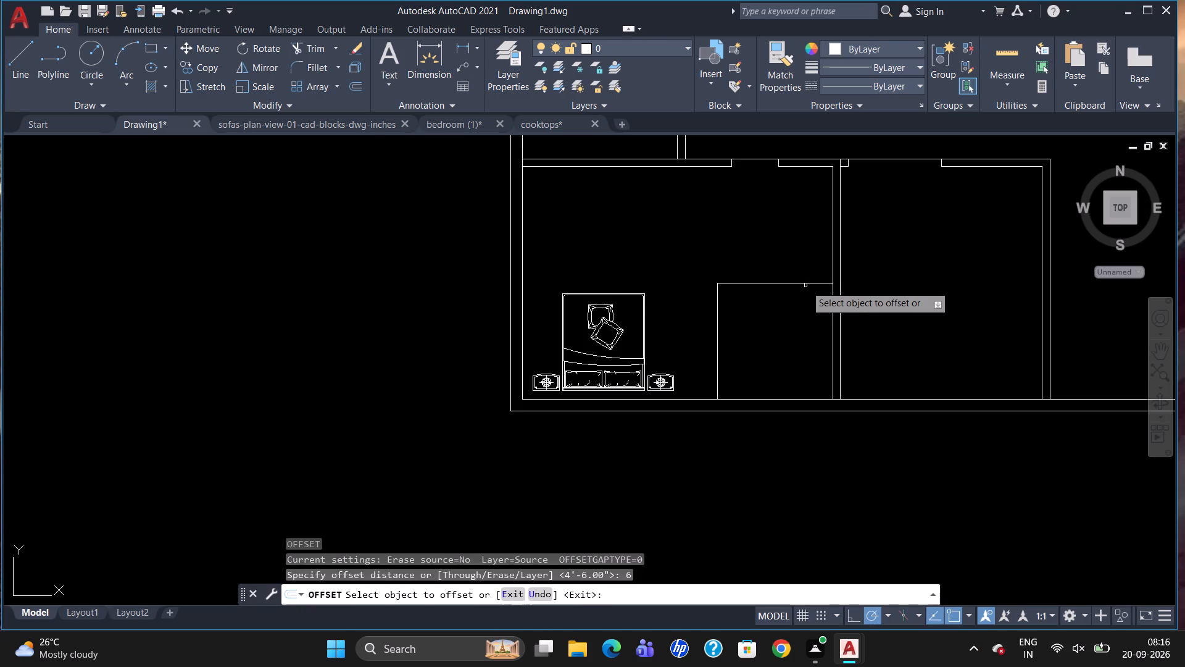
left_click_drag(762, 280, 756, 276)
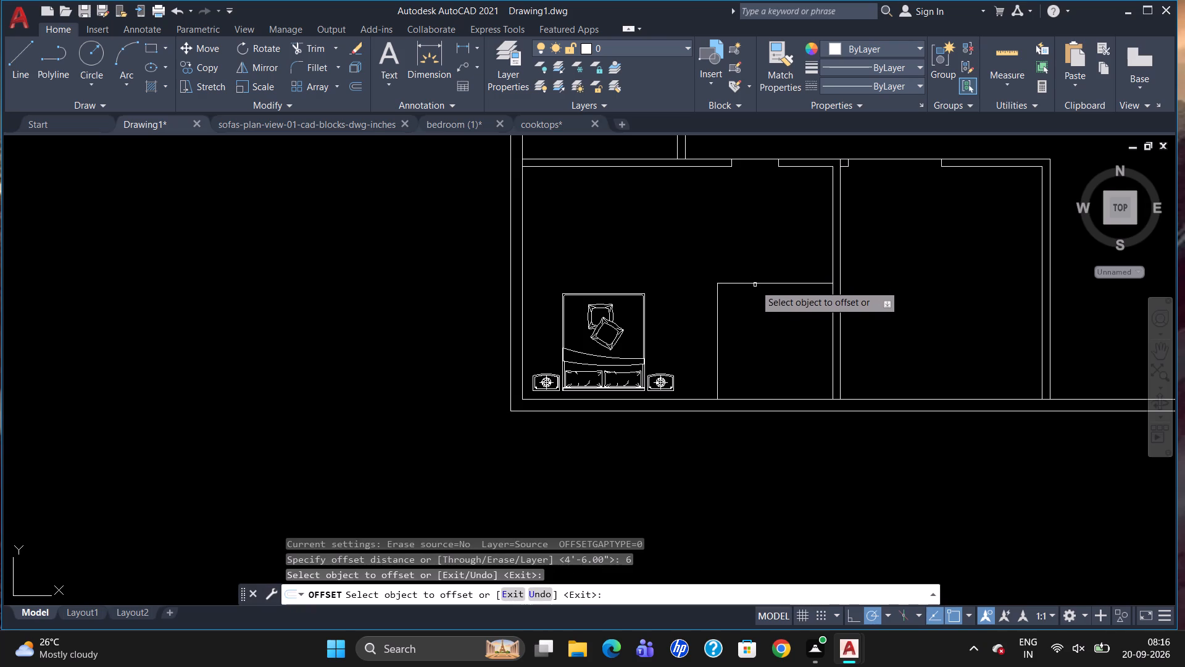
left_click(755, 282)
left_click(755, 265)
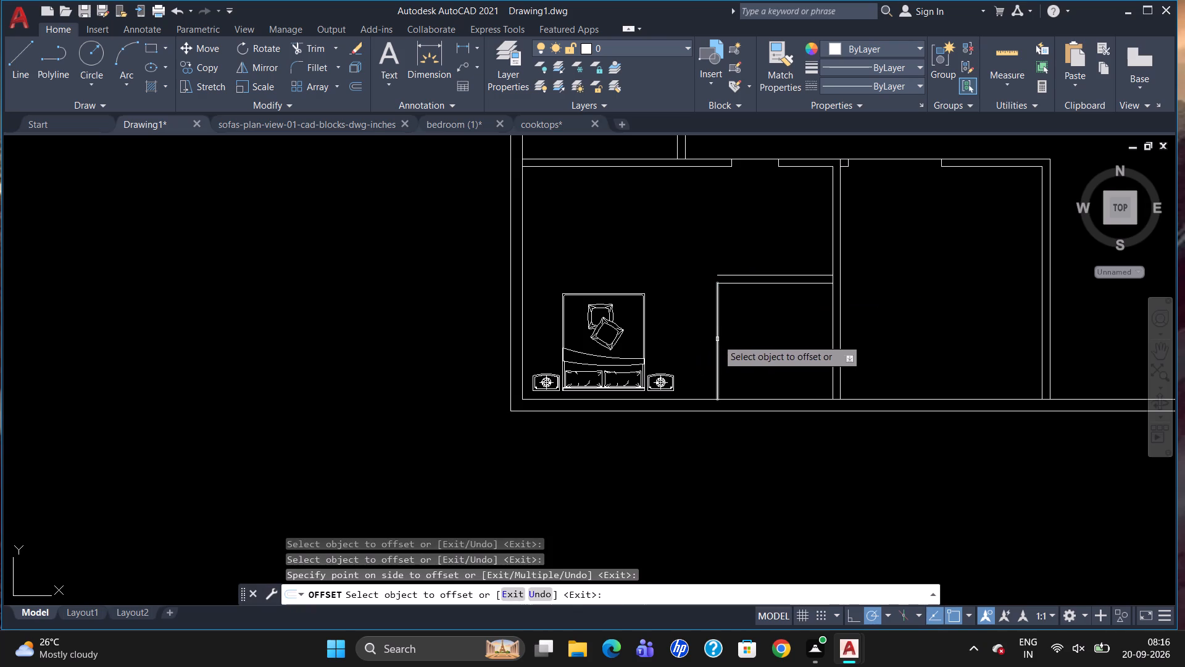
left_click_drag(717, 338, 706, 354)
left_click(704, 357)
key("Escape")
Draw a short vertical line north from the top of the partition's outer west line, reaching past the outer north line.
scroll(702, 283, "up", 1)
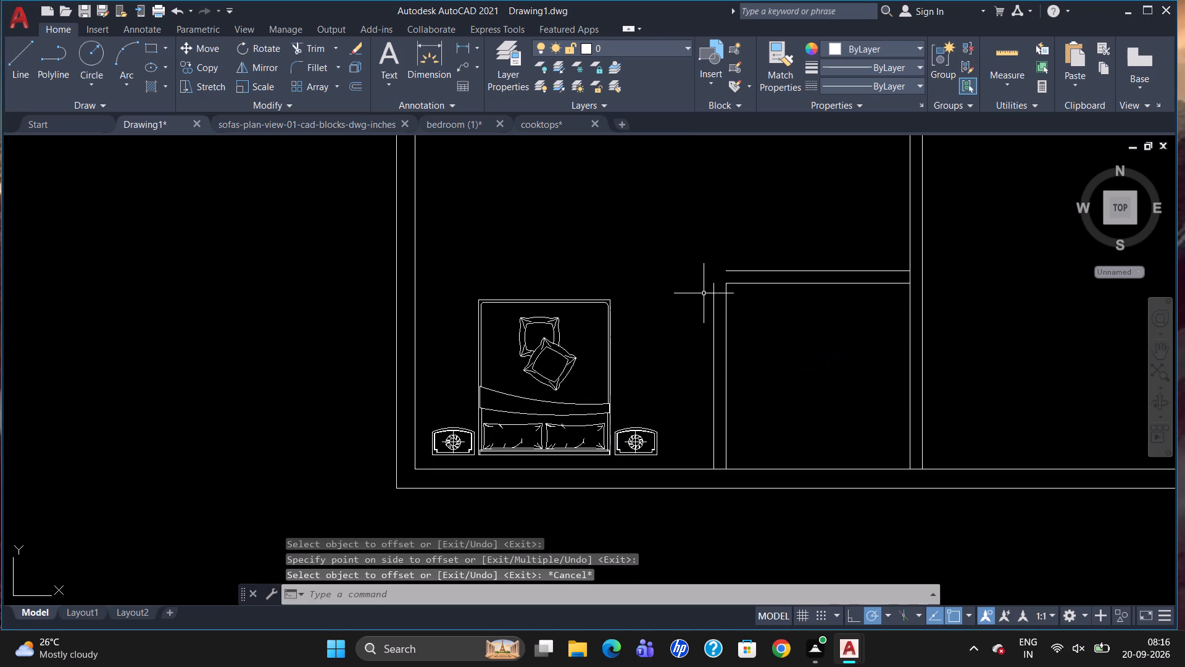
key("l")
key("Return")
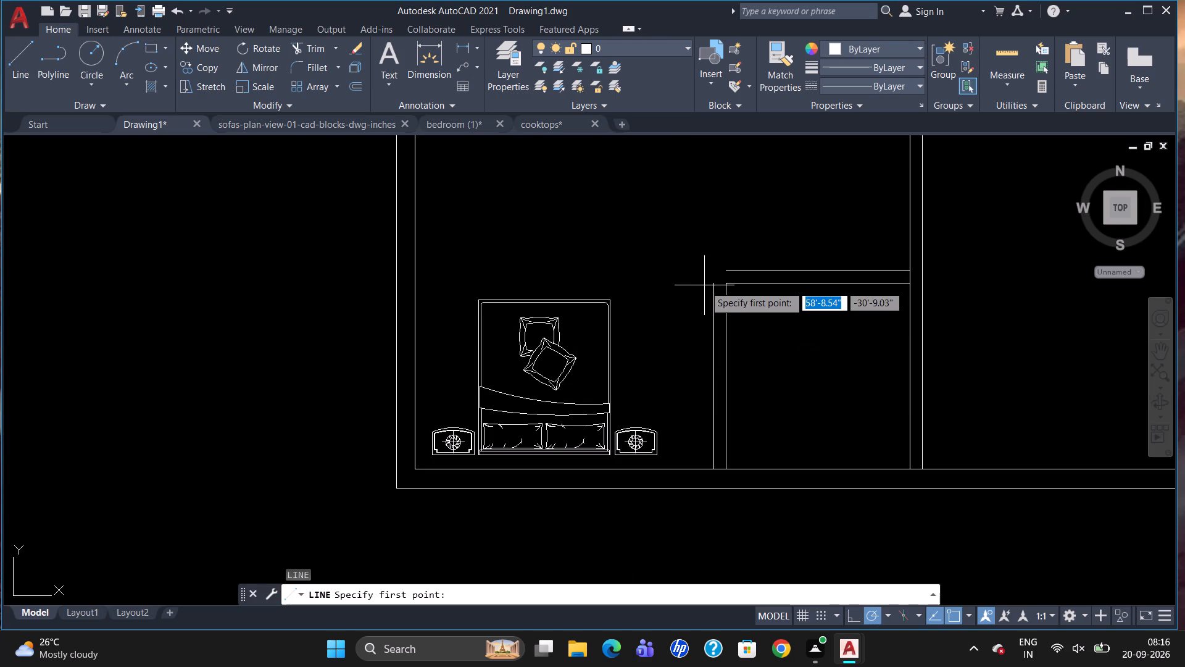
left_click(712, 280)
left_click_drag(712, 246, 717, 253)
key("Escape")
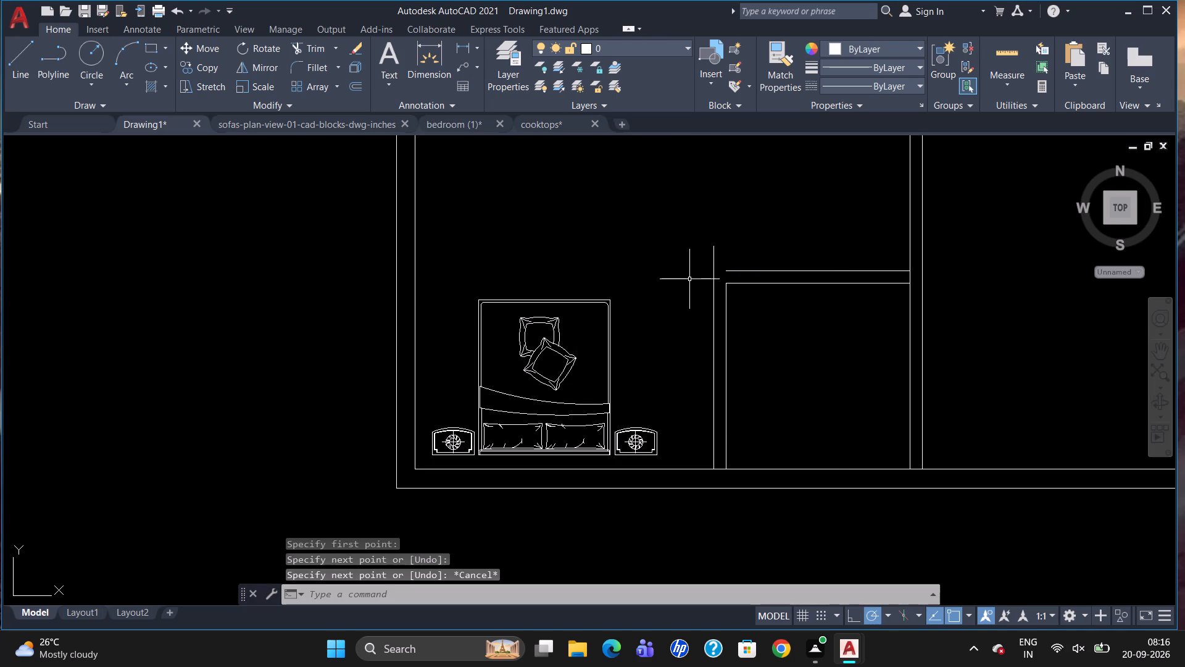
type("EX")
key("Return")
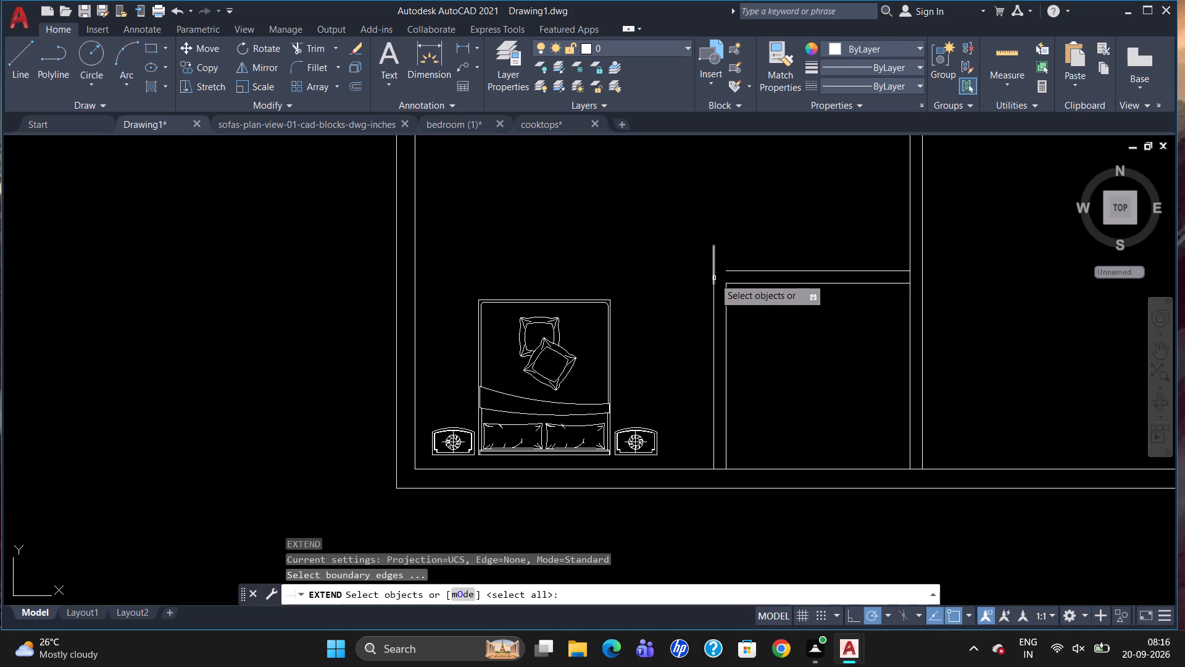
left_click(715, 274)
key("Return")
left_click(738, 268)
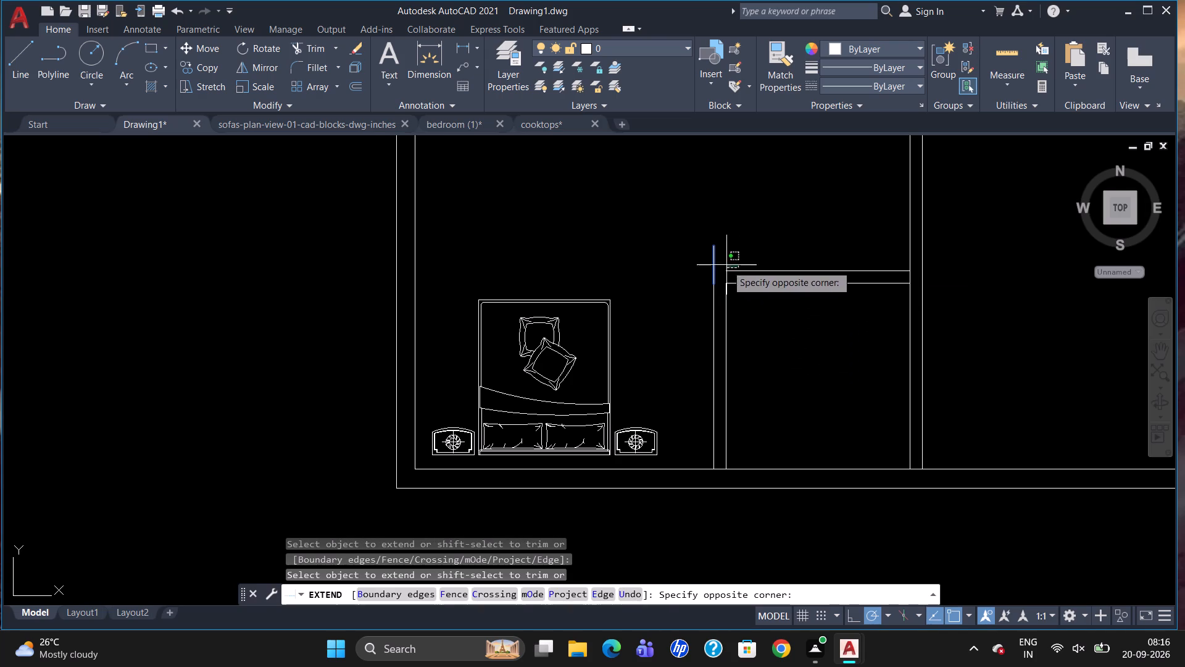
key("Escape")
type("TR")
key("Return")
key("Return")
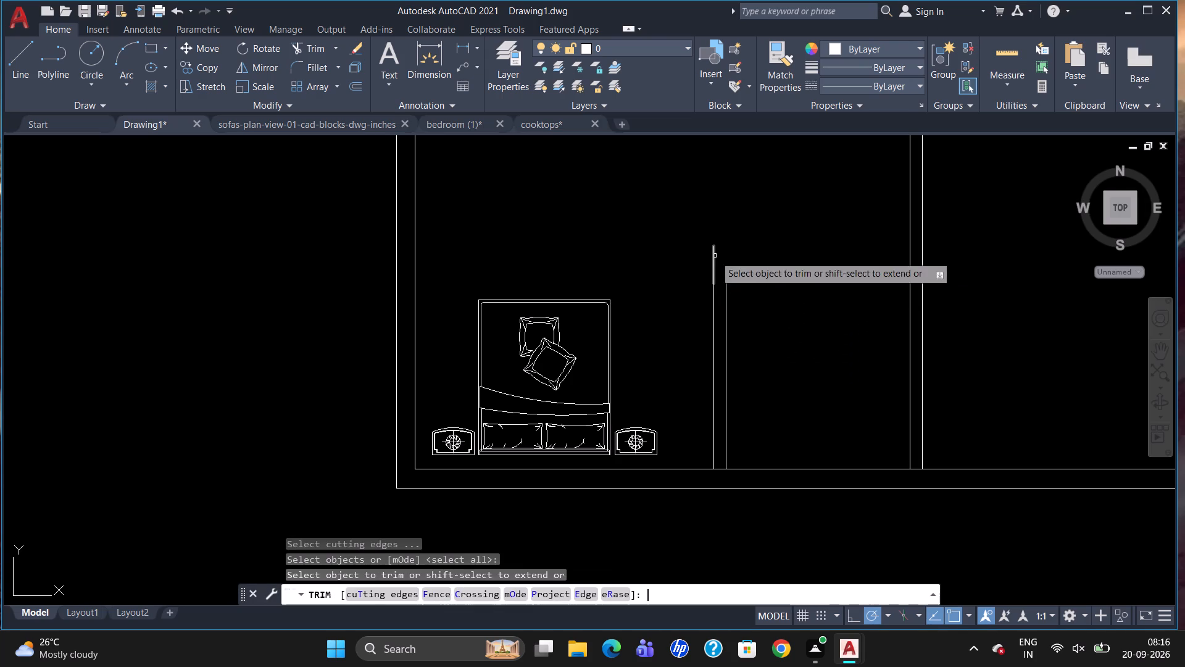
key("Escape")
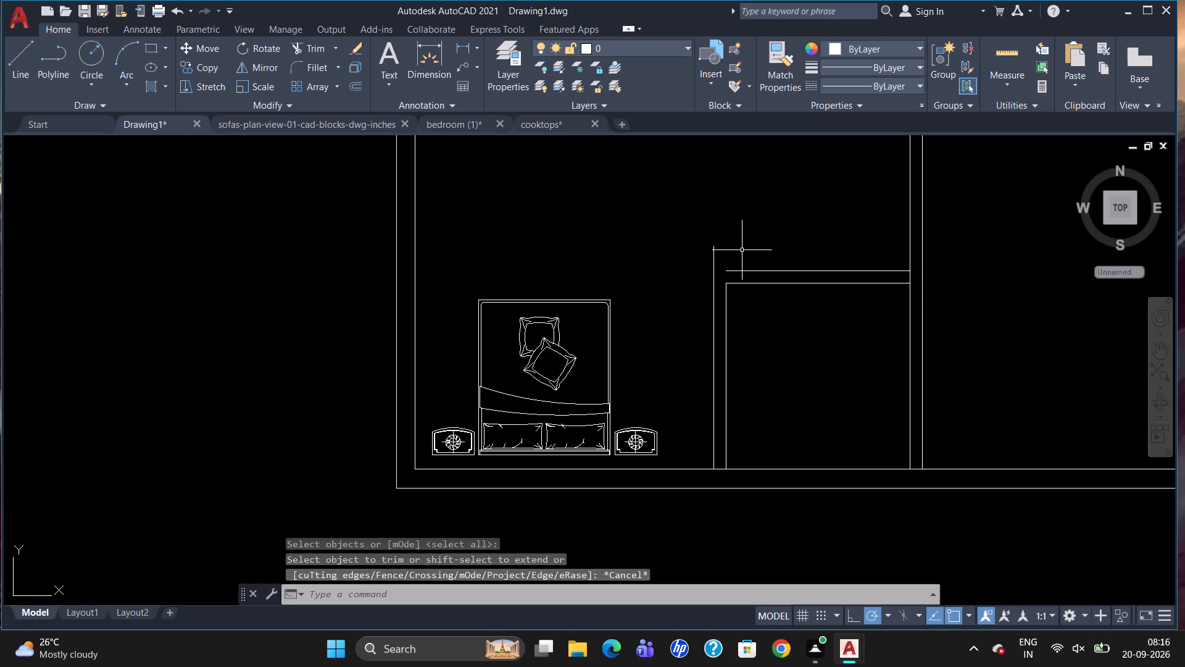
Close the partition's outer northwest corner by extending the outer north line to the short vertical line and trimming the overhang.
type("EX")
key("Return")
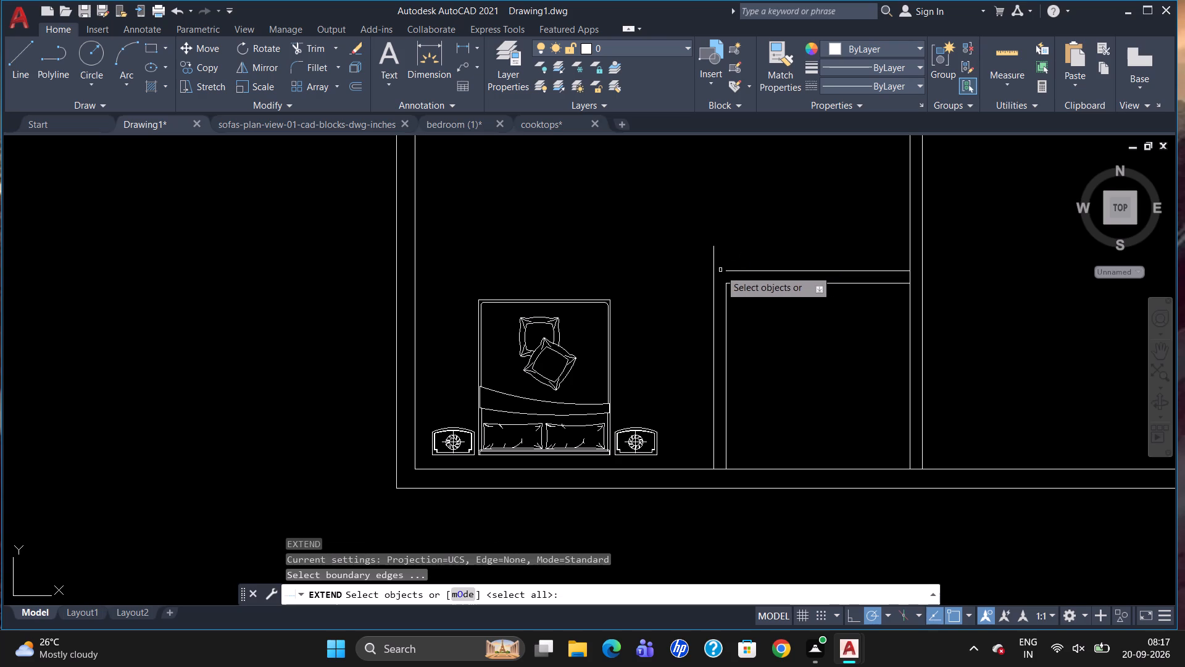
left_click(715, 265)
key("Return")
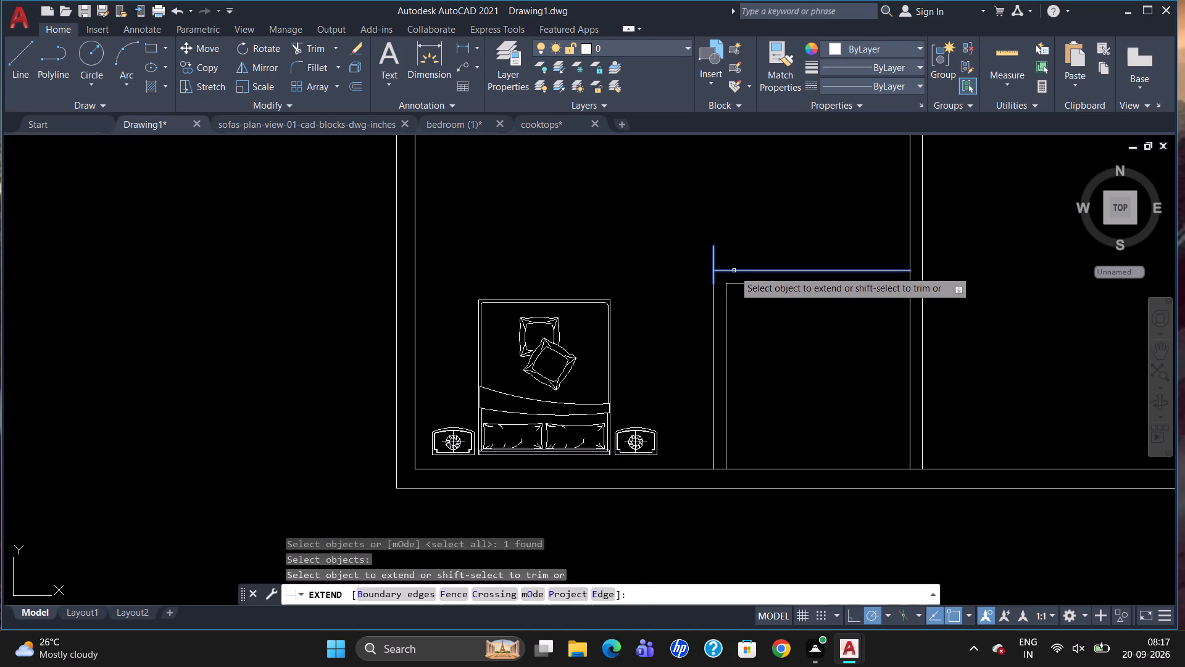
left_click(735, 269)
key("Escape")
type("TR")
key("Return")
key("Return")
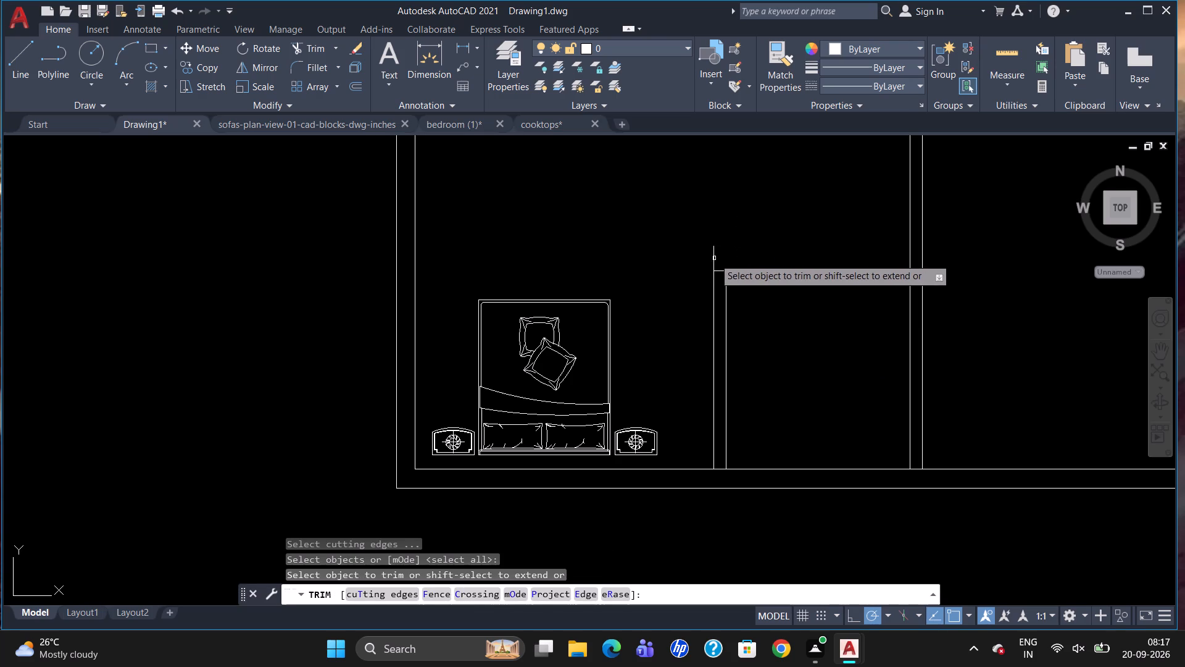
left_click_drag(714, 259, 724, 261)
key("Escape")
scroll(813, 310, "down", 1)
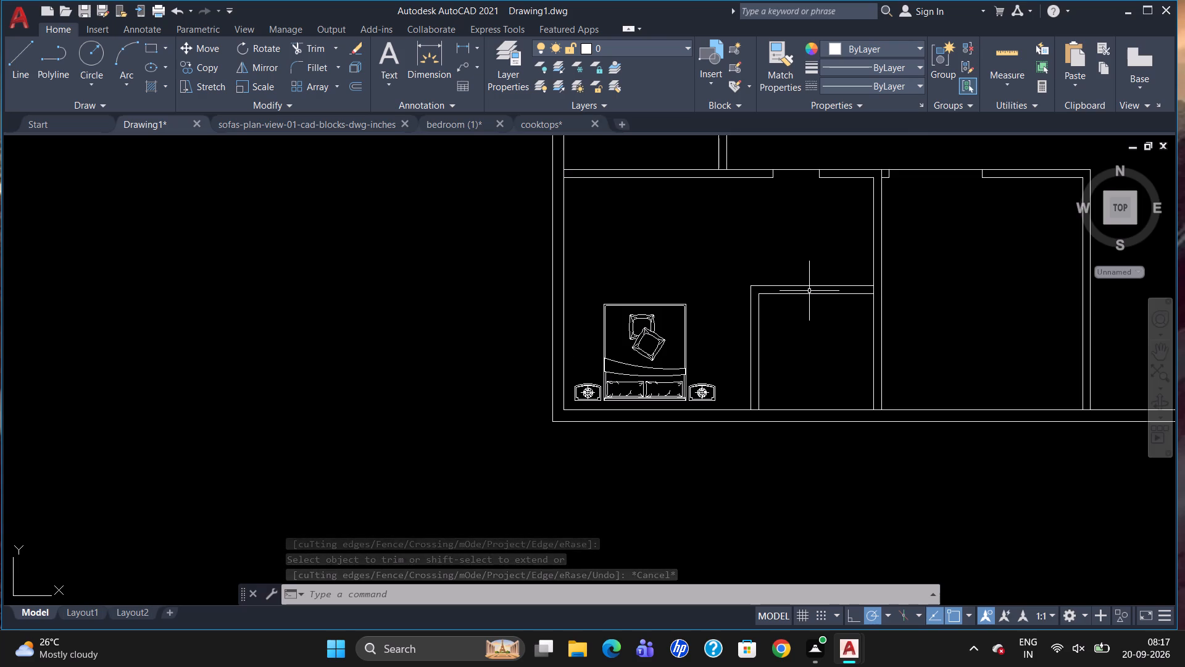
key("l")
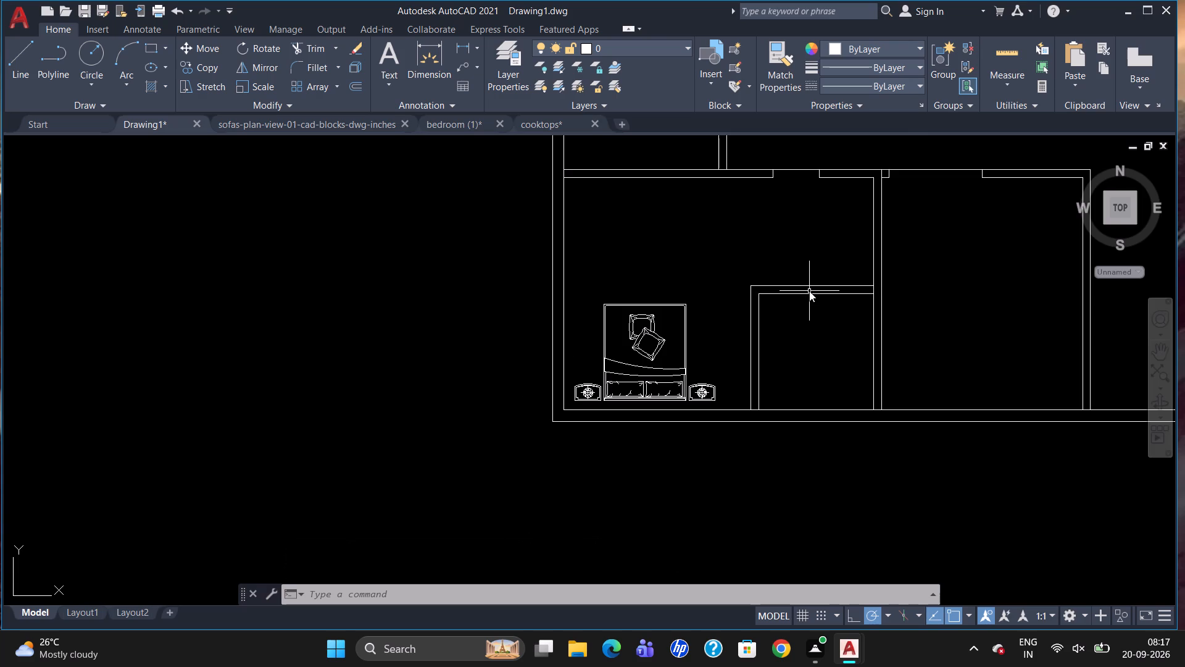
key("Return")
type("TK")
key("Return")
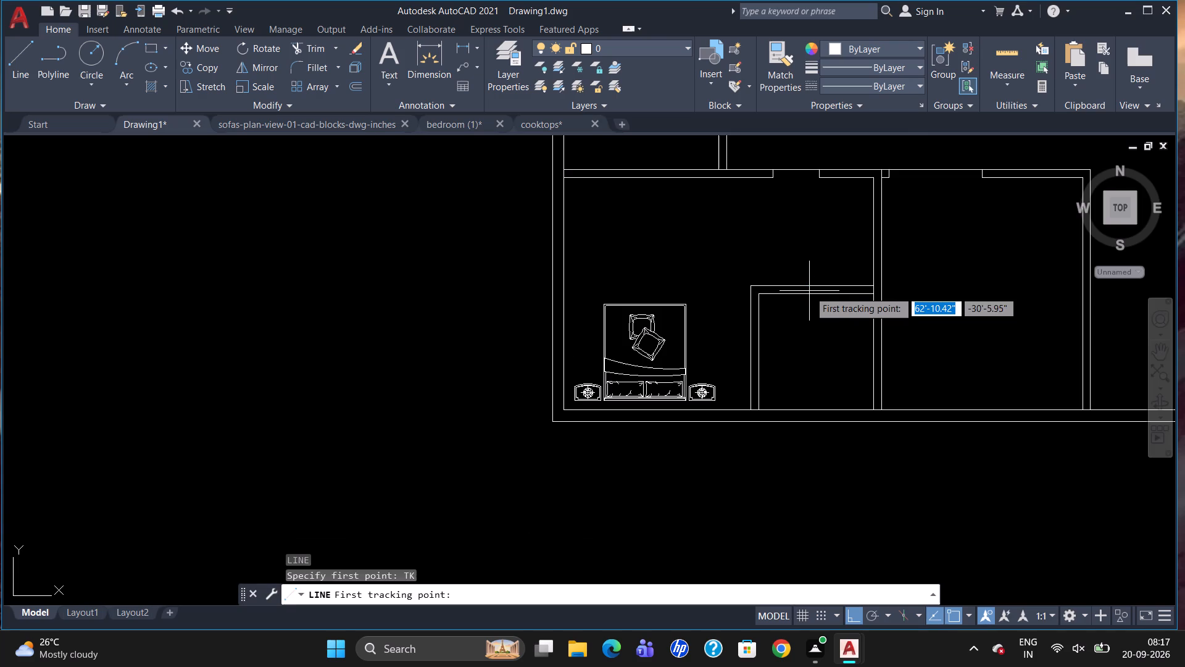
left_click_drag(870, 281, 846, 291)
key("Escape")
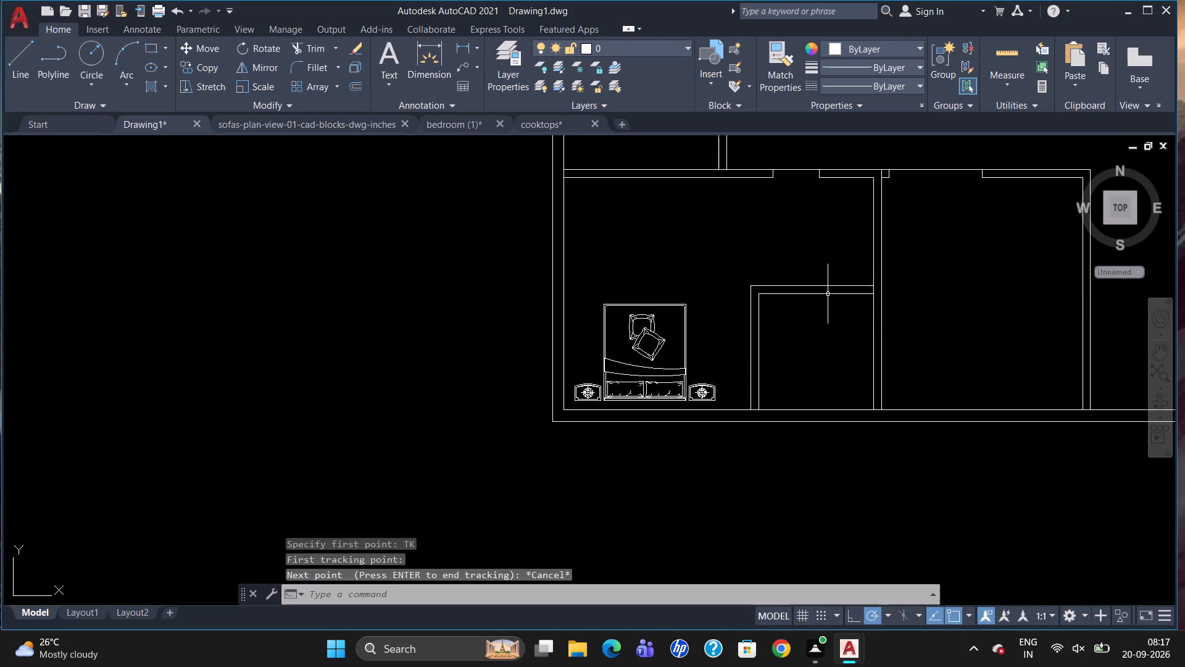
Draw a door jamb line across the small room's north partition, 4" west of the east wall.
key("l")
key("Return")
type("TK")
key("Return")
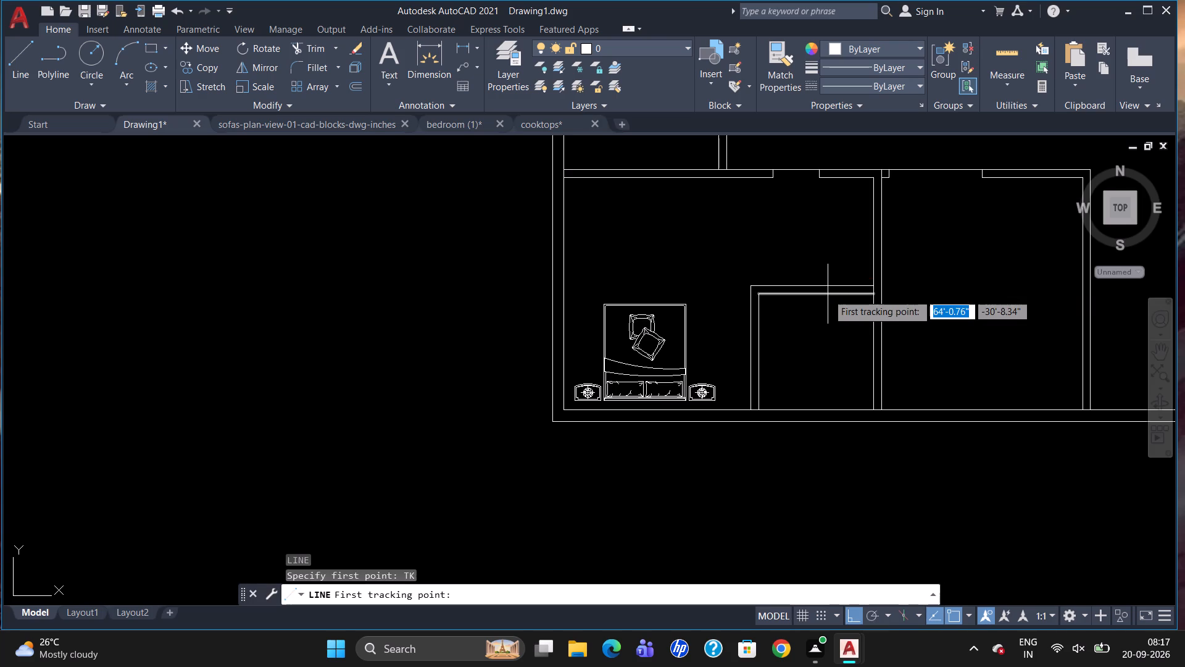
left_click_drag(876, 287, 870, 287)
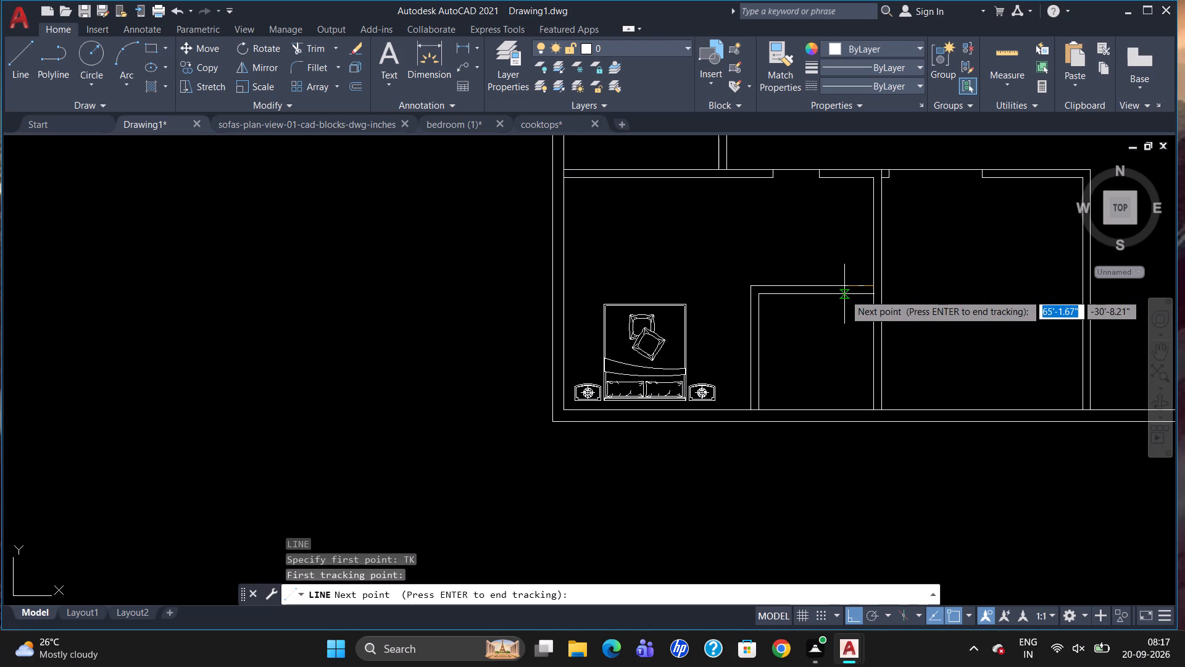
key("4")
key("Return")
key("Return")
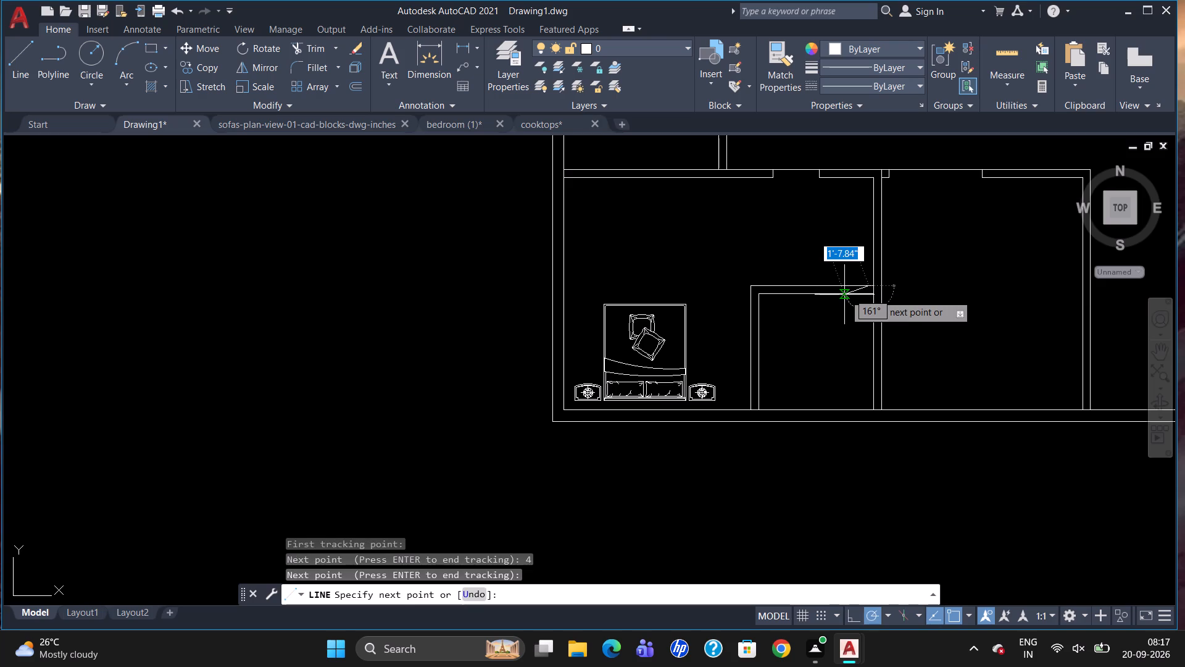
scroll(860, 298, "up", 1)
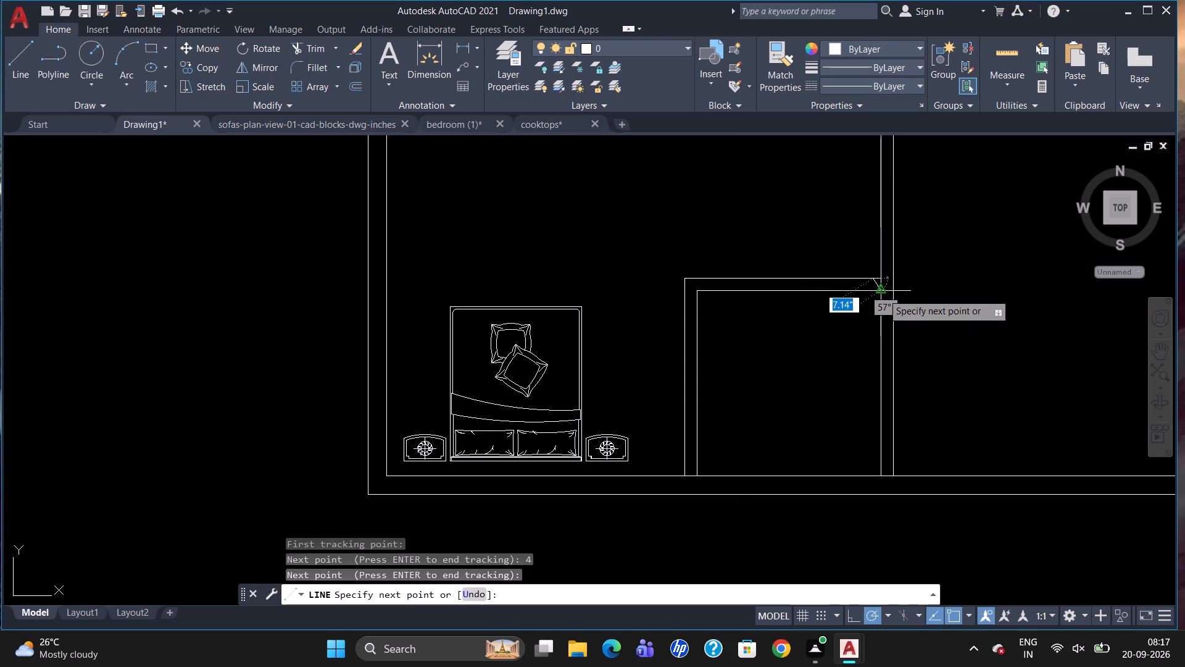
scroll(879, 295, "up", 3)
left_click(852, 272)
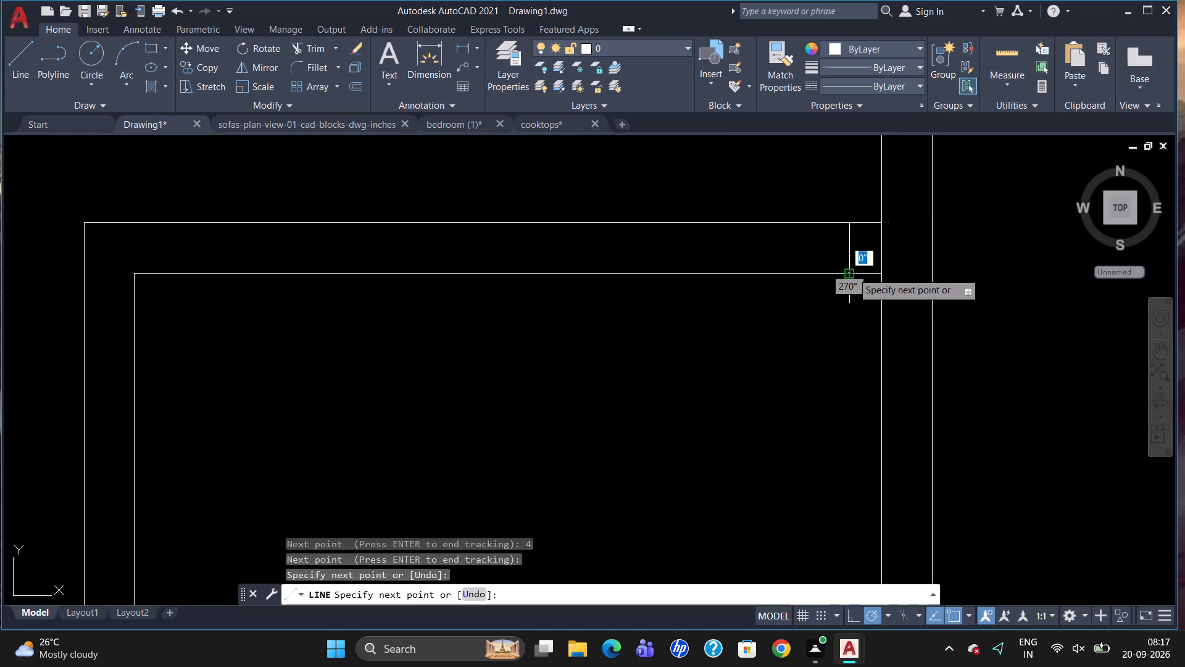
key("Escape")
Offset the jamb line 2'6" west to mark the other side of the door opening.
key("o")
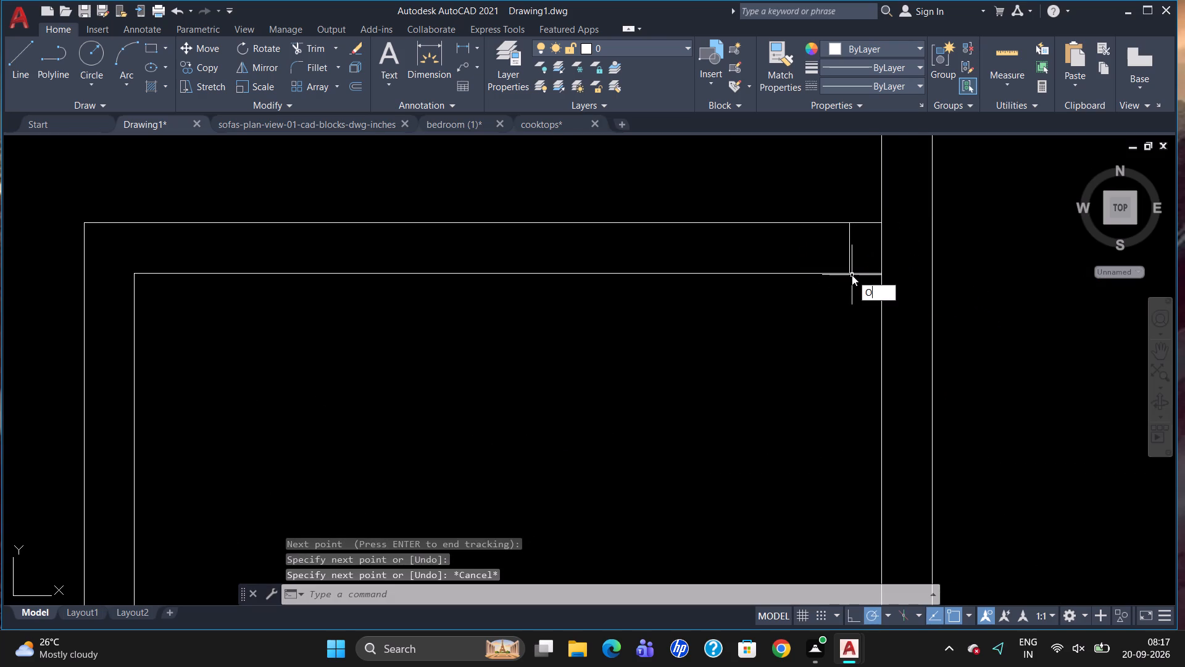
key("Return")
type("2'6\"")
key("Return")
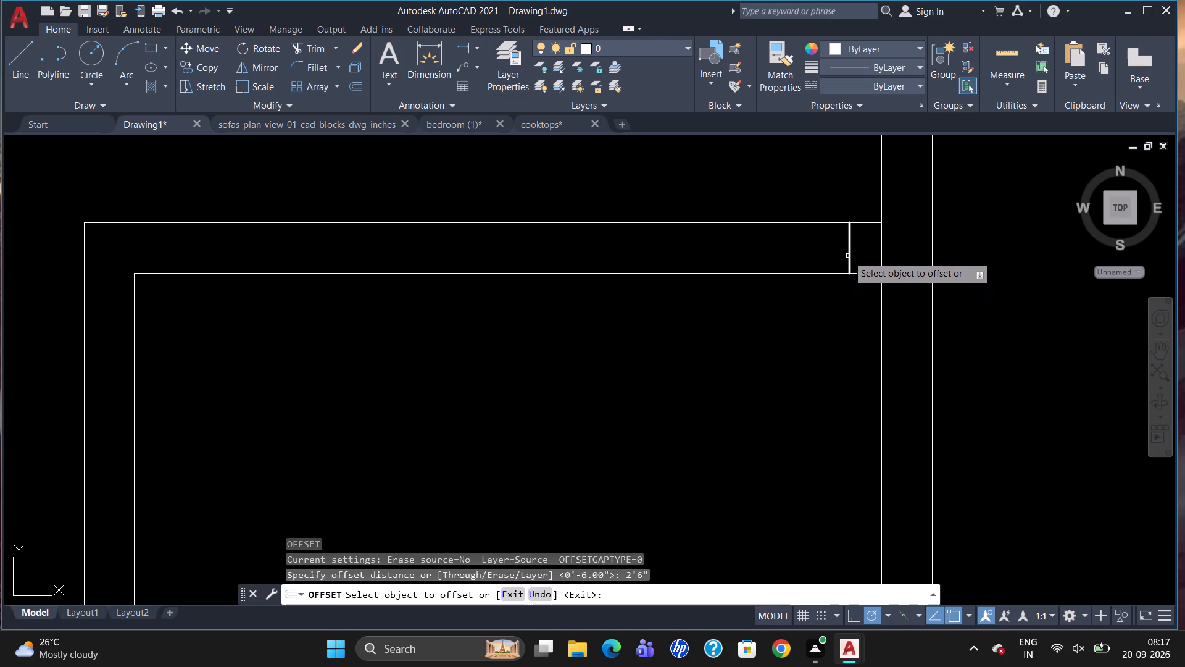
left_click(847, 255)
left_click(695, 317)
key("Escape")
Trim the partition's inner line between the two jambs and the east wall's face line where the partition joins it.
type("TR")
key("Return")
key("Return")
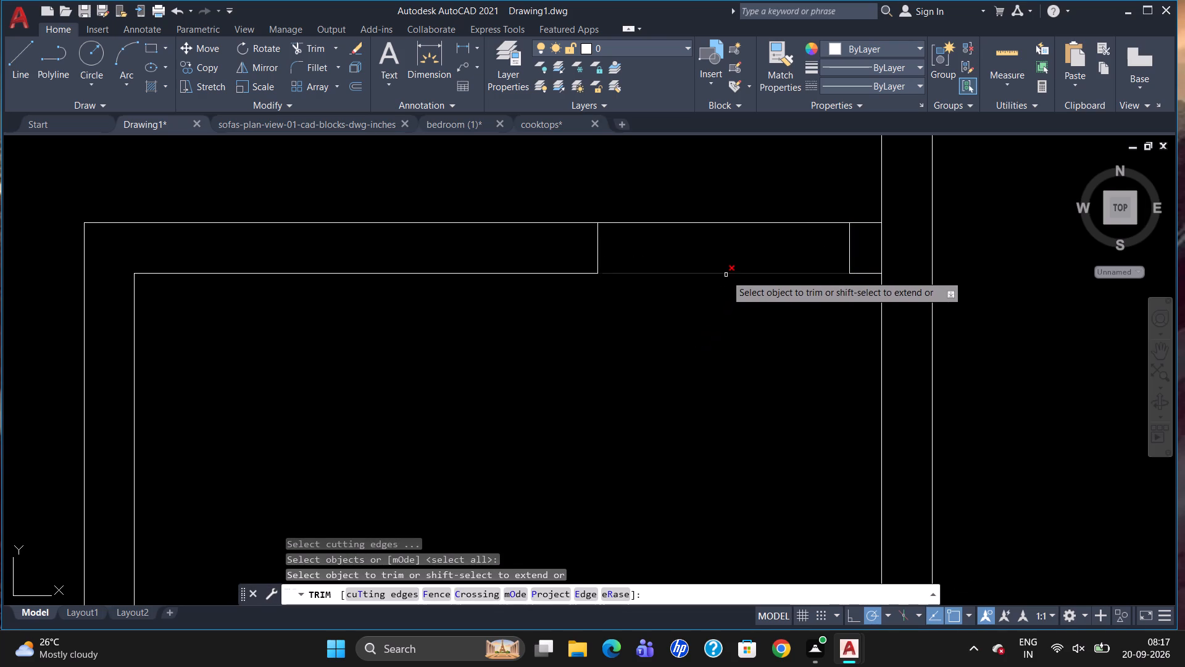
left_click(726, 275)
left_click(881, 243)
scroll(783, 240, "down", 3)
scroll(821, 387, "down", 1)
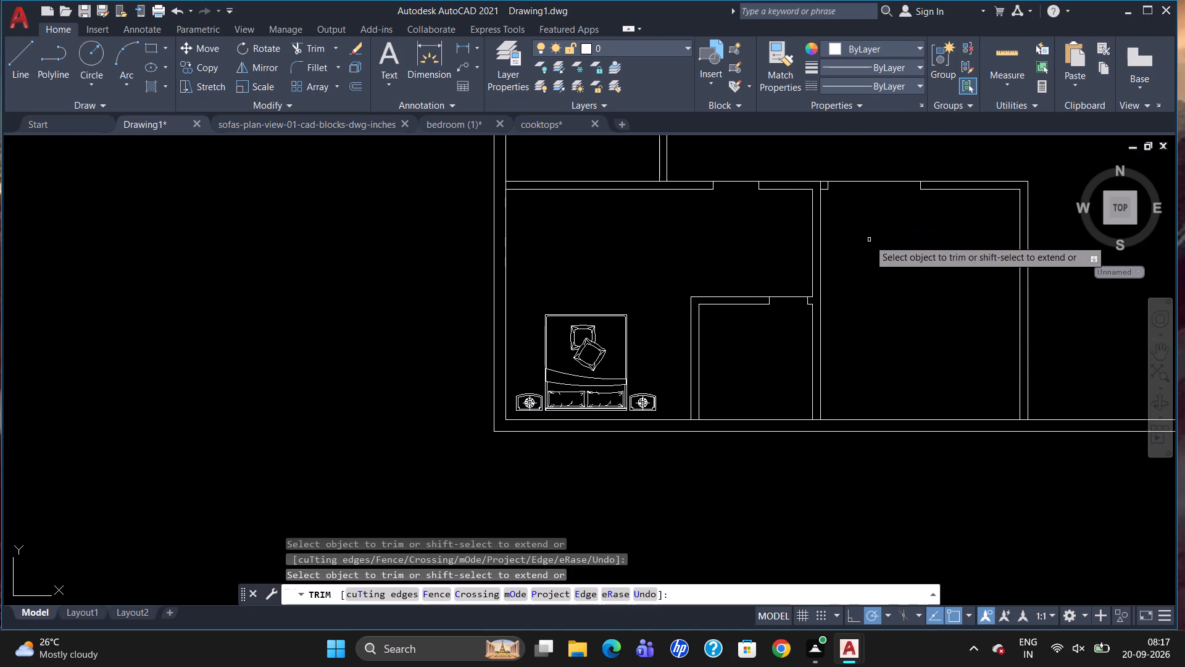
key("Escape")
Draw a wardrobe front line in the southwest bedroom, 2' south of its north wall, from the west wall to below the partition.
scroll(709, 377, "down", 1)
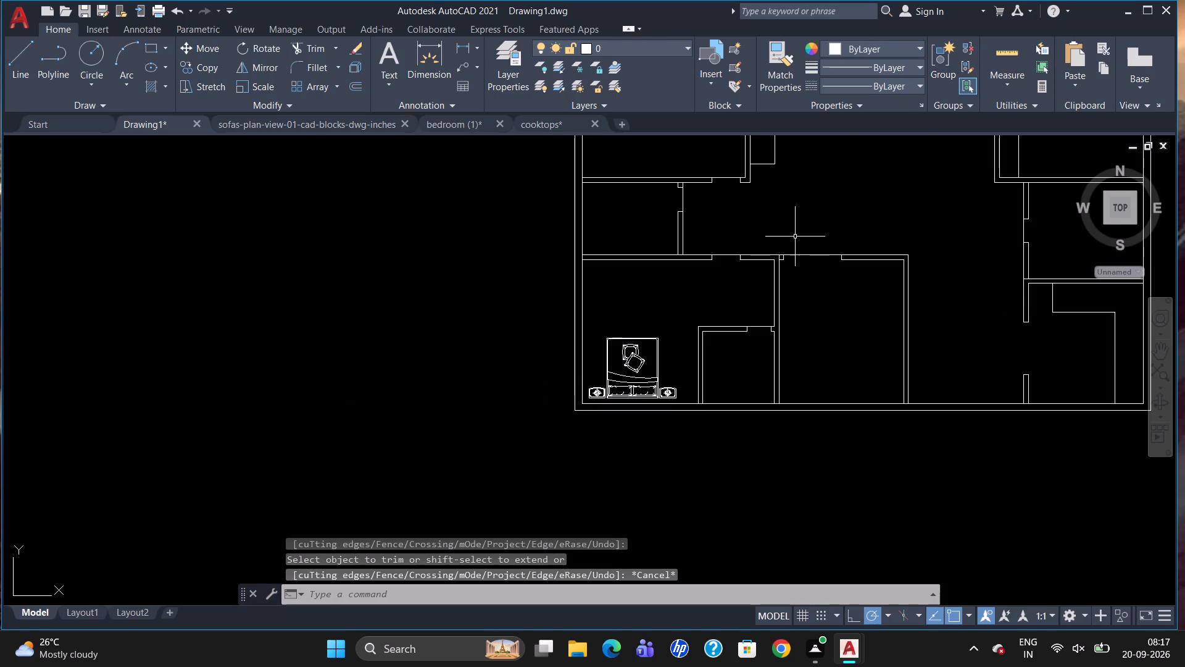
scroll(691, 371, "down", 1)
scroll(688, 262, "up", 1)
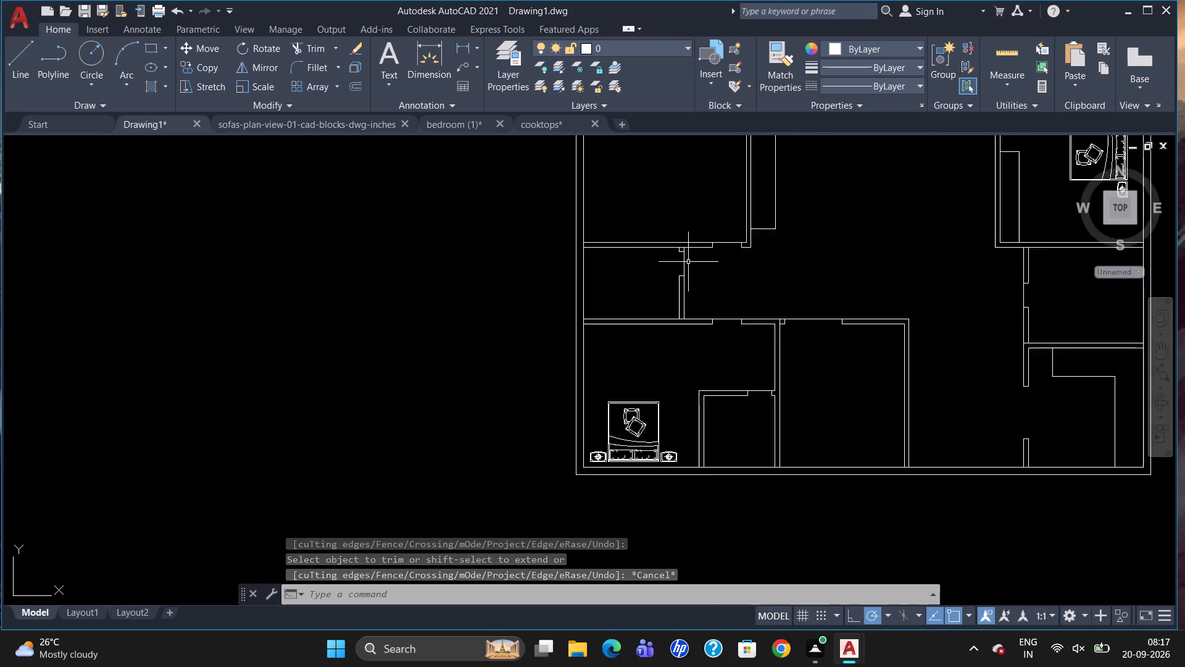
scroll(688, 262, "up", 1)
key("l")
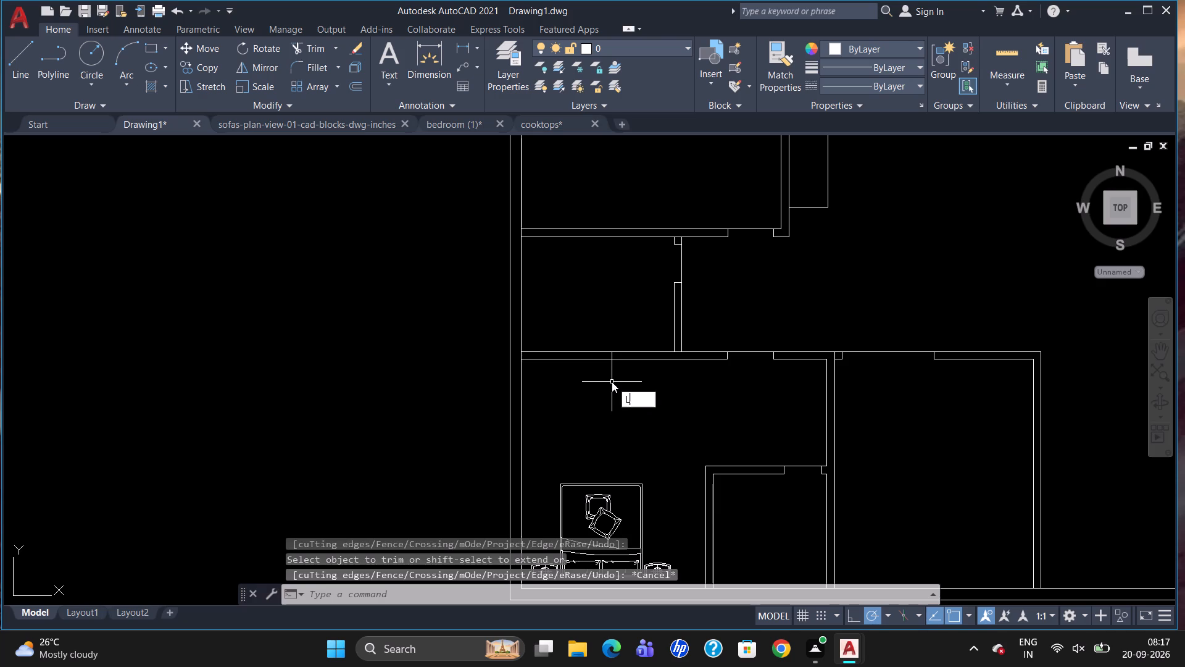
key("Return")
type("TK")
key("Return")
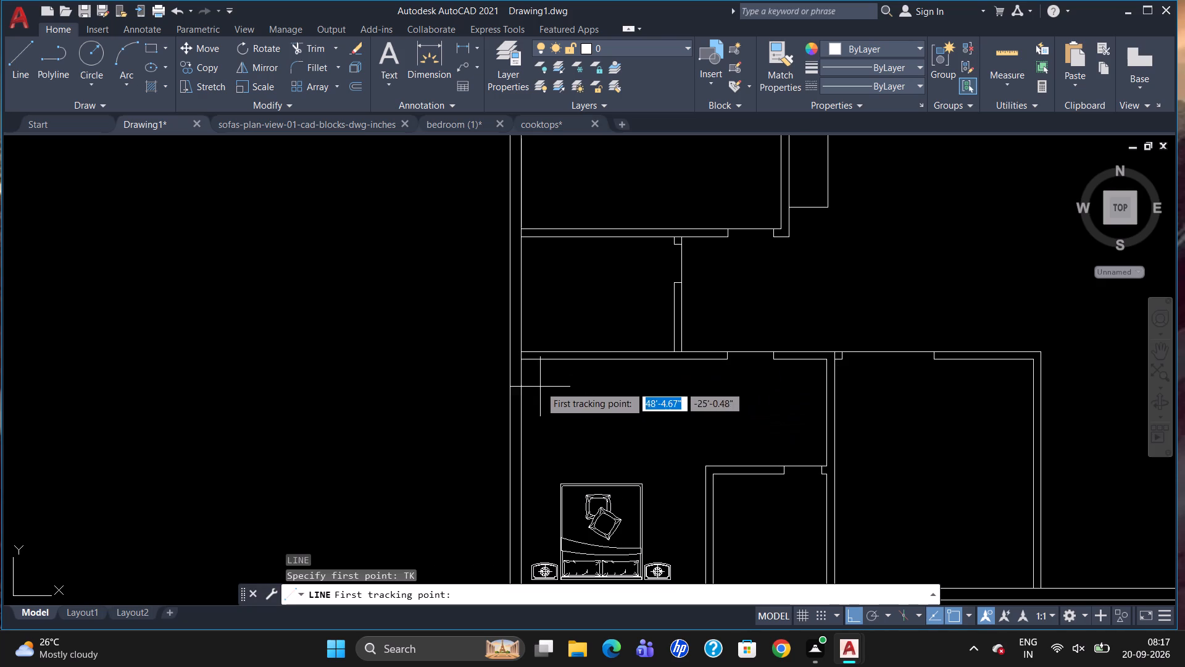
left_click_drag(523, 358, 529, 374)
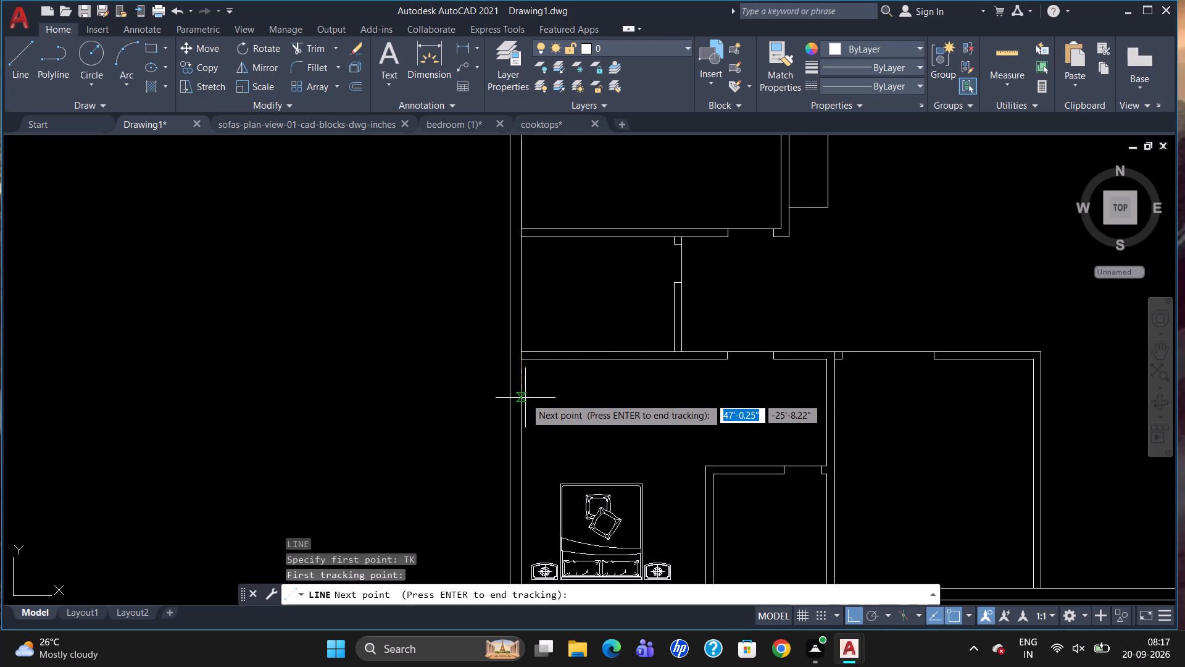
type("2'")
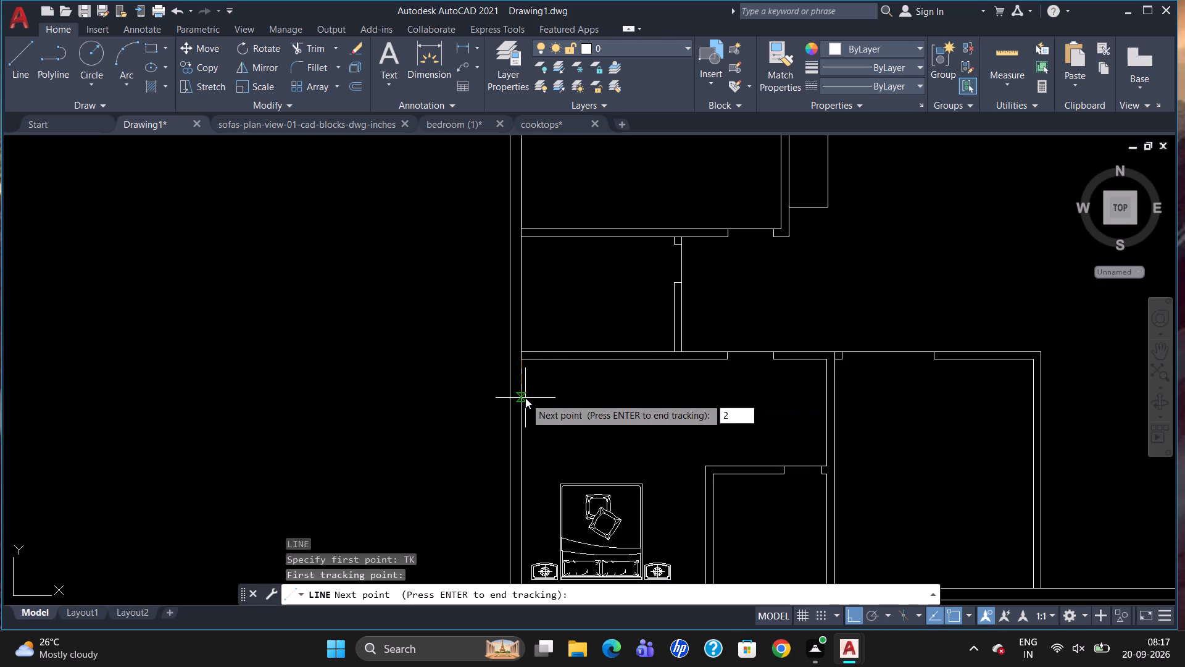
key("Return")
key("Return")
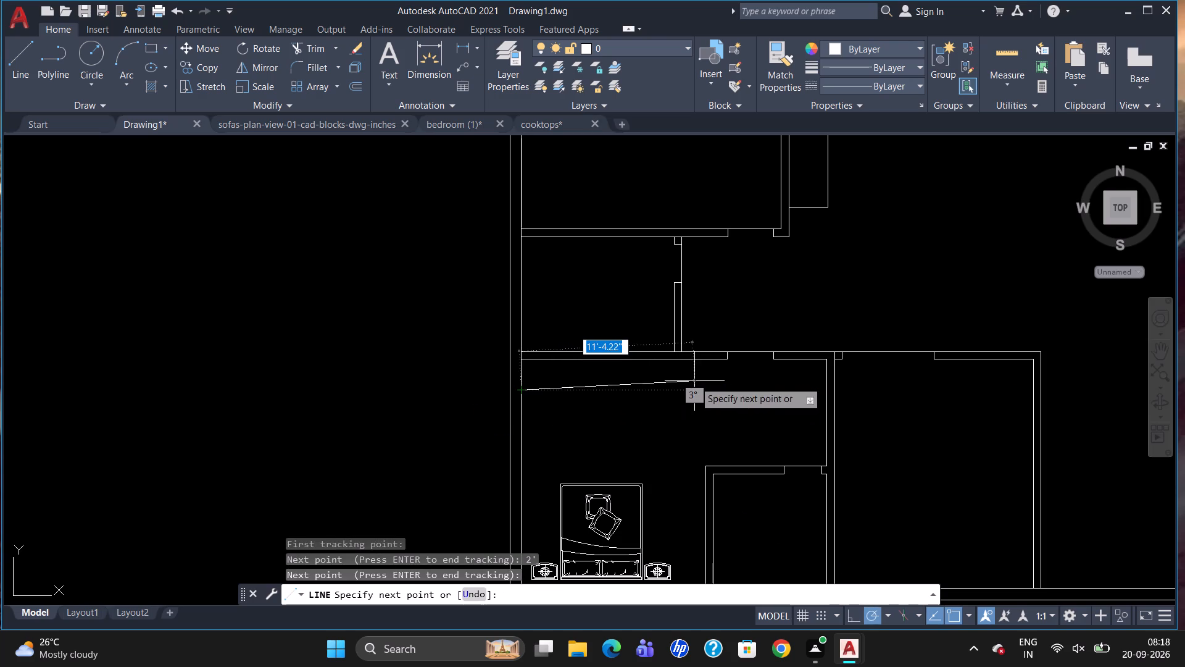
left_click(685, 387)
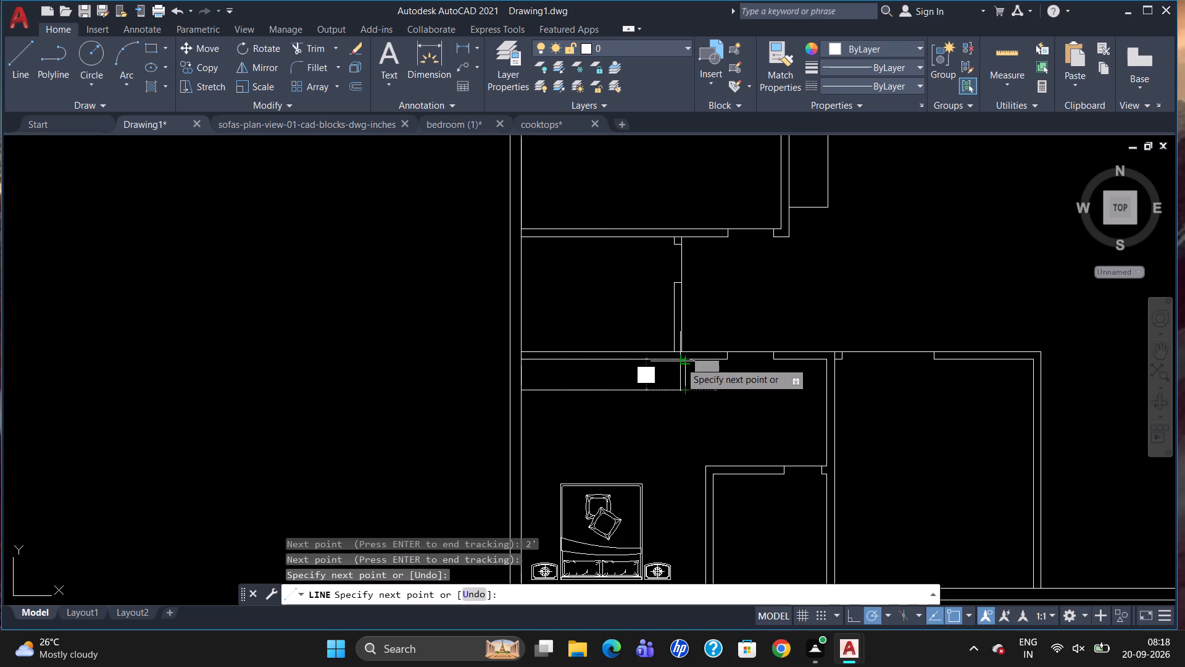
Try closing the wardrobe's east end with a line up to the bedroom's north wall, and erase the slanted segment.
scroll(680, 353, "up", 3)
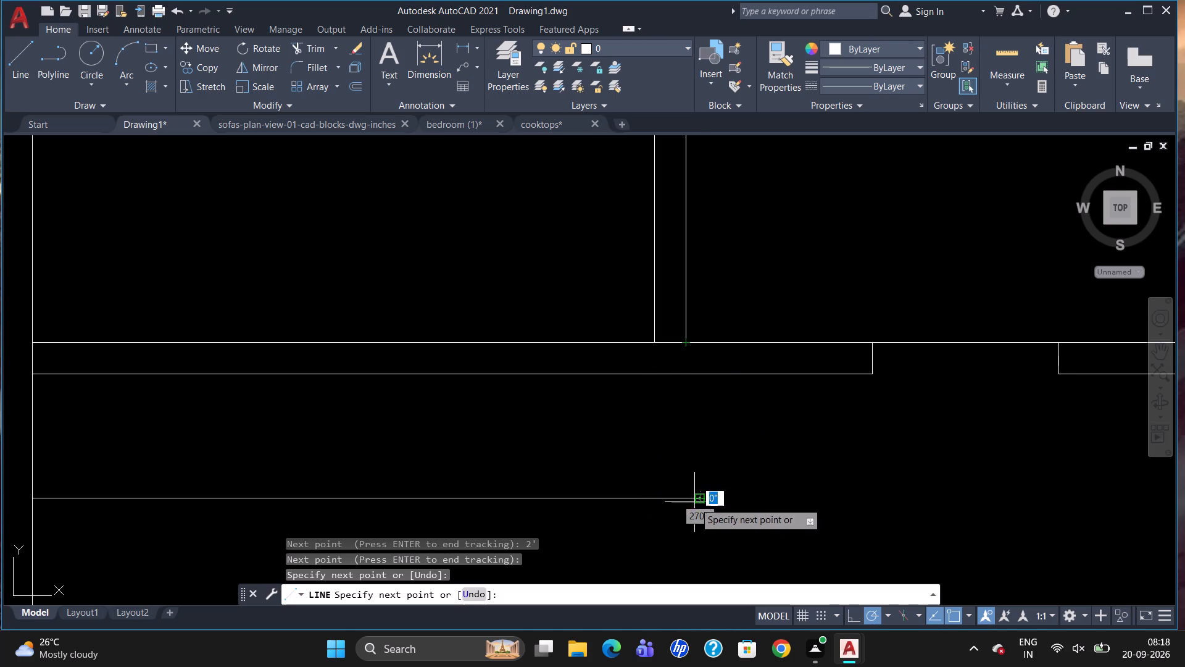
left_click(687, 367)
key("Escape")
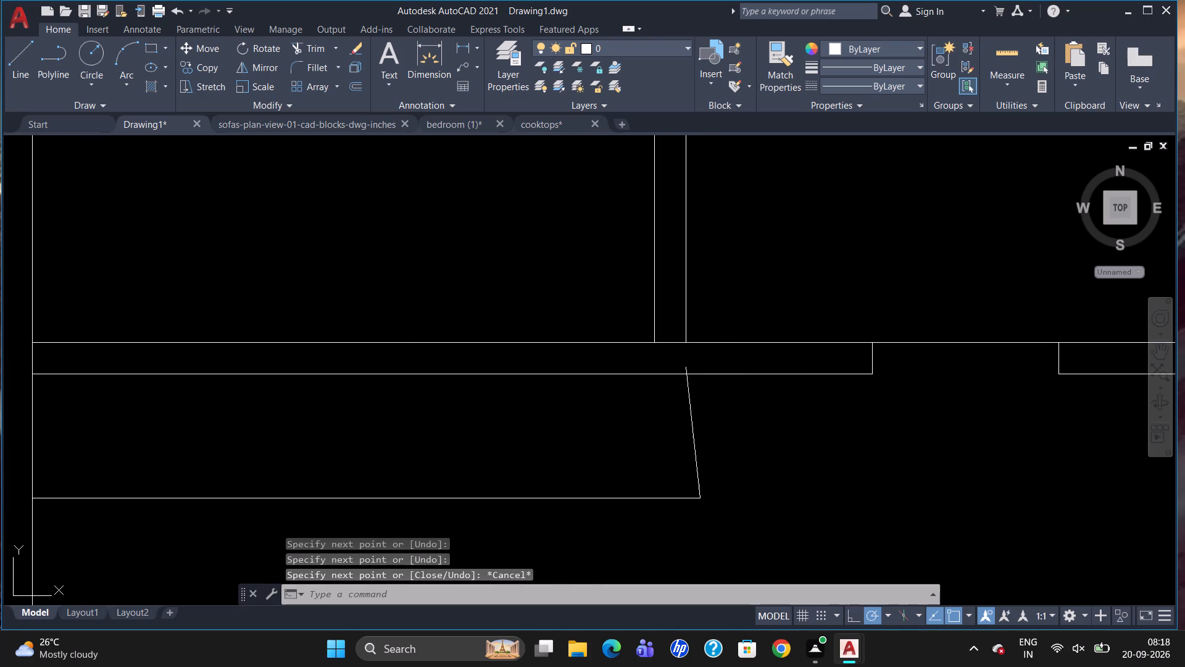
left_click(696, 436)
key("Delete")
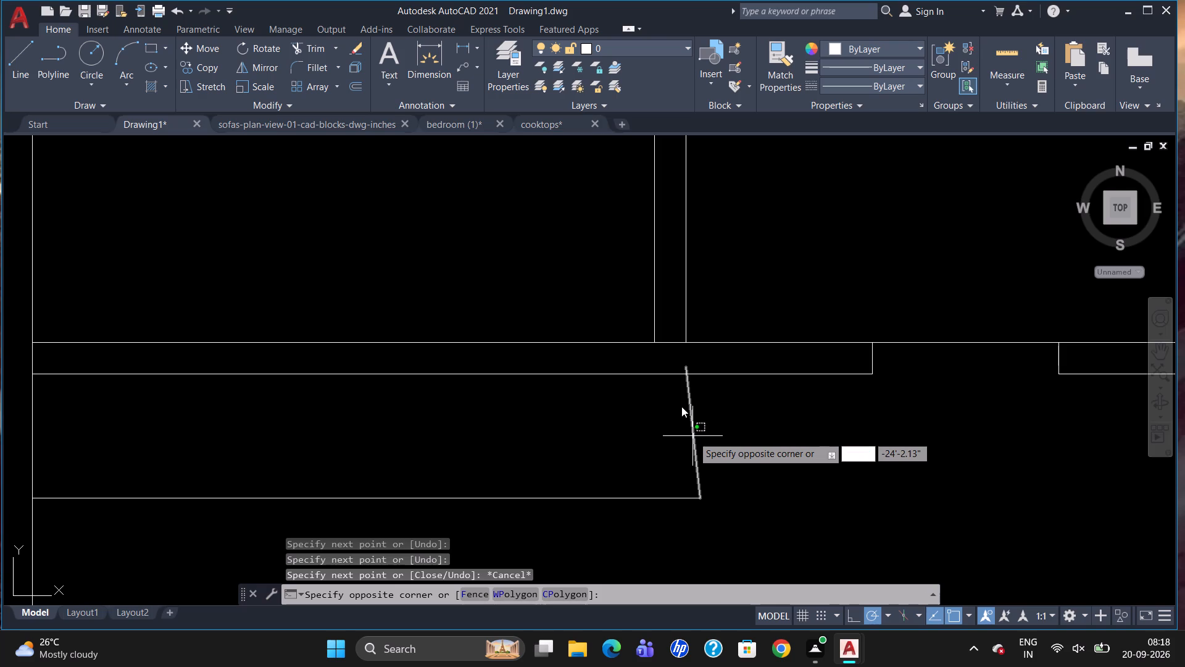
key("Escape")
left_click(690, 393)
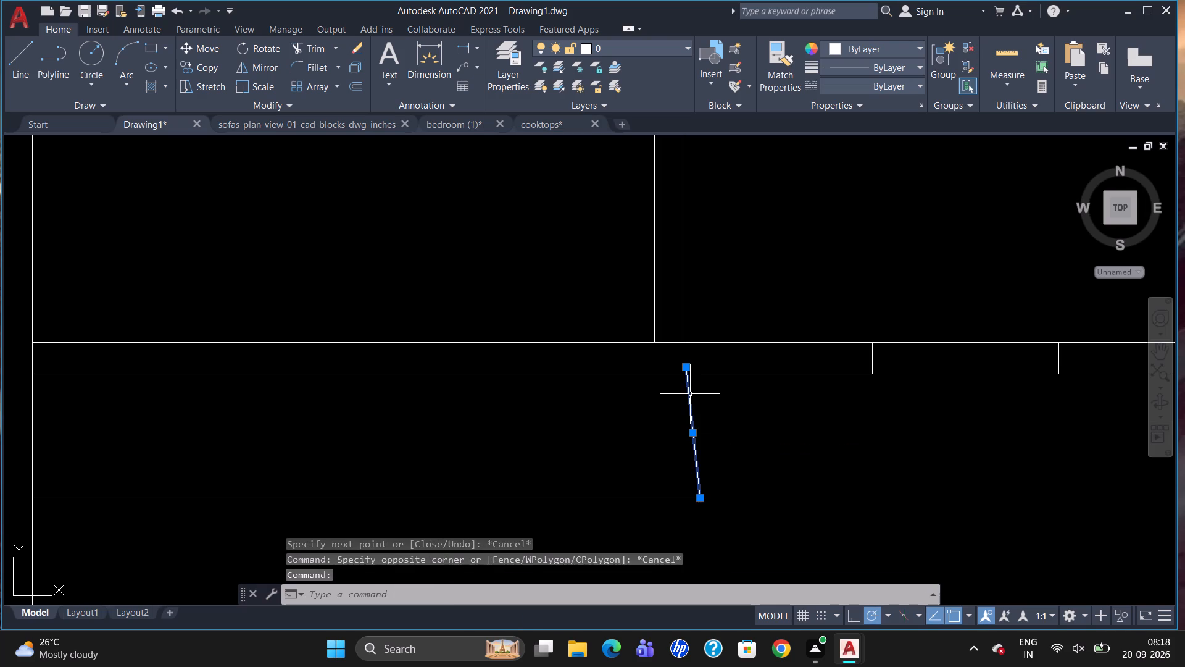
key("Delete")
Draw a vertical line closing the wardrobe's east end, from the bedroom's north wall straight down to the wardrobe front line.
key("l")
key("Return")
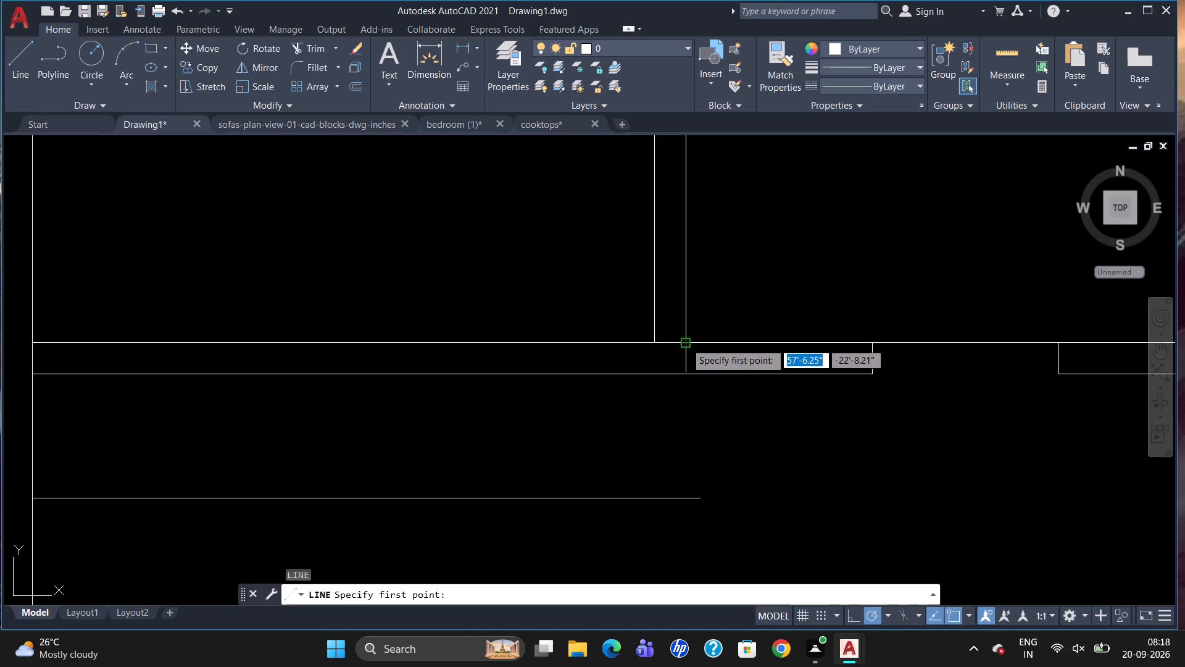
left_click_drag(684, 372, 684, 380)
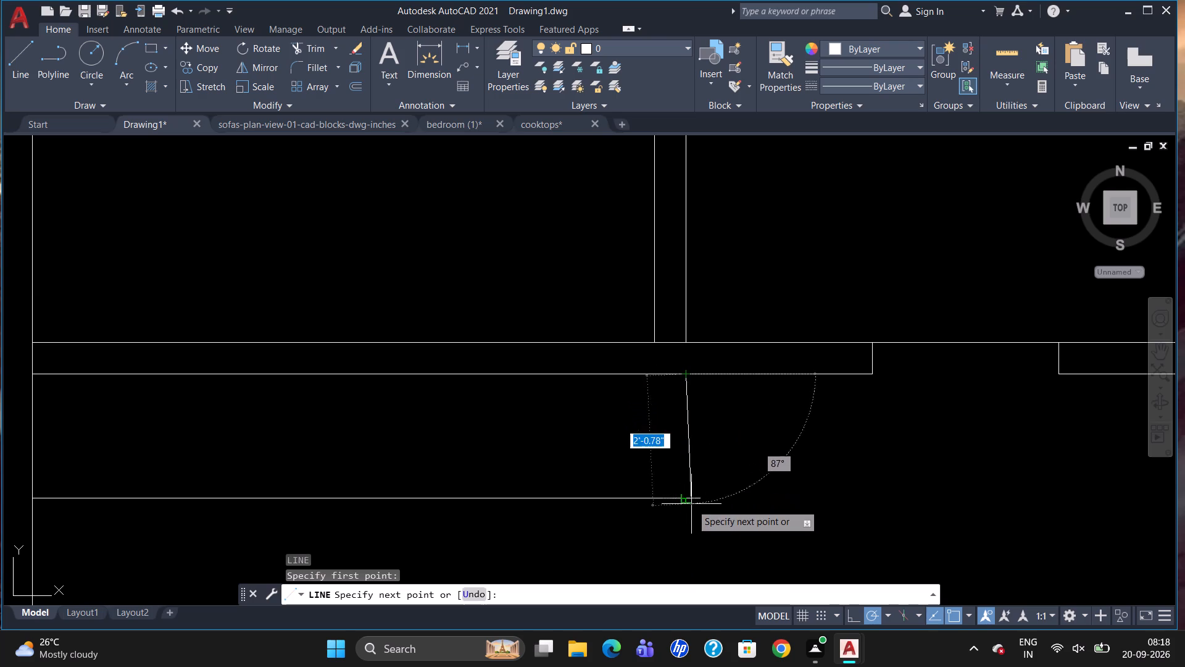
left_click(685, 497)
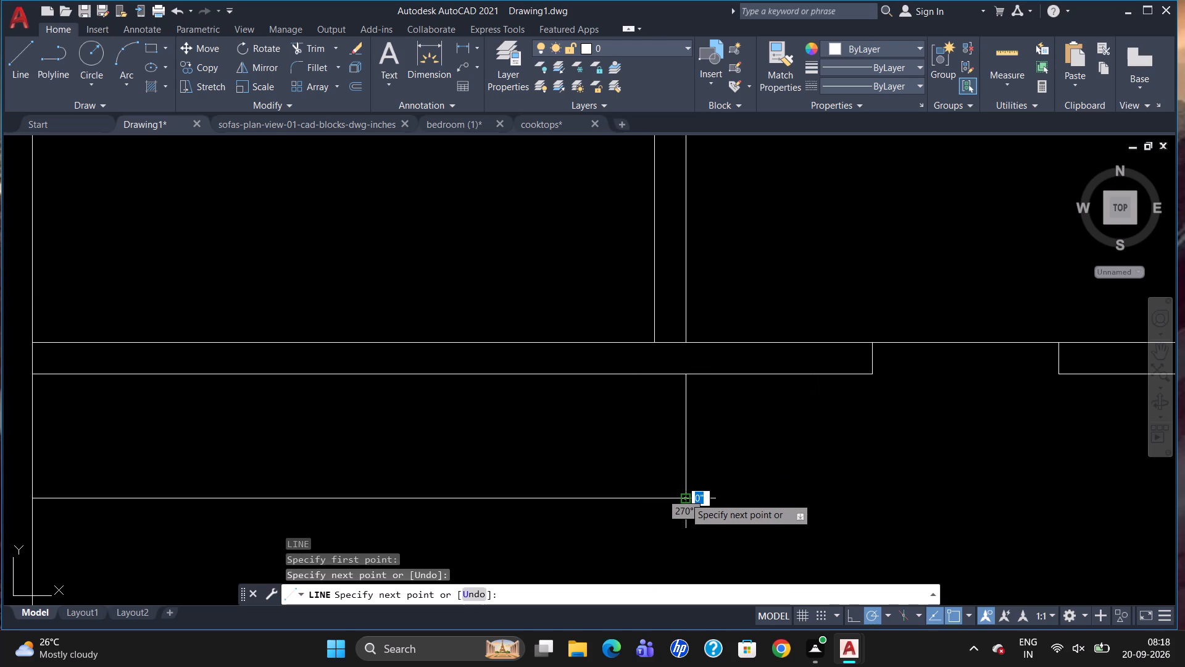
key("Escape")
Trim the wardrobe front line's short overhang past the vertical end line.
scroll(758, 402, "down", 1)
key("t")
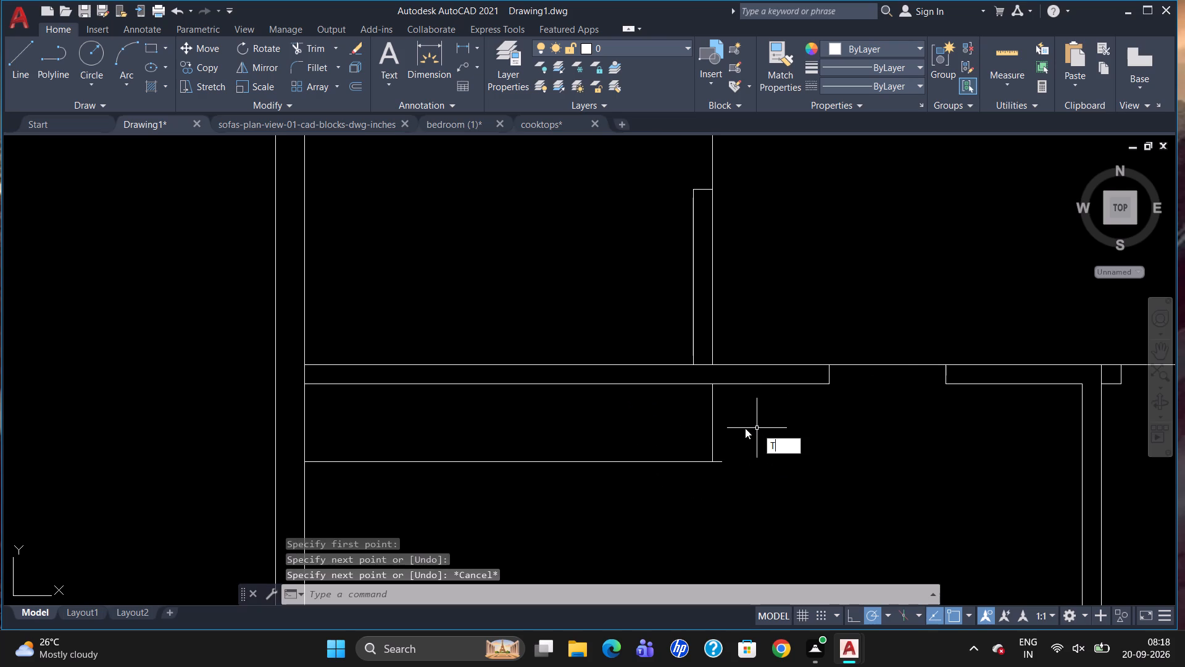
key("r")
key("Return")
key("Return")
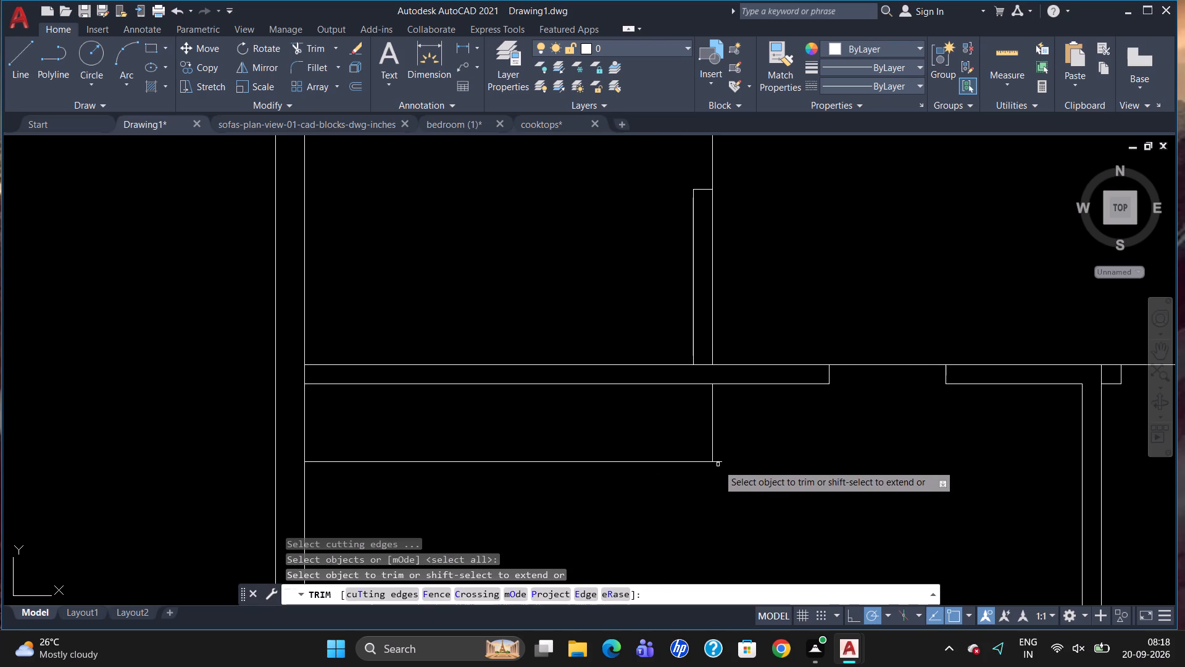
left_click(718, 460)
key("Escape")
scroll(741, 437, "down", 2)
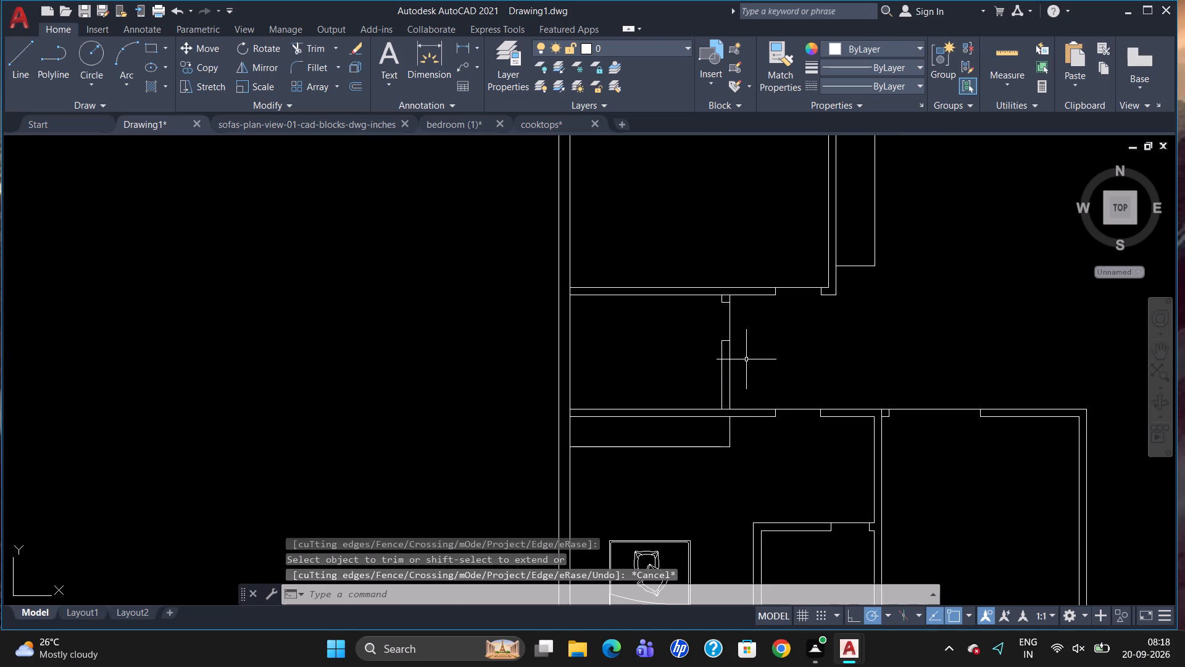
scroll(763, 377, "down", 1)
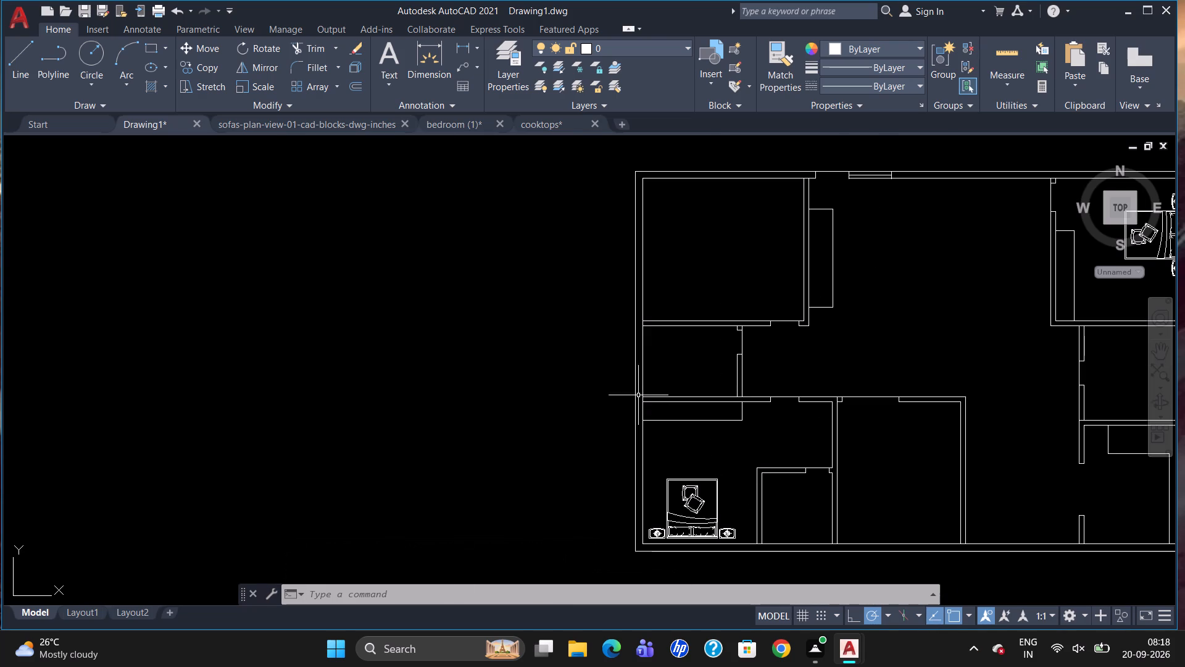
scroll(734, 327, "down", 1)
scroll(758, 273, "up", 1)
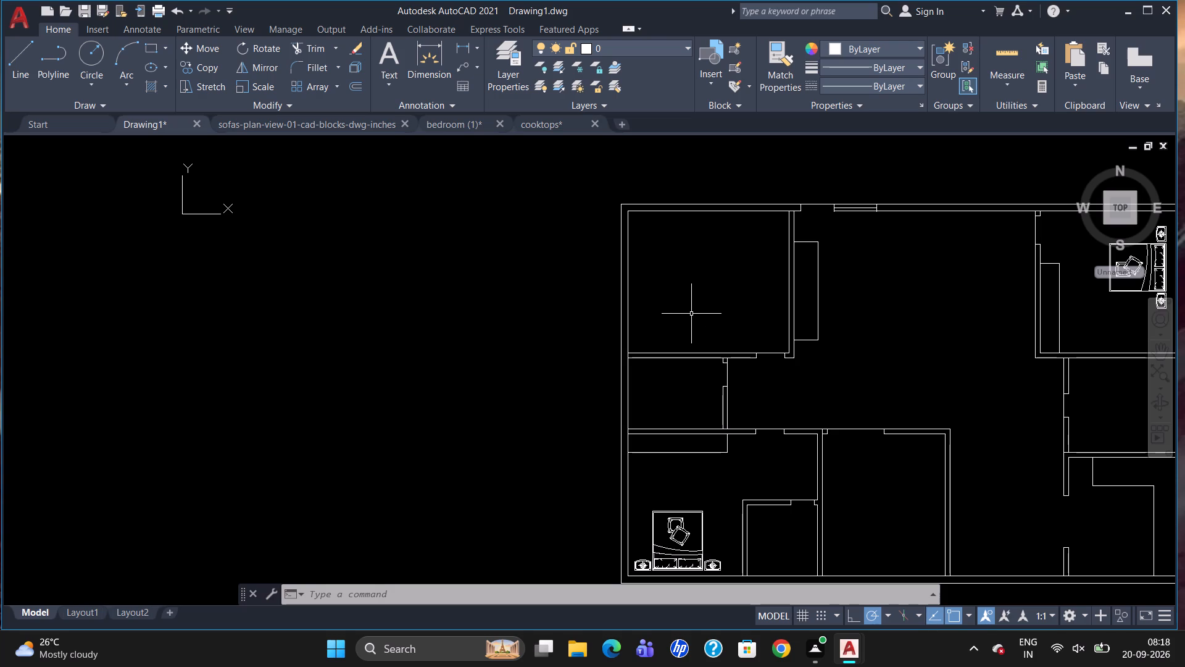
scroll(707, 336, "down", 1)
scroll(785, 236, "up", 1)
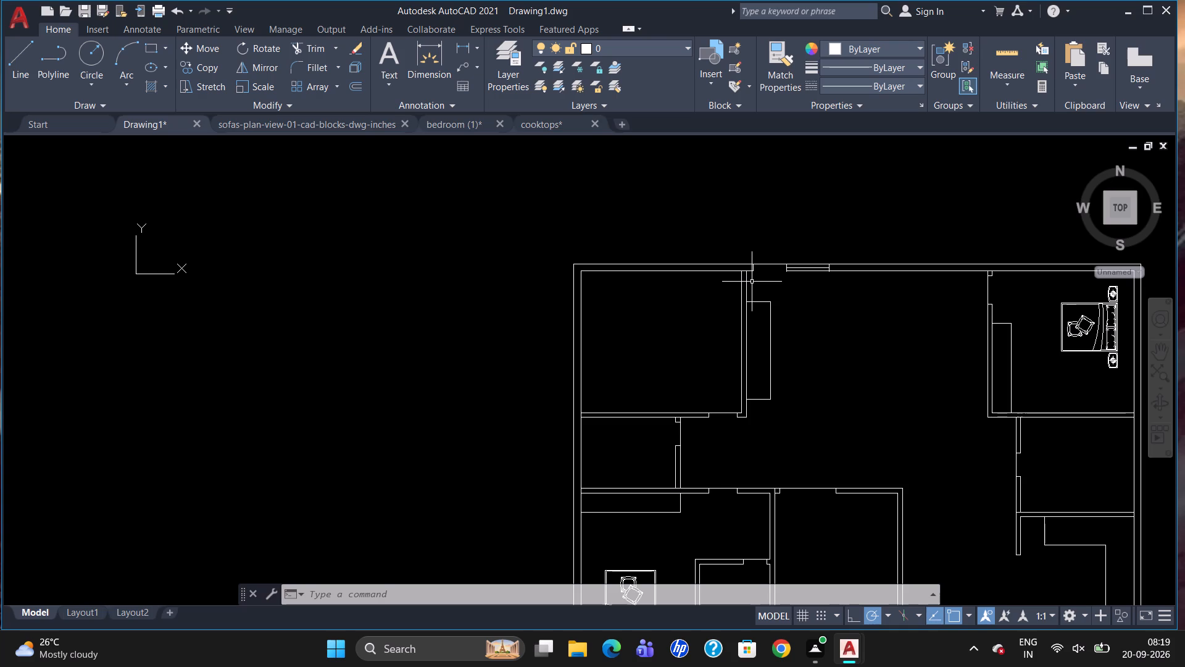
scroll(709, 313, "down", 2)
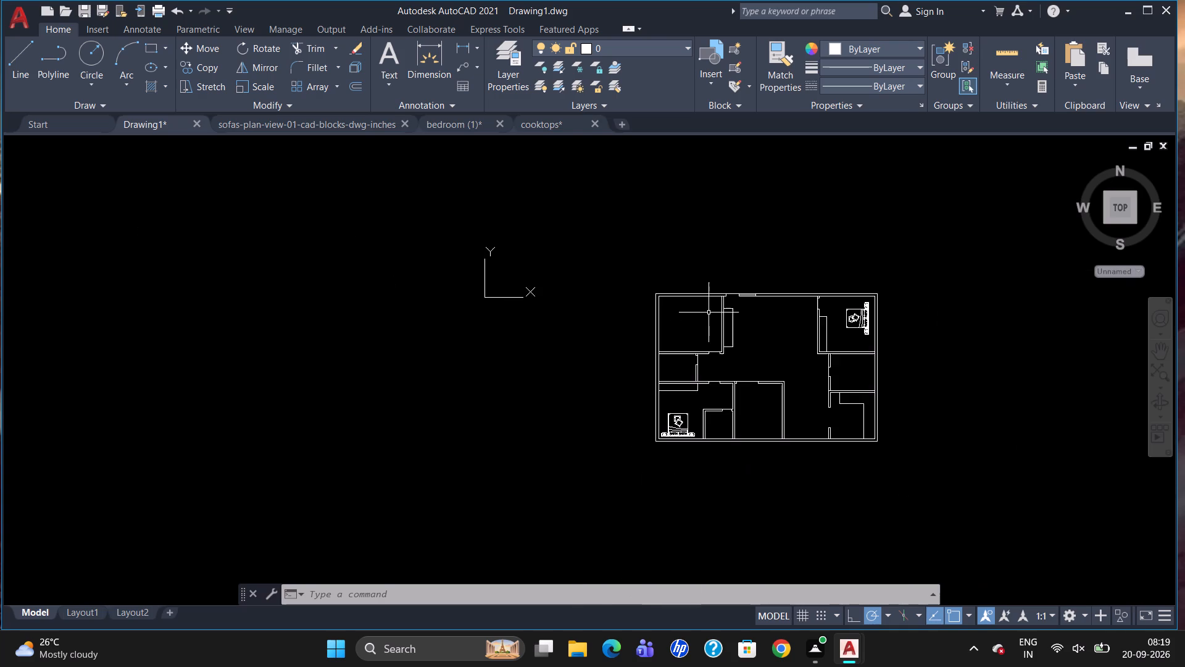
Copy the southwest bedroom's bed with side tables into the northwest room, headboard just north of that room's south wall.
scroll(725, 418, "up", 2)
left_click(610, 411)
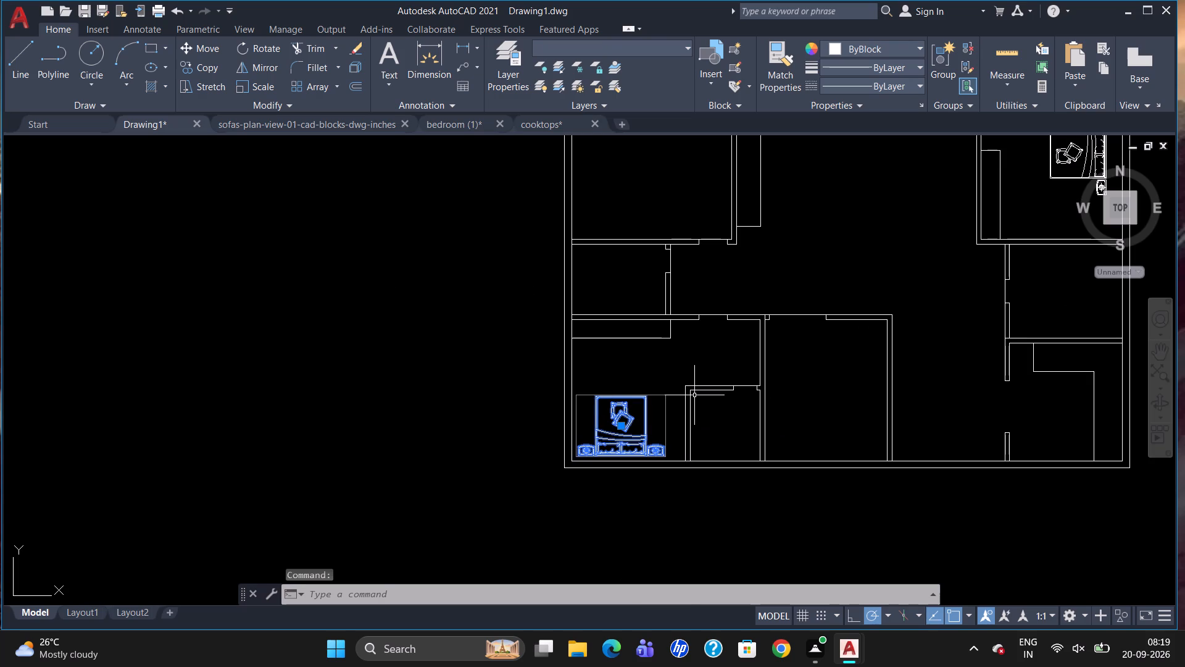
type("CO")
key("Return")
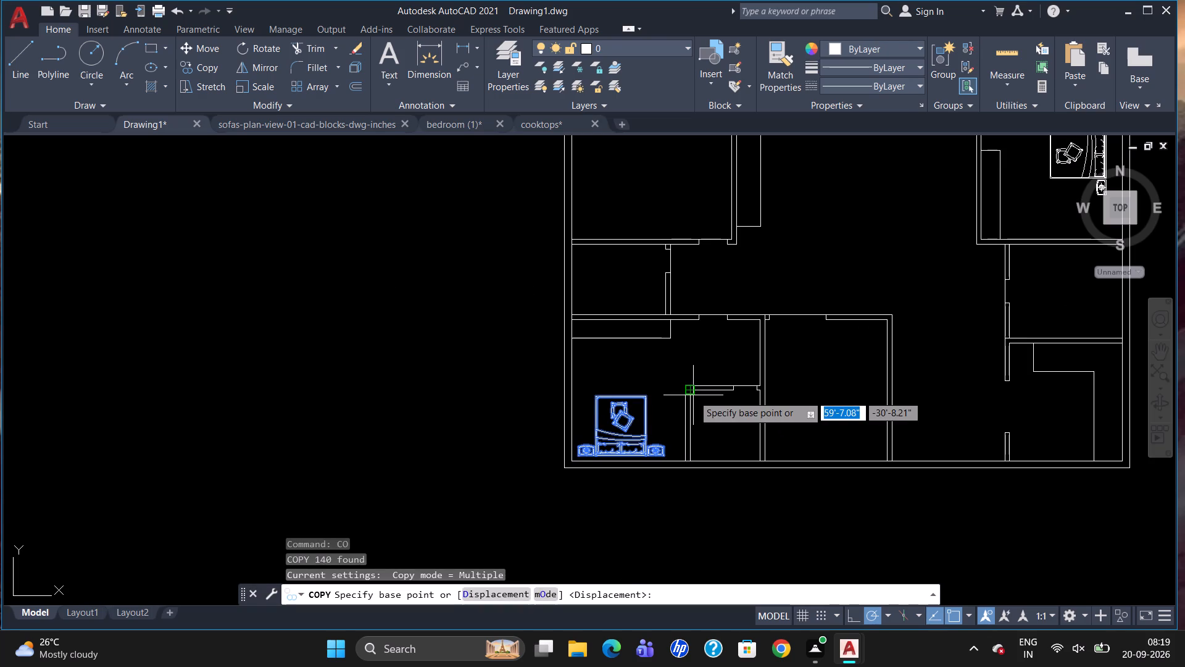
left_click_drag(662, 445, 657, 427)
scroll(648, 349, "down", 2)
scroll(652, 257, "up", 2)
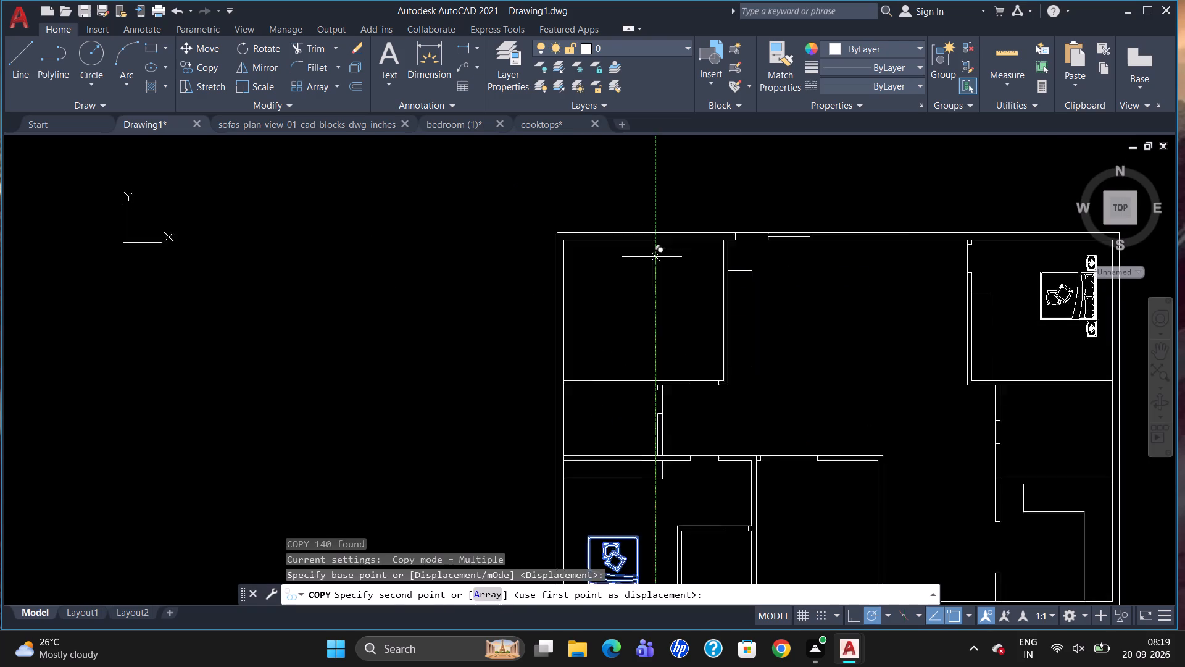
scroll(652, 258, "up", 1)
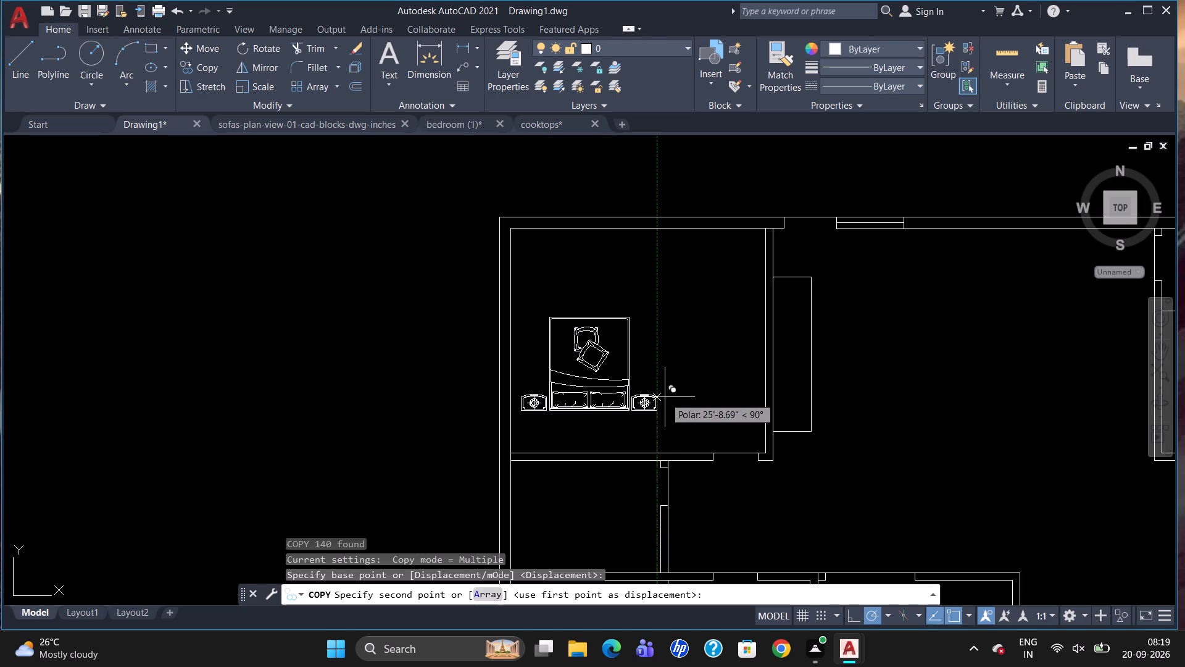
scroll(673, 395, "up", 2)
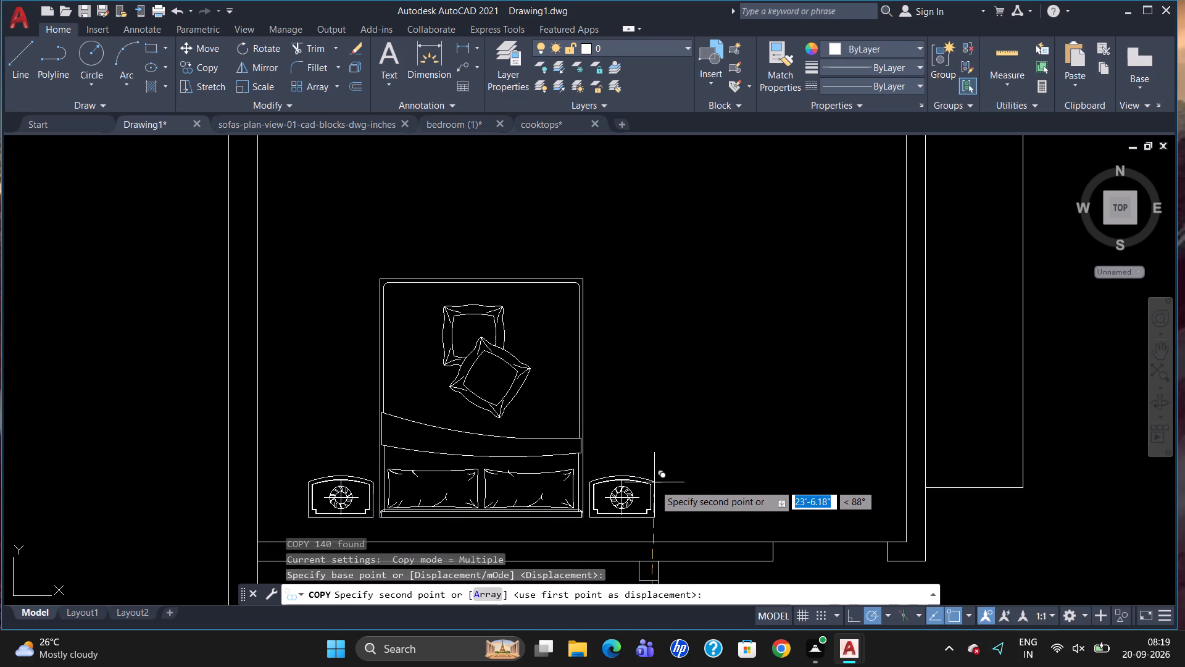
left_click(652, 487)
scroll(765, 392, "down", 1)
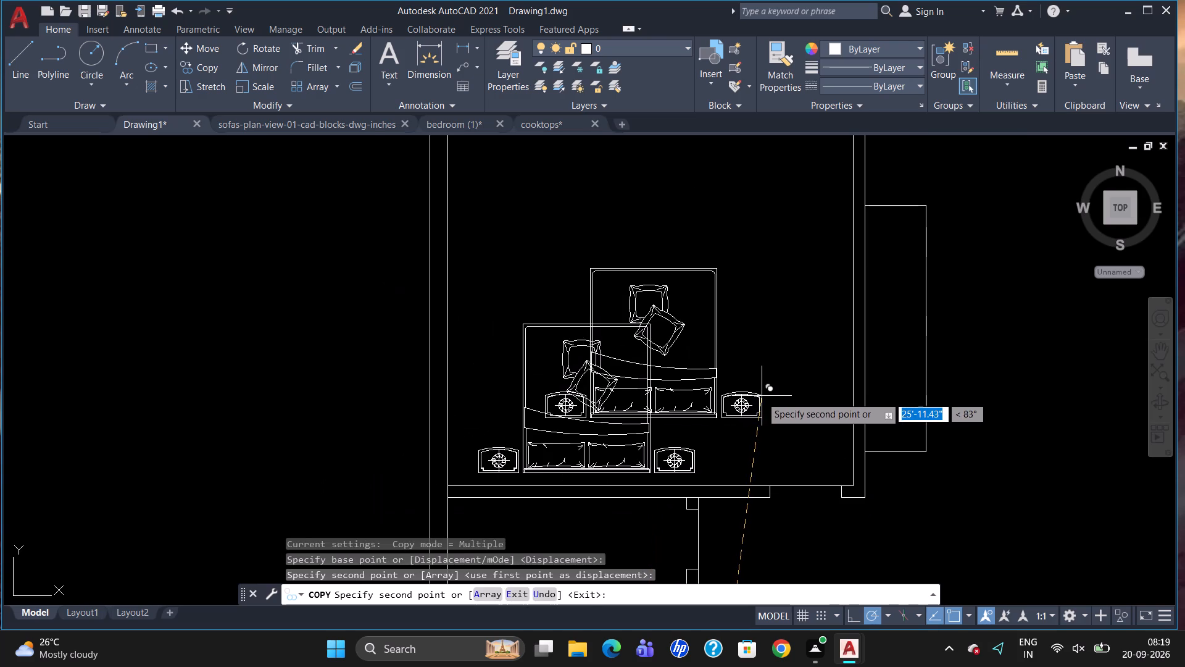
key("Escape")
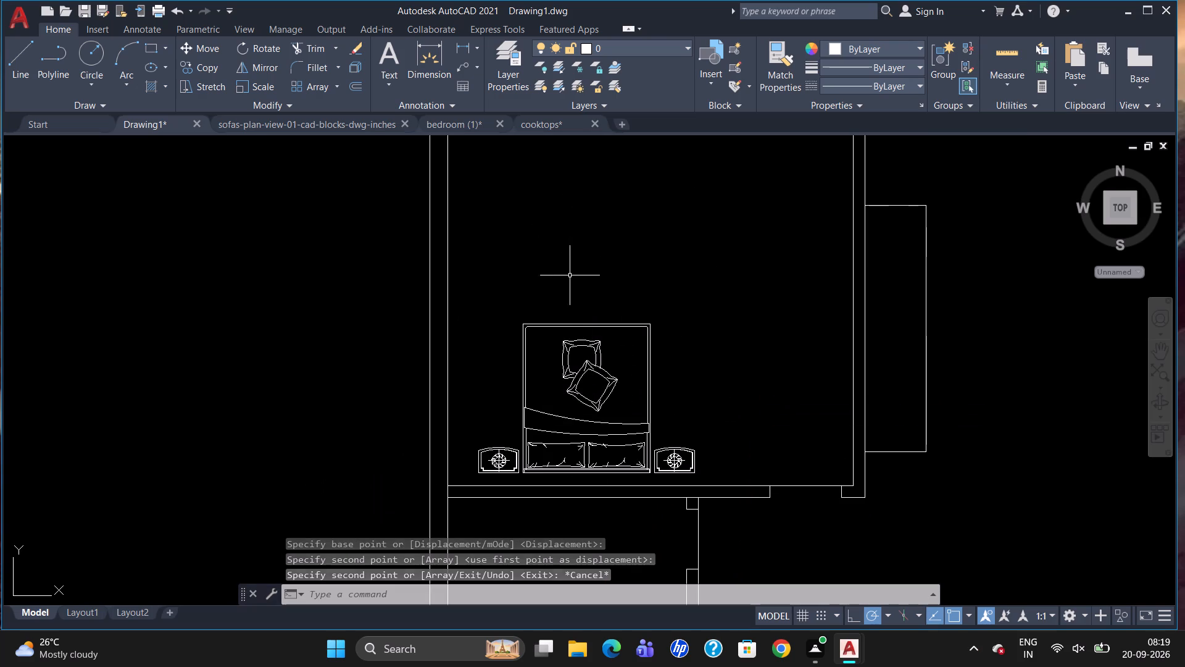
Draw a small room's outline in the northwest bedroom, starting 6' west of its inner northeast corner, 5' south, then east to the wall.
scroll(578, 343, "down", 1)
scroll(591, 180, "up", 1)
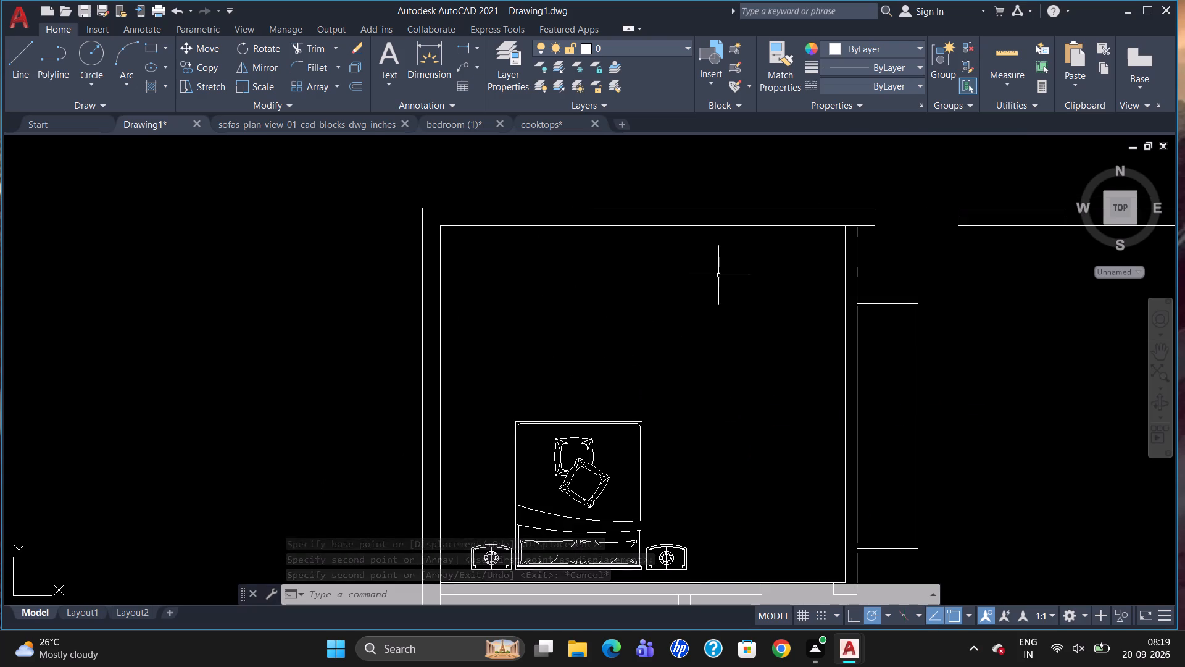
scroll(710, 233, "down", 1)
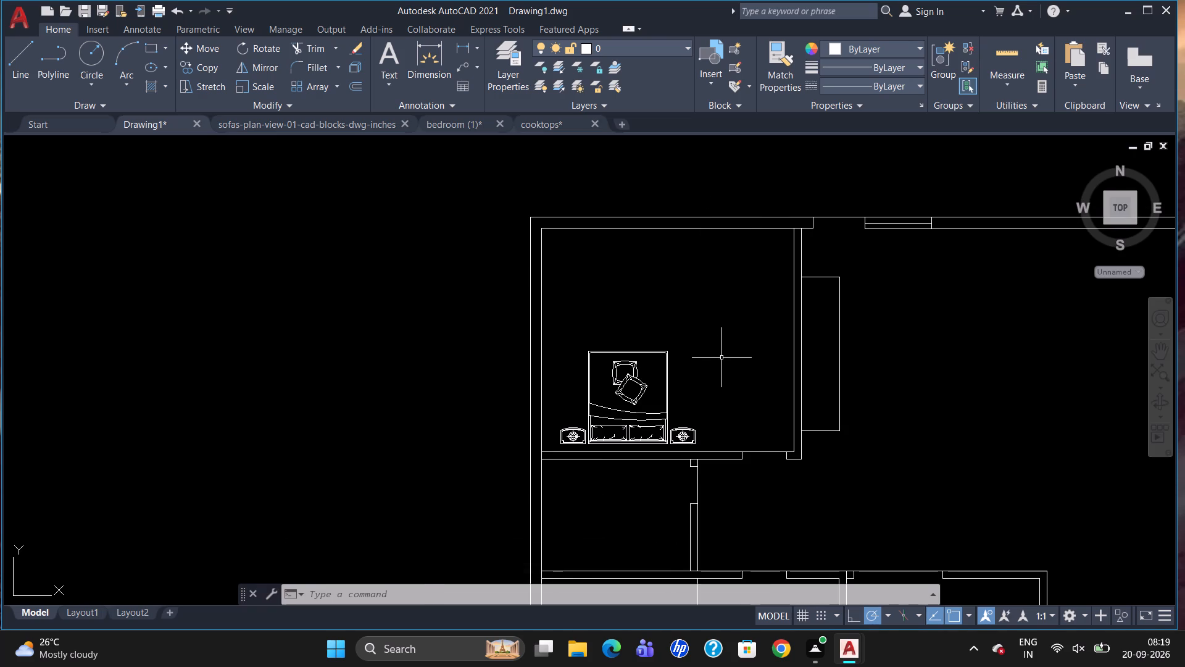
key("l")
key("Return")
type("TK")
key("Return")
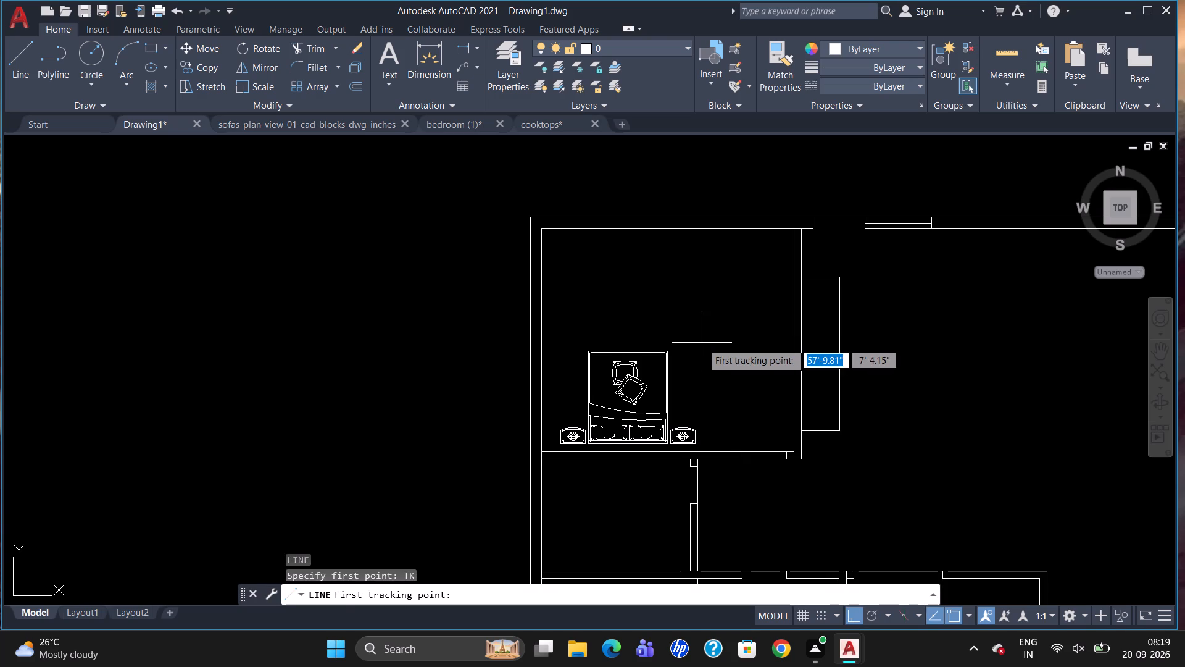
left_click(796, 224)
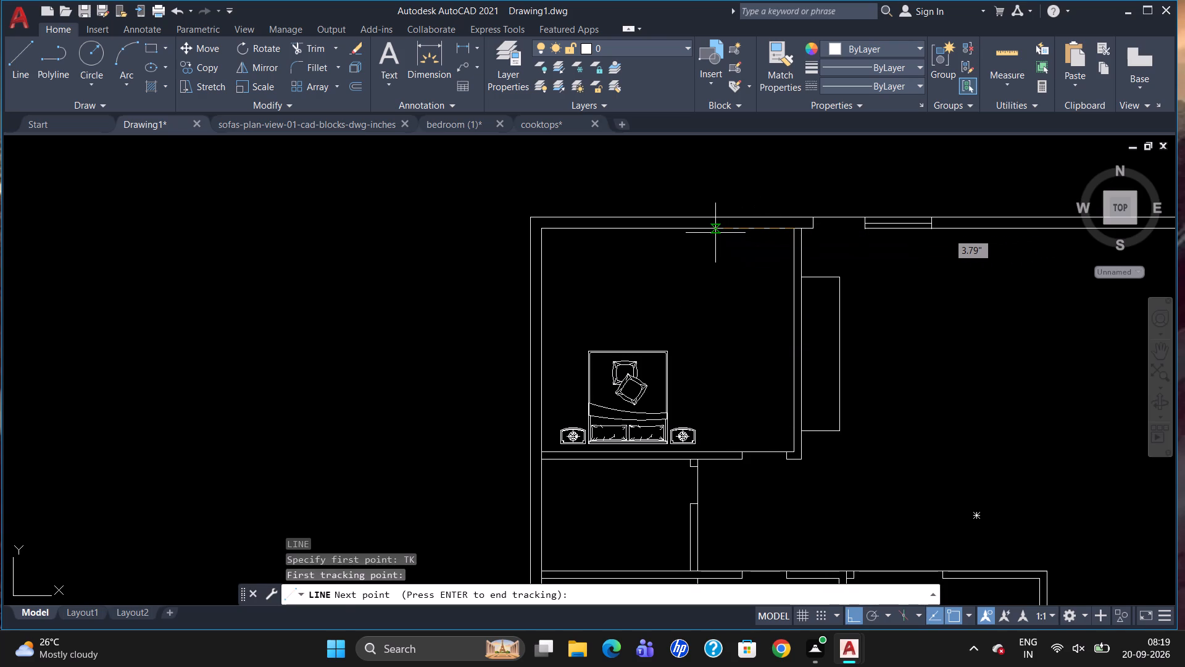
type("6'")
key("Return")
key("Return")
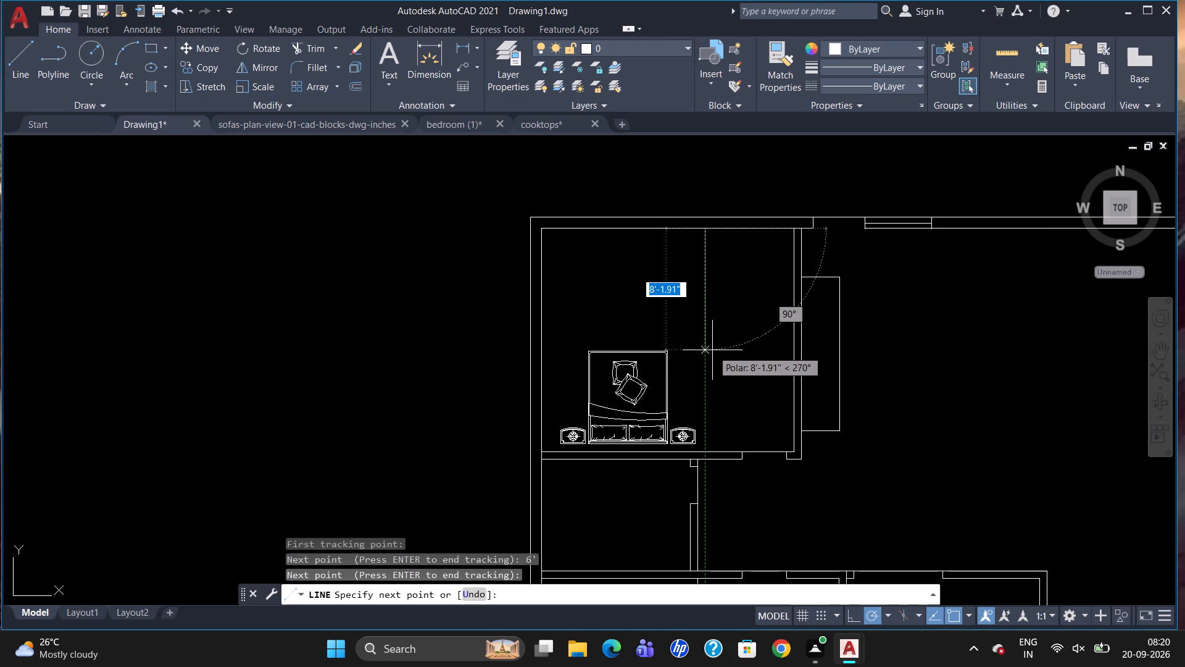
type("5'")
key("Return")
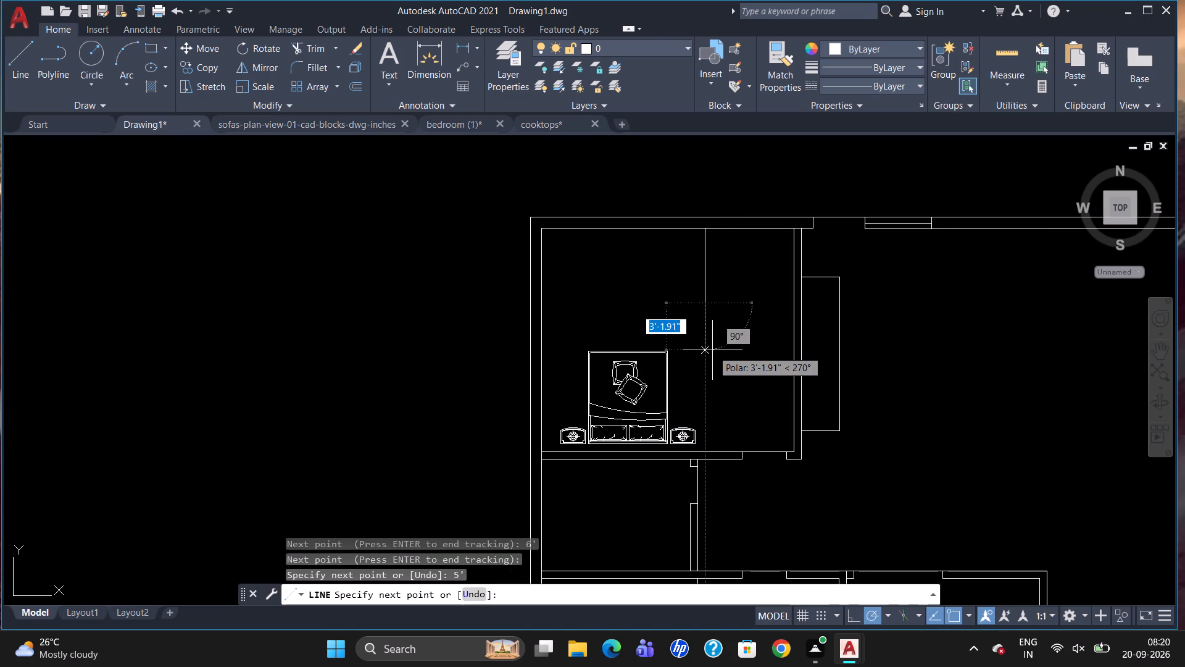
left_click(792, 297)
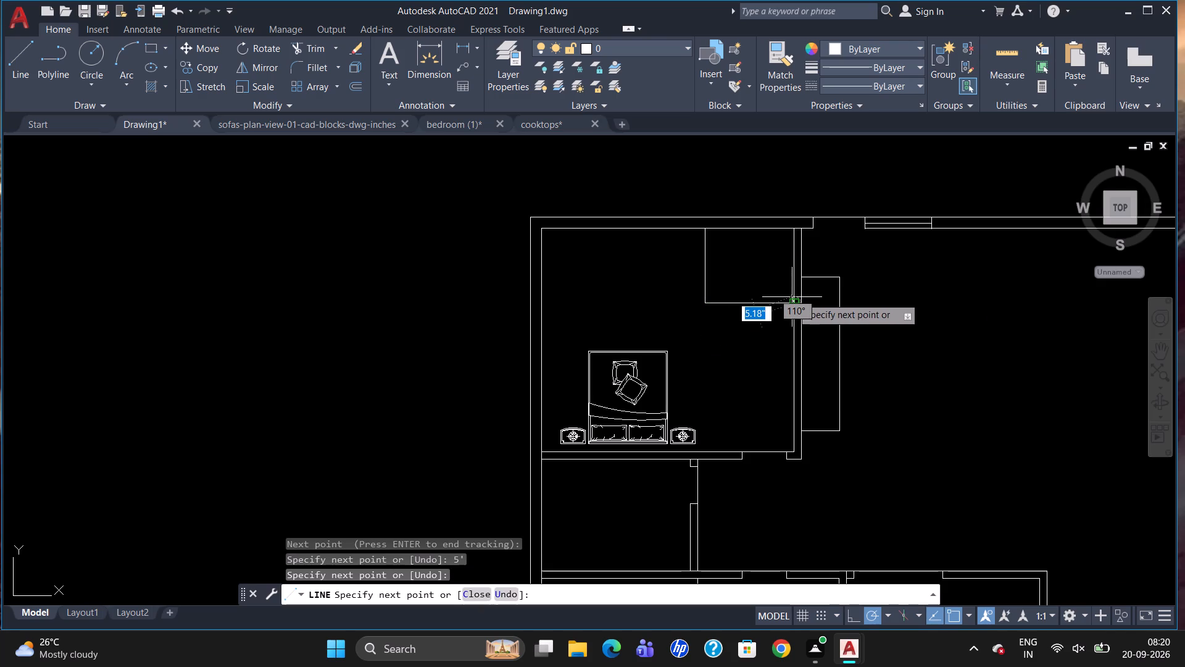
key("Escape")
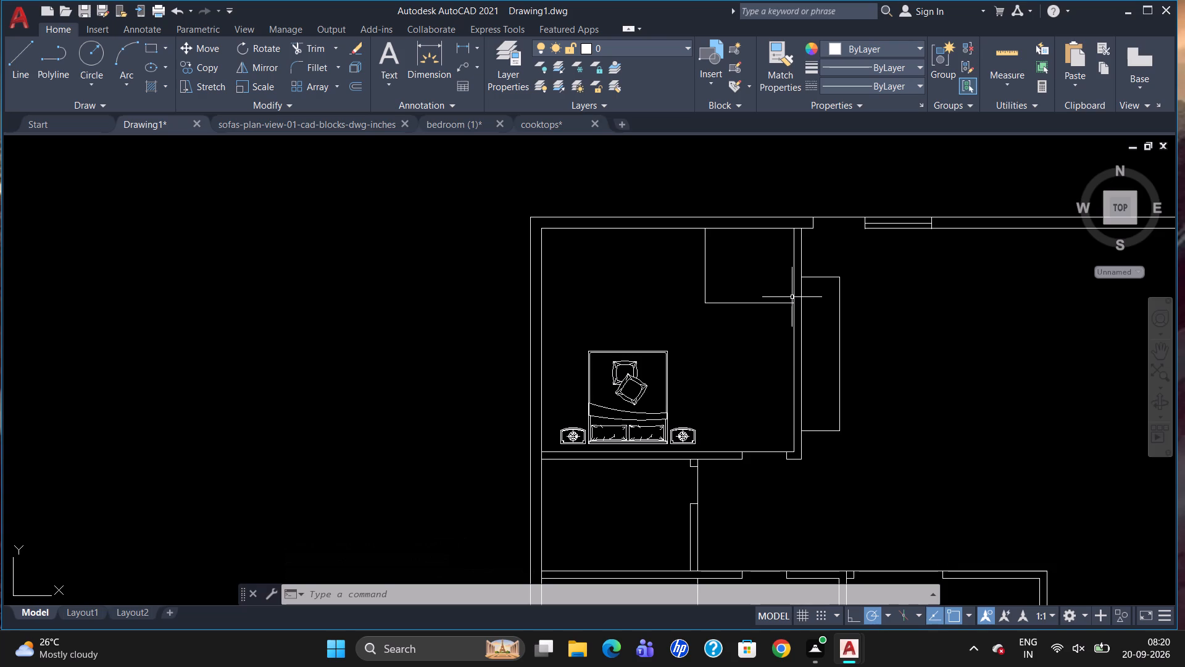
key("Escape")
Offset the small room's south line southward and its west line westward by 6" for the wall thickness.
key("o")
key("Return")
key("6")
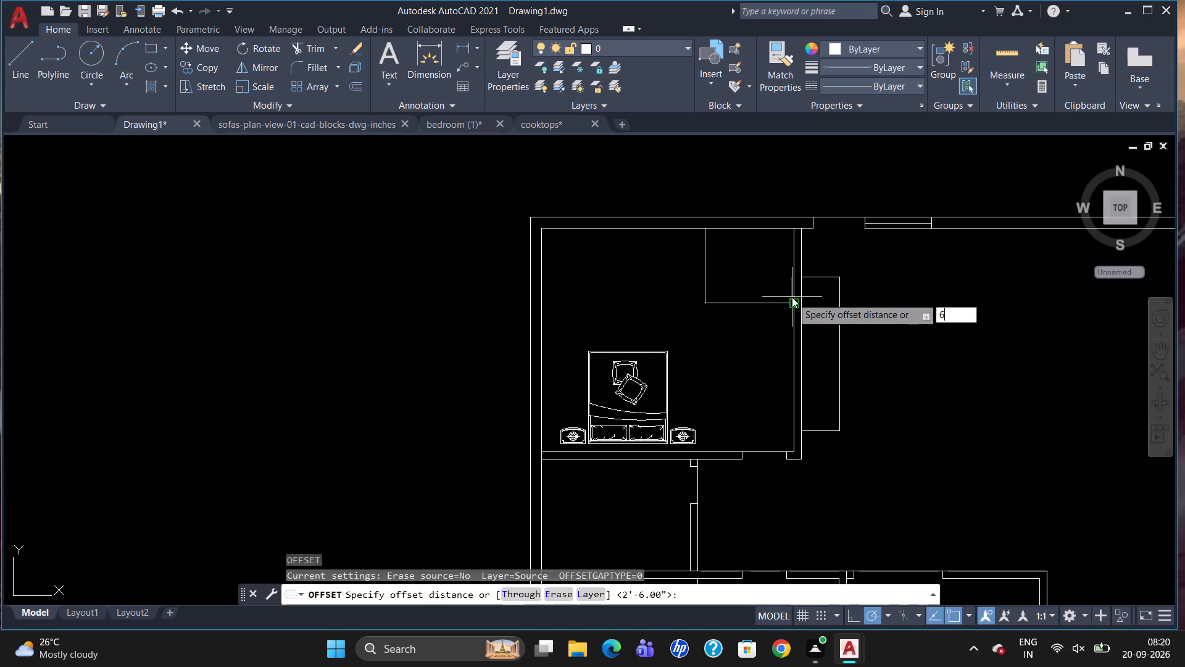
key("Return")
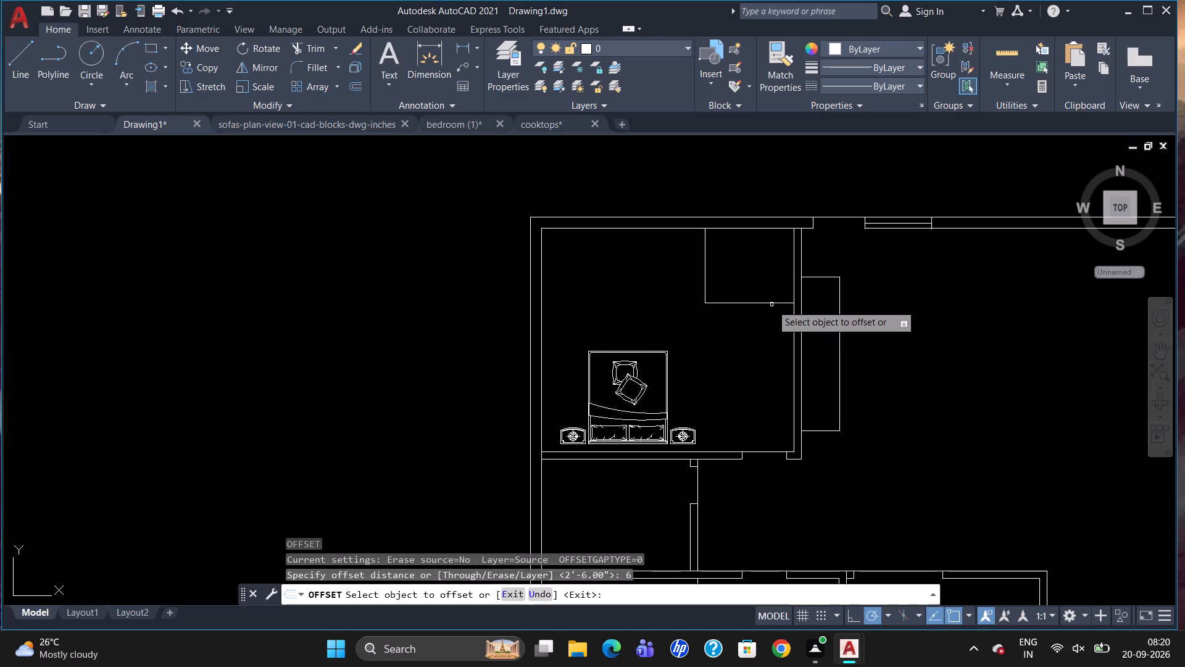
left_click_drag(771, 302, 768, 319)
left_click_drag(766, 324, 760, 321)
left_click_drag(706, 262, 676, 280)
left_click(674, 281)
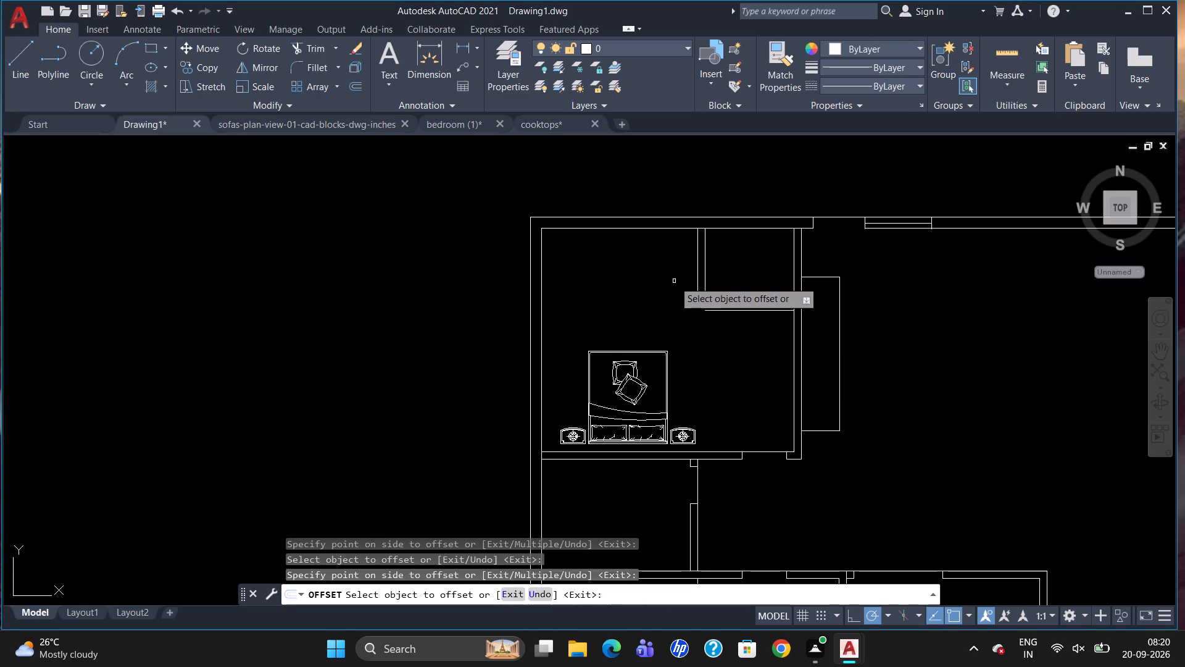
key("Escape")
Draw a short vertical line south from the lower end of the small room's outer west wall line, past the outer south line's level.
scroll(712, 337, "up", 2)
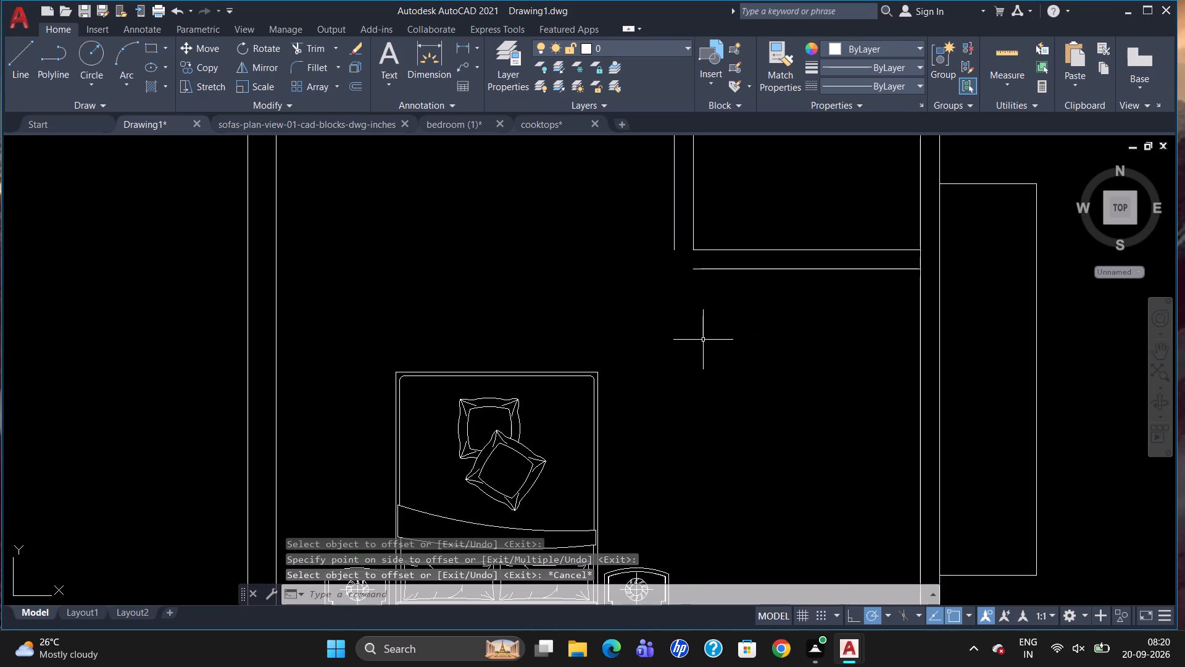
key("l")
key("Return")
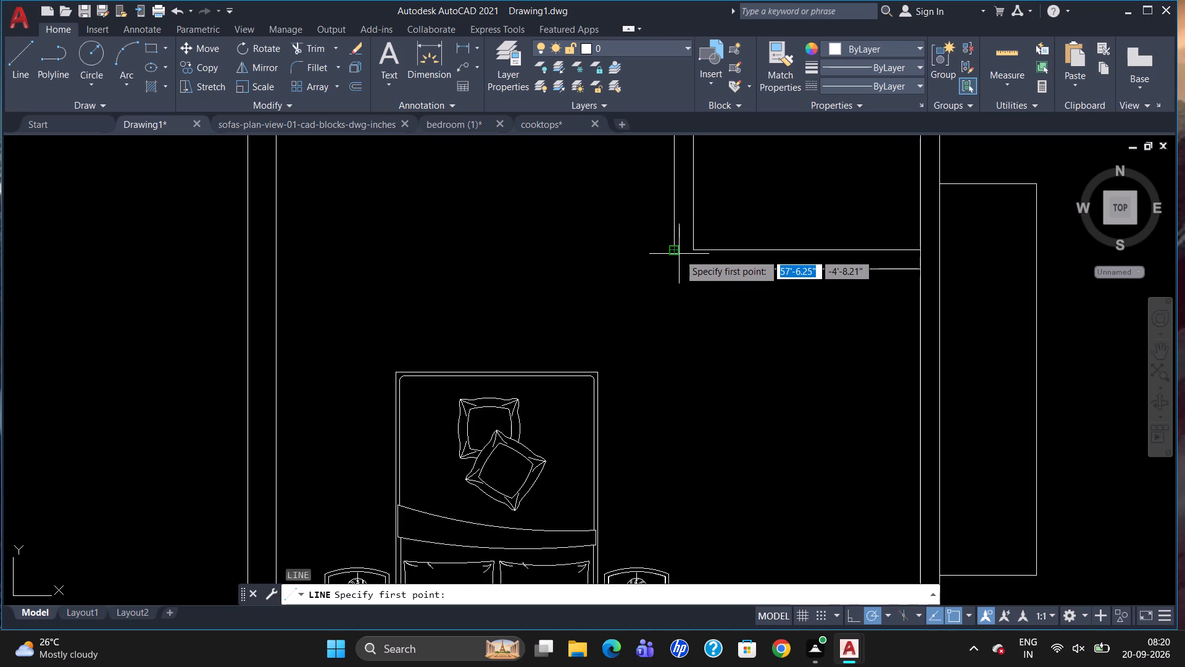
left_click_drag(679, 251, 680, 271)
left_click(680, 296)
key("Escape")
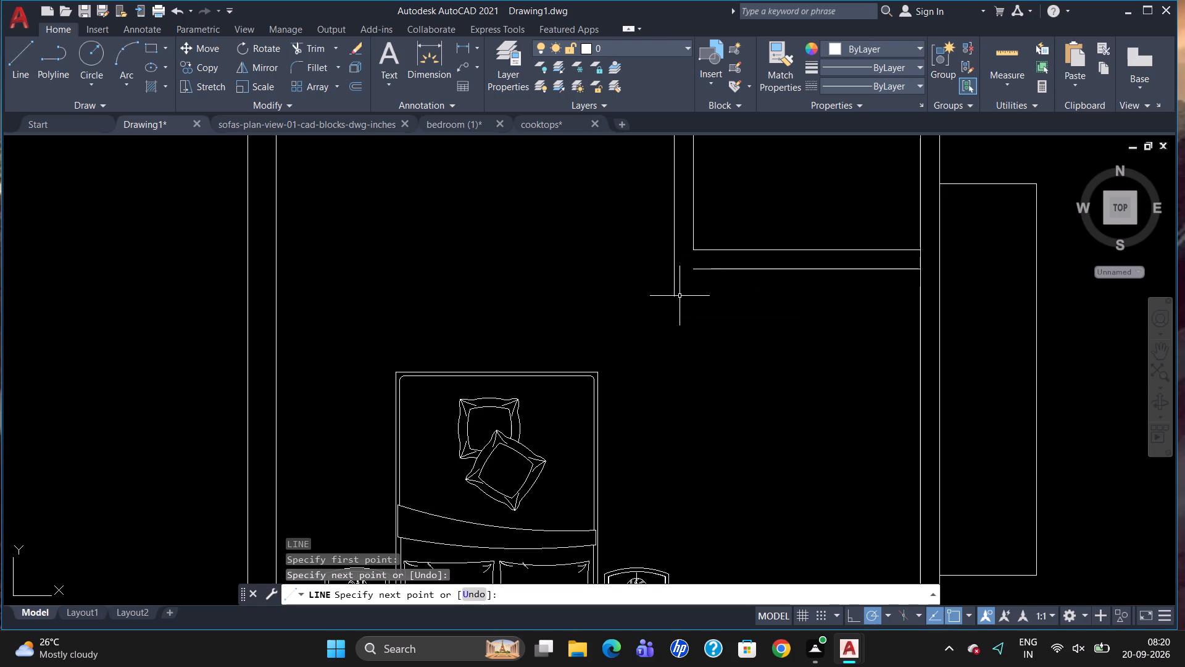
Extend the small room's outer south wall line west to the short vertical line.
type("EX")
key("Return")
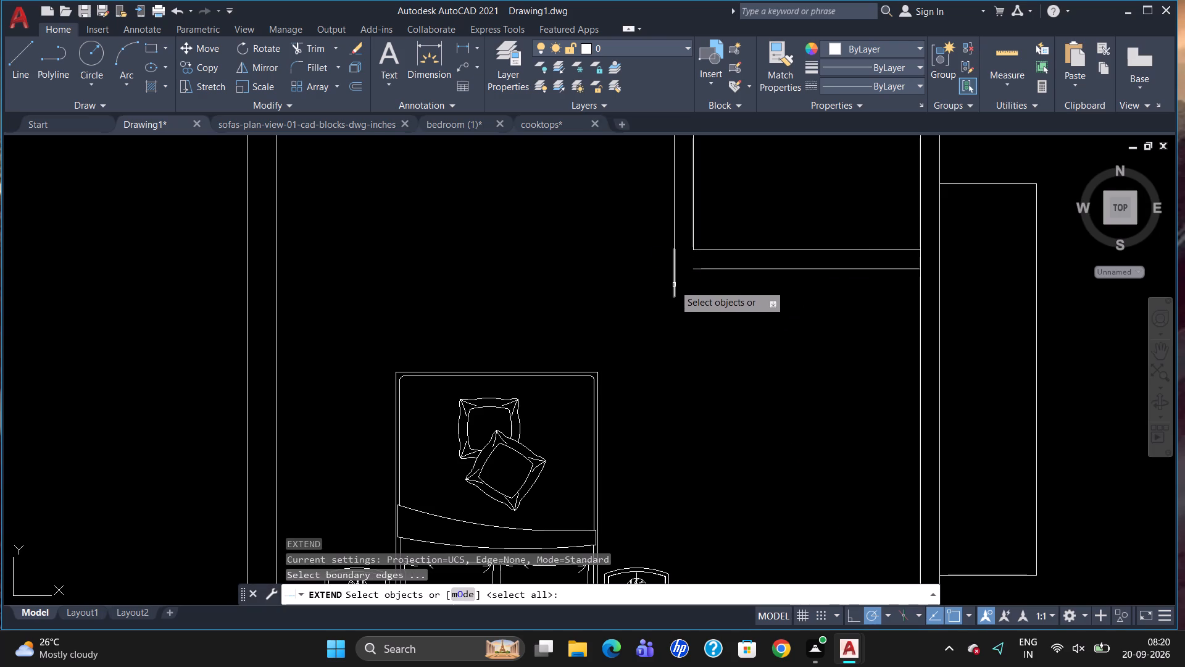
left_click(675, 284)
key("Return")
left_click_drag(710, 267, 710, 277)
key("Escape")
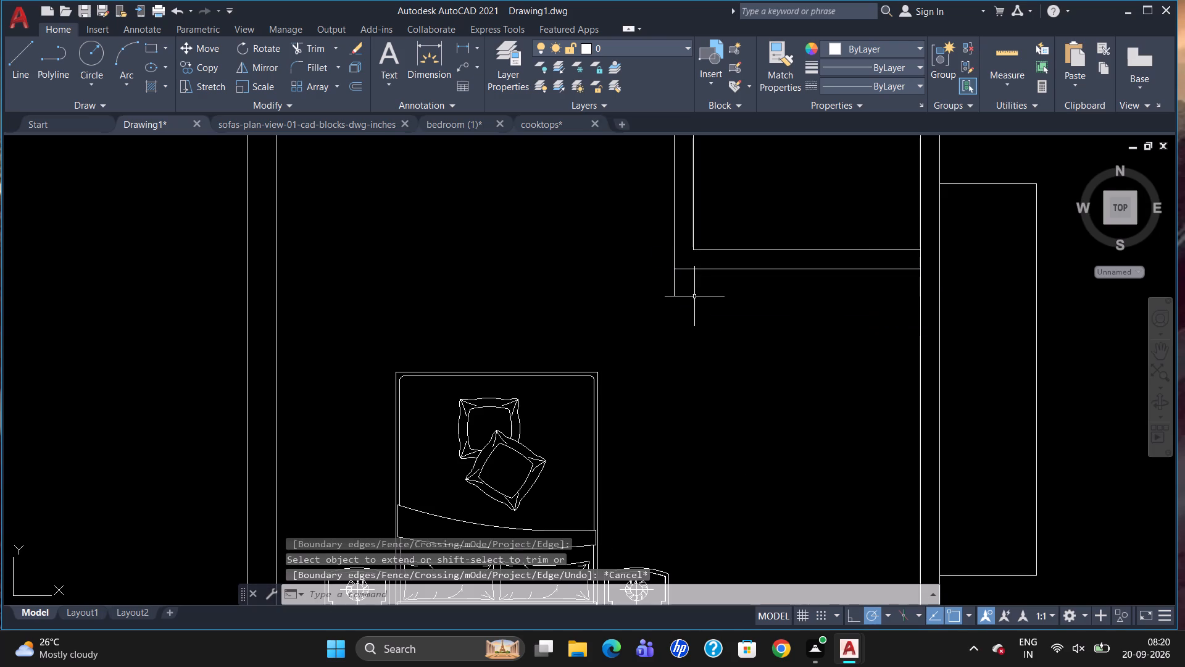
Trim the vertical line's overhang below the small room's outer southwest corner.
type("TR")
key("Return")
key("Return")
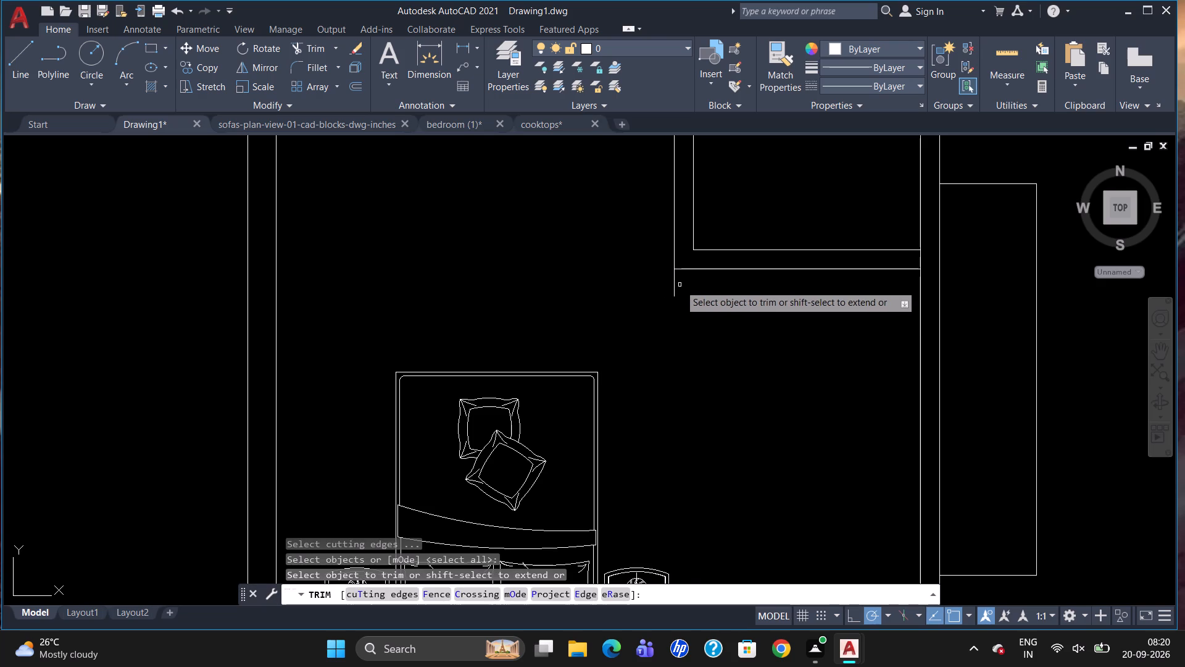
left_click(675, 287)
key("Escape")
scroll(698, 303, "down", 2)
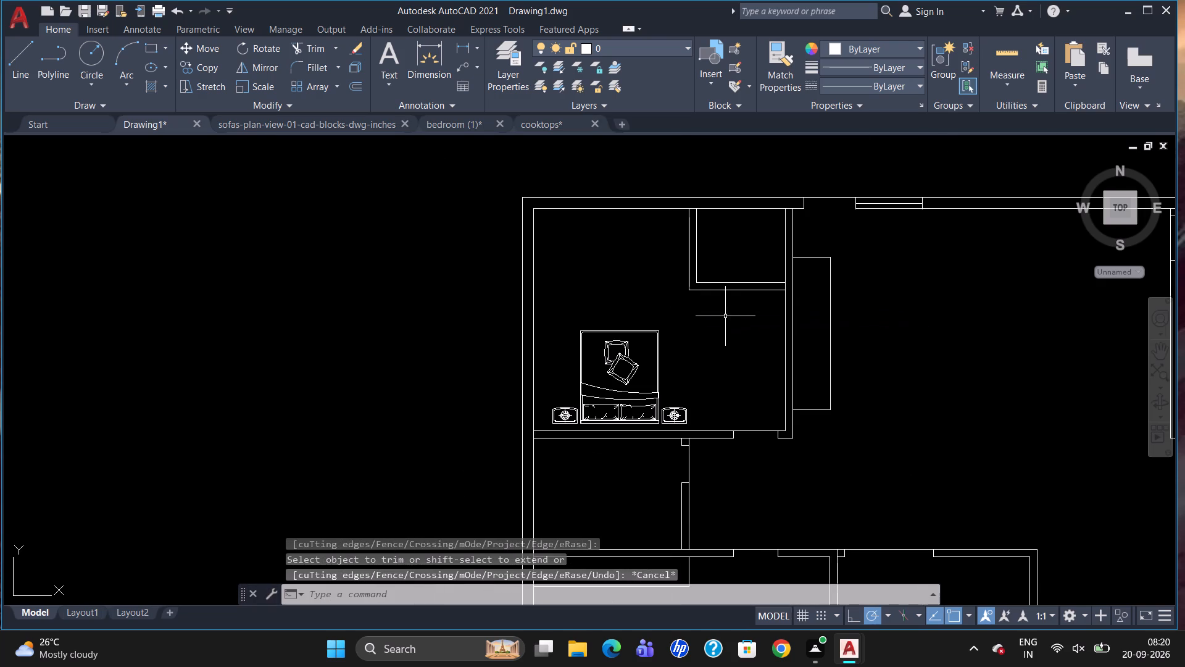
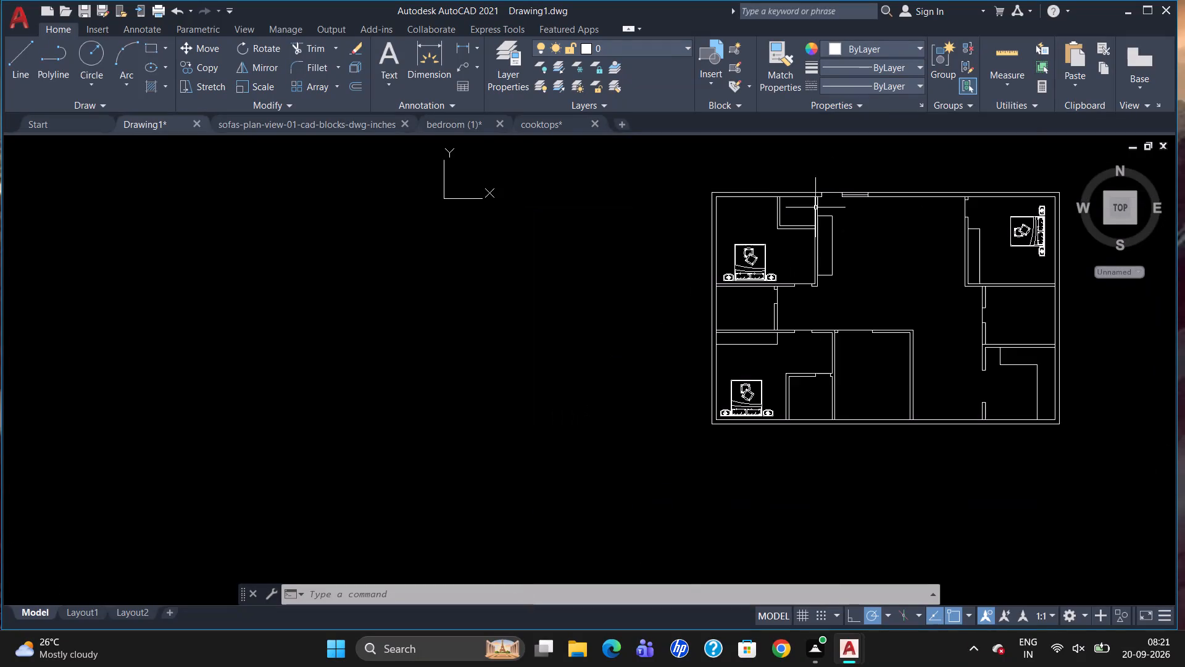
Examine the layout of the two west bedrooms and their small rooms.
scroll(846, 428, "up", 1)
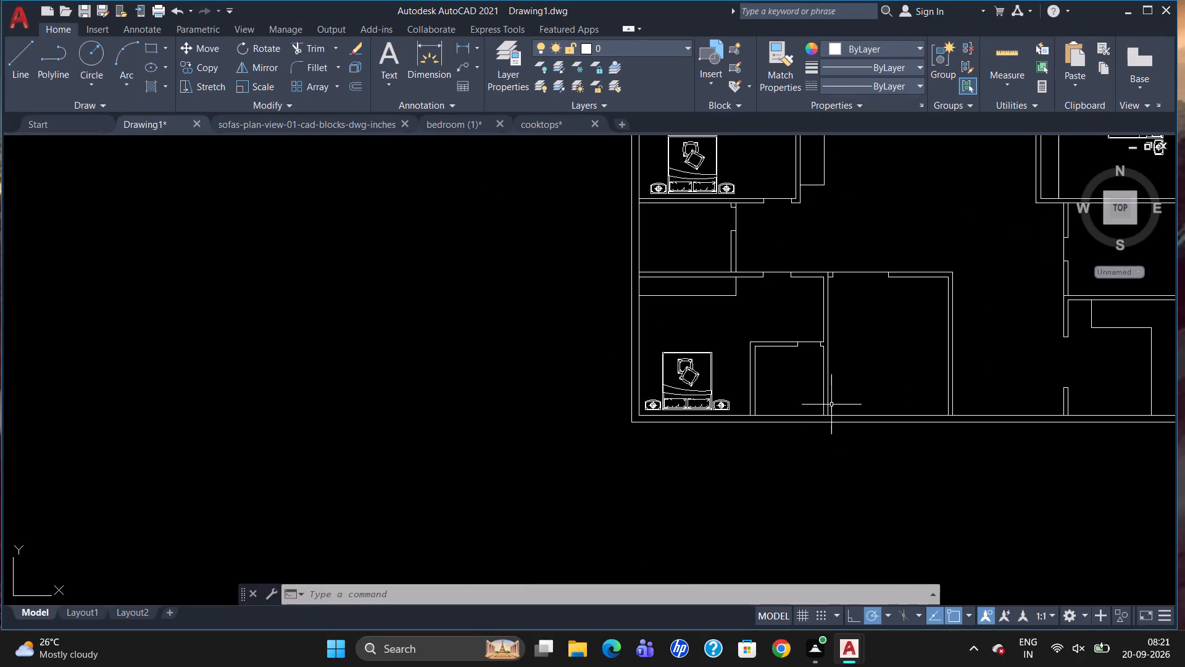
scroll(829, 300, "up", 1)
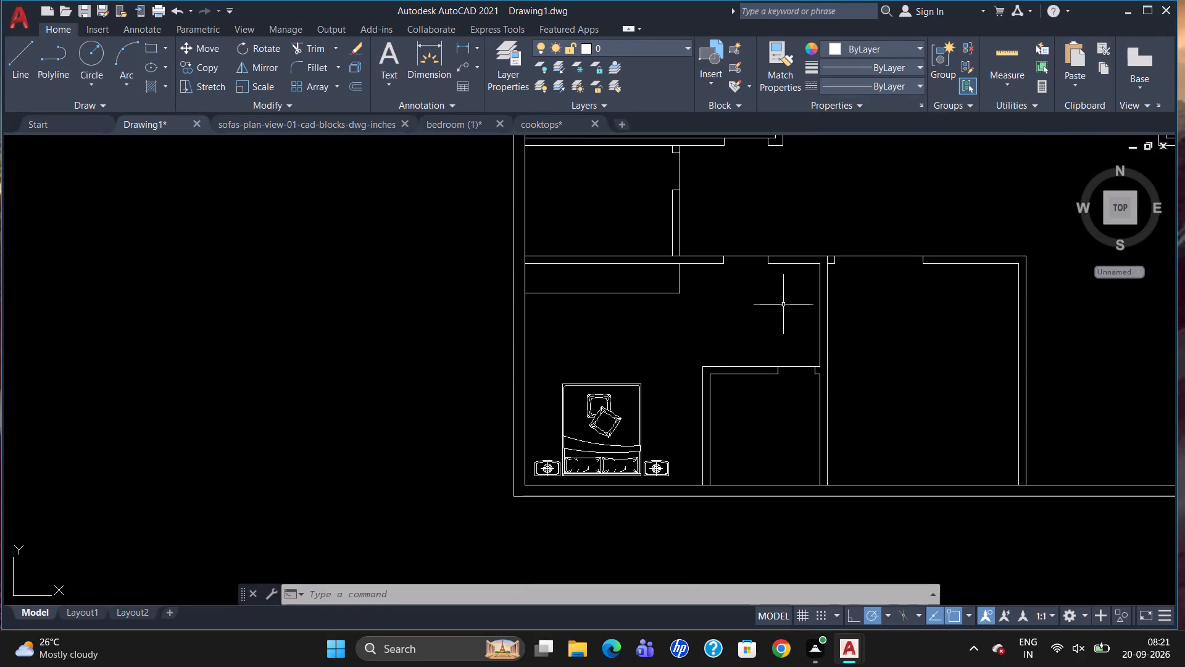
scroll(792, 359, "down", 3)
scroll(792, 234, "up", 2)
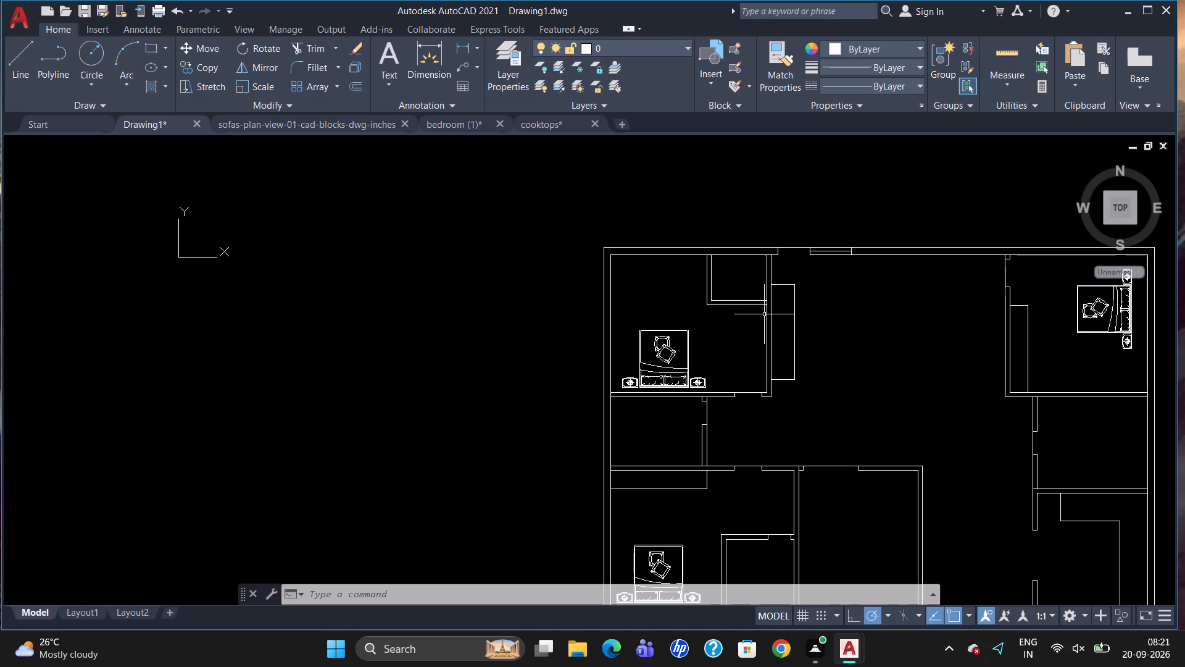
scroll(764, 314, "up", 1)
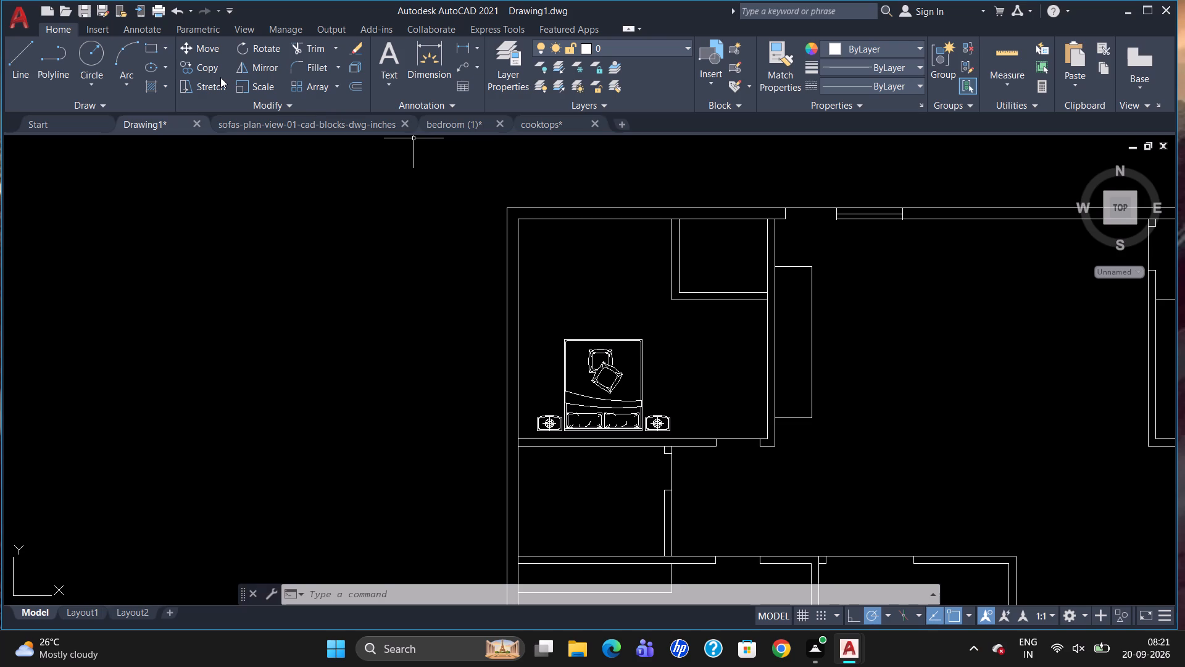
scroll(267, 129, "down", 3)
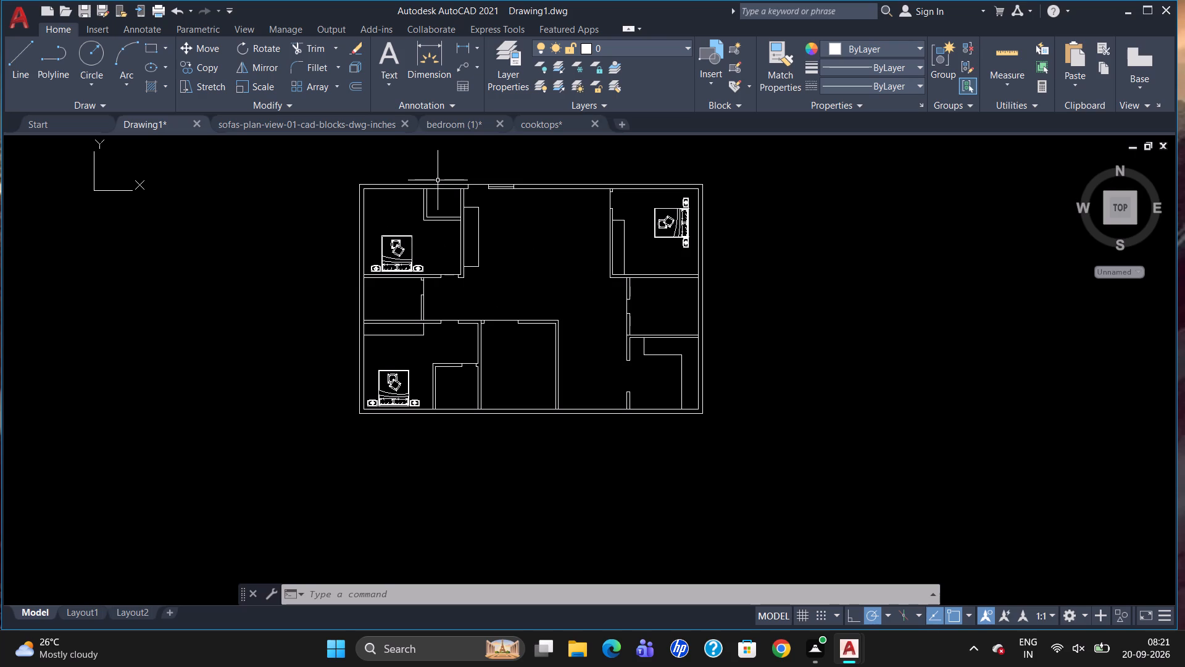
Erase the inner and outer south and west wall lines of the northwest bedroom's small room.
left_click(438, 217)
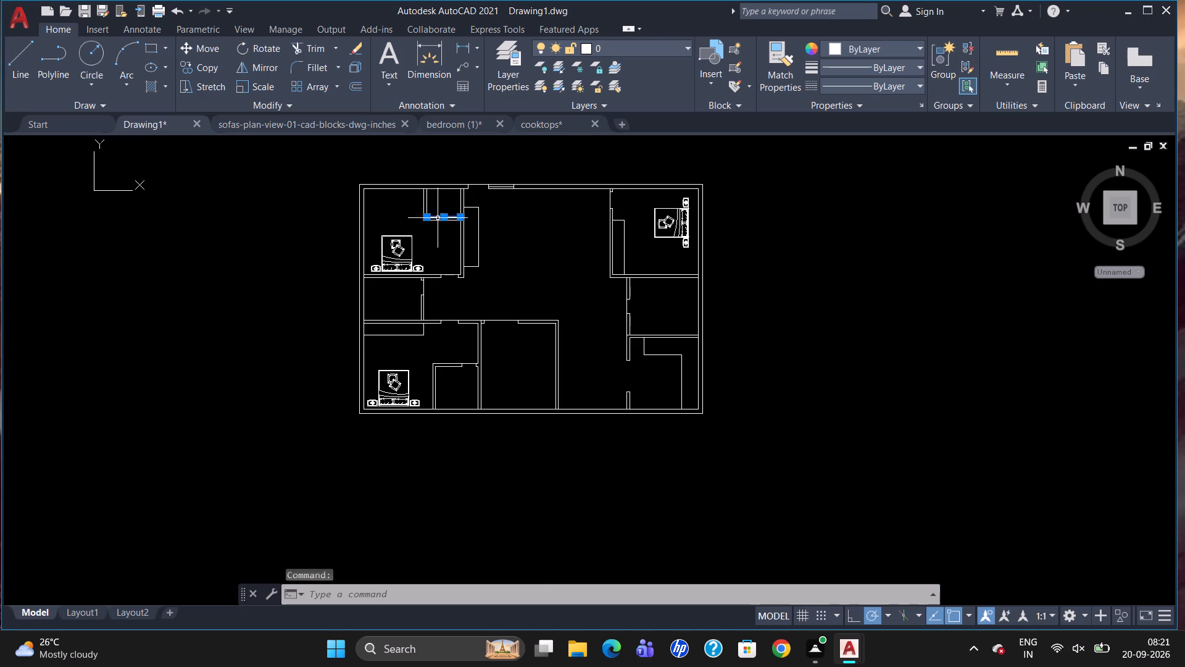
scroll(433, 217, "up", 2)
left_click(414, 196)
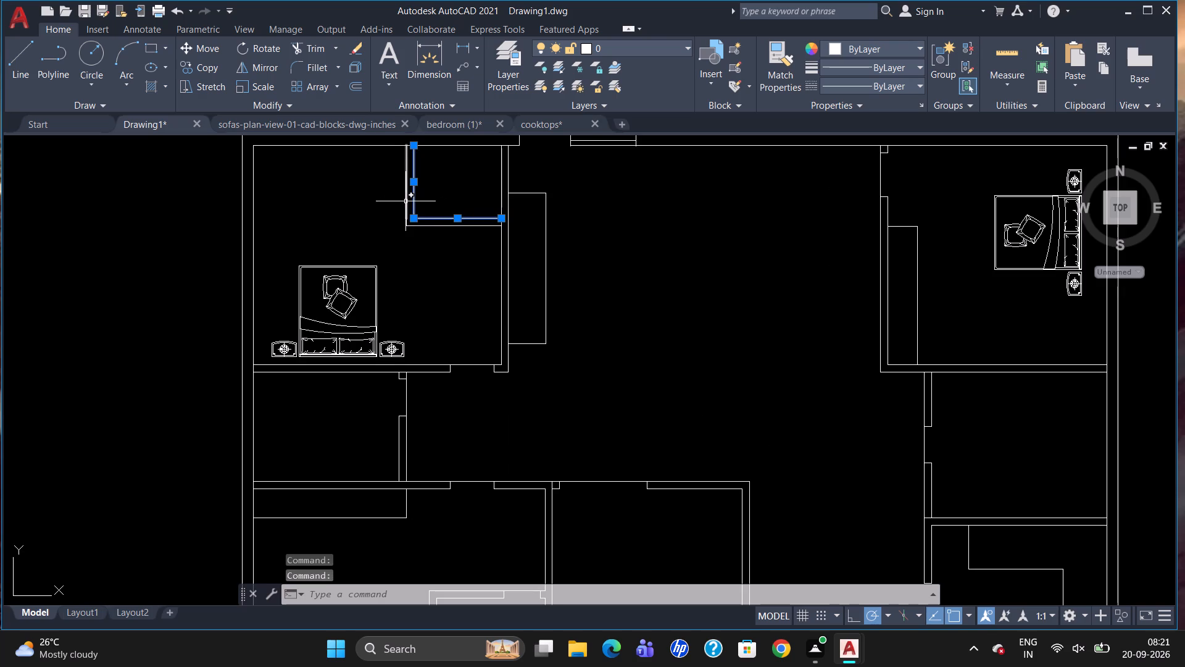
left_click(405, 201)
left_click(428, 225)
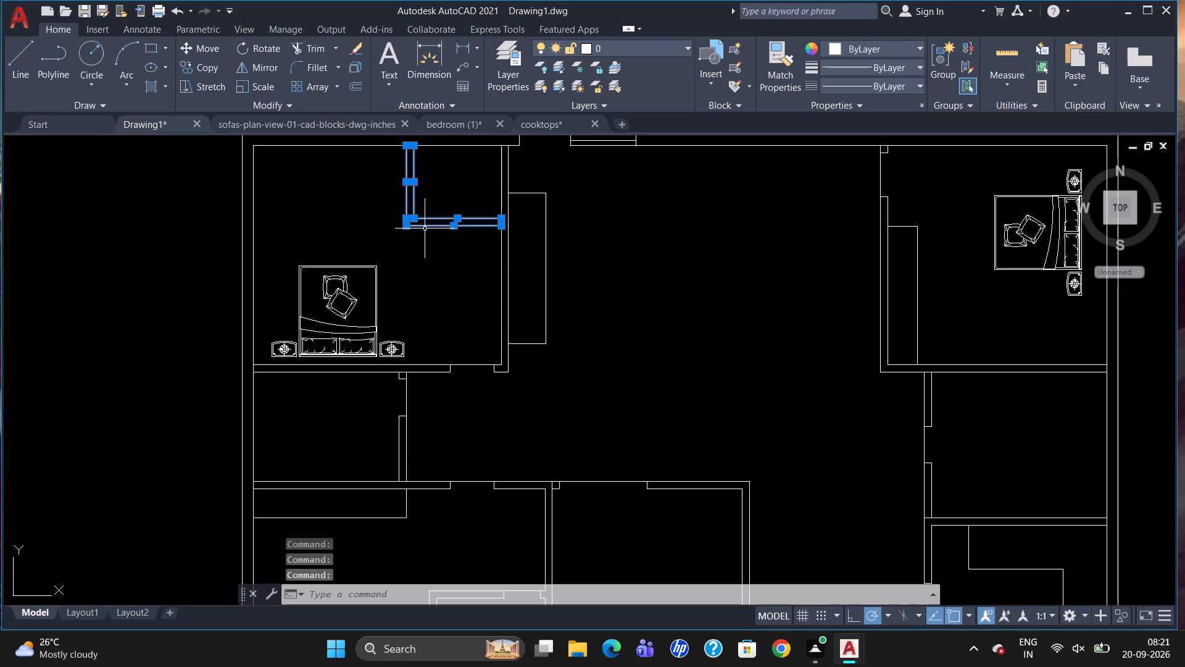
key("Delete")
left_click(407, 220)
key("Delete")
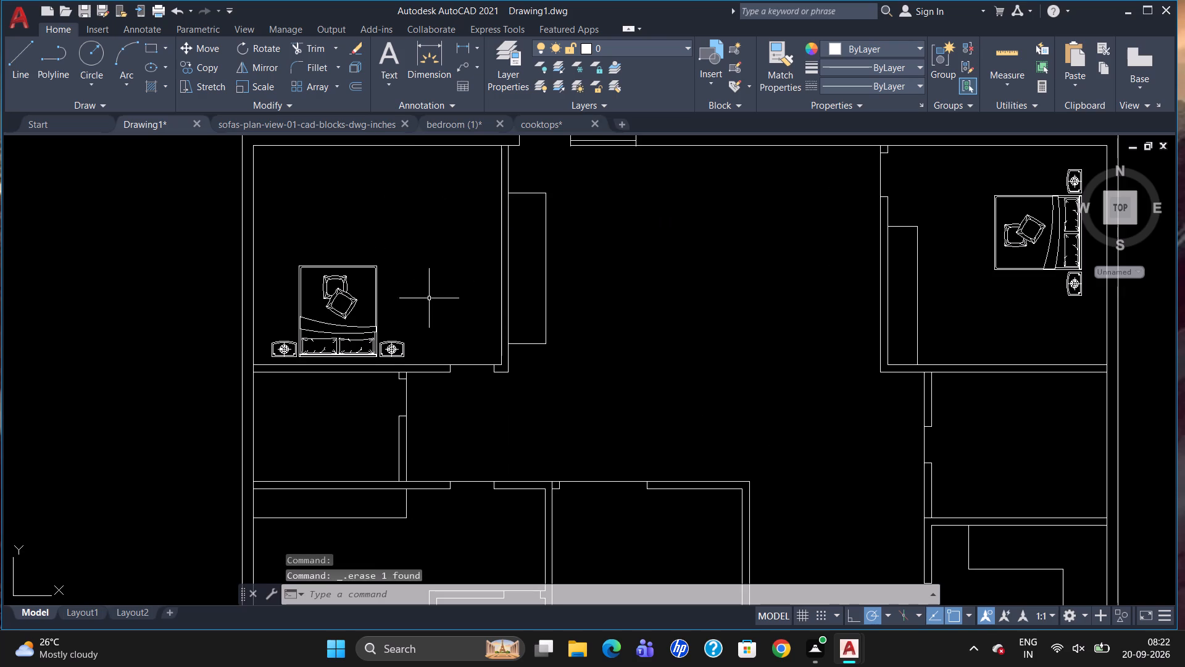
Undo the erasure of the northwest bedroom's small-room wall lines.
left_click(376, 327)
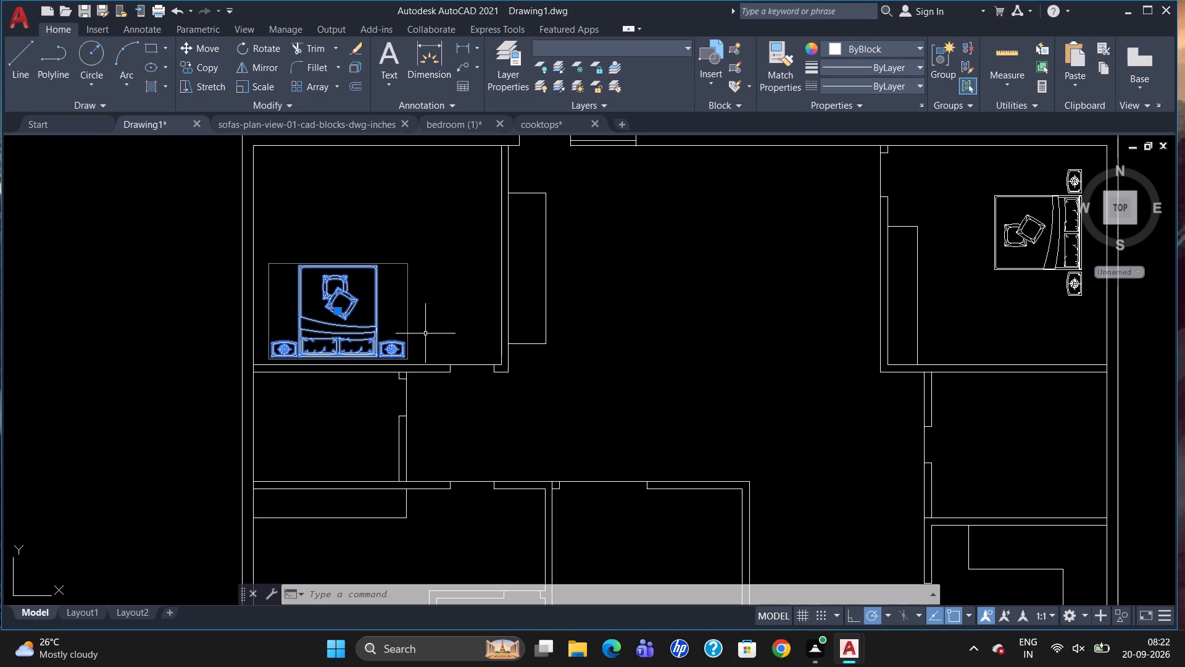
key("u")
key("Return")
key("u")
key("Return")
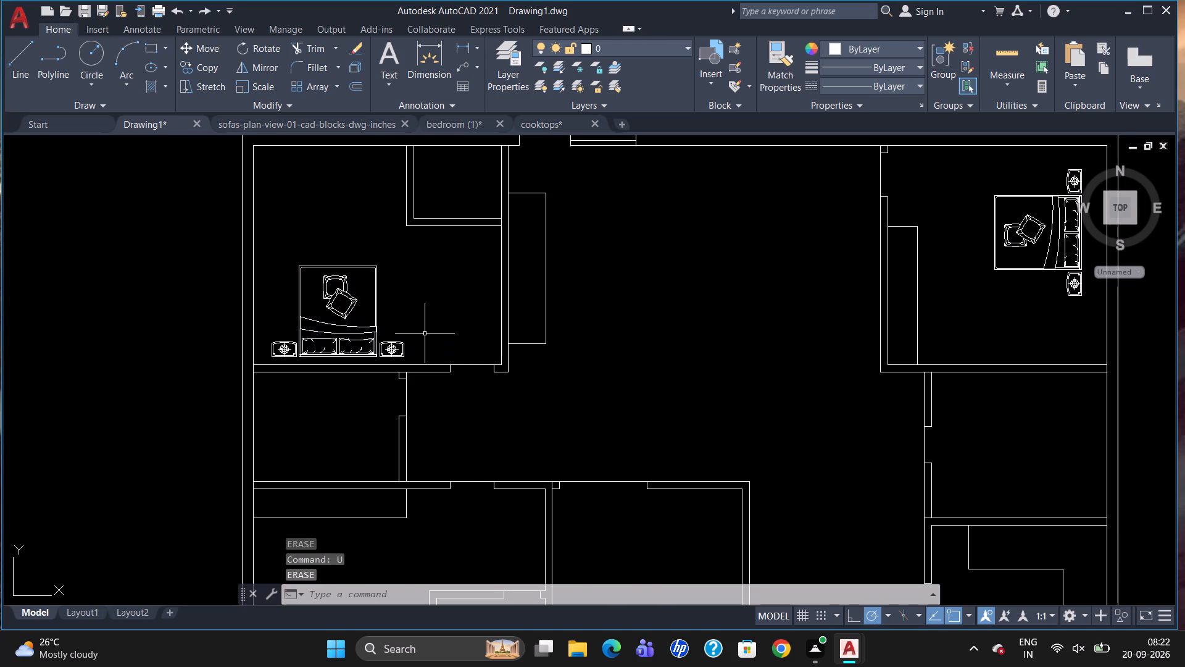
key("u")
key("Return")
Draw a door jamb line across the small room's south wall, tracked 4" west of its inner southeast corner.
scroll(424, 329, "down", 2)
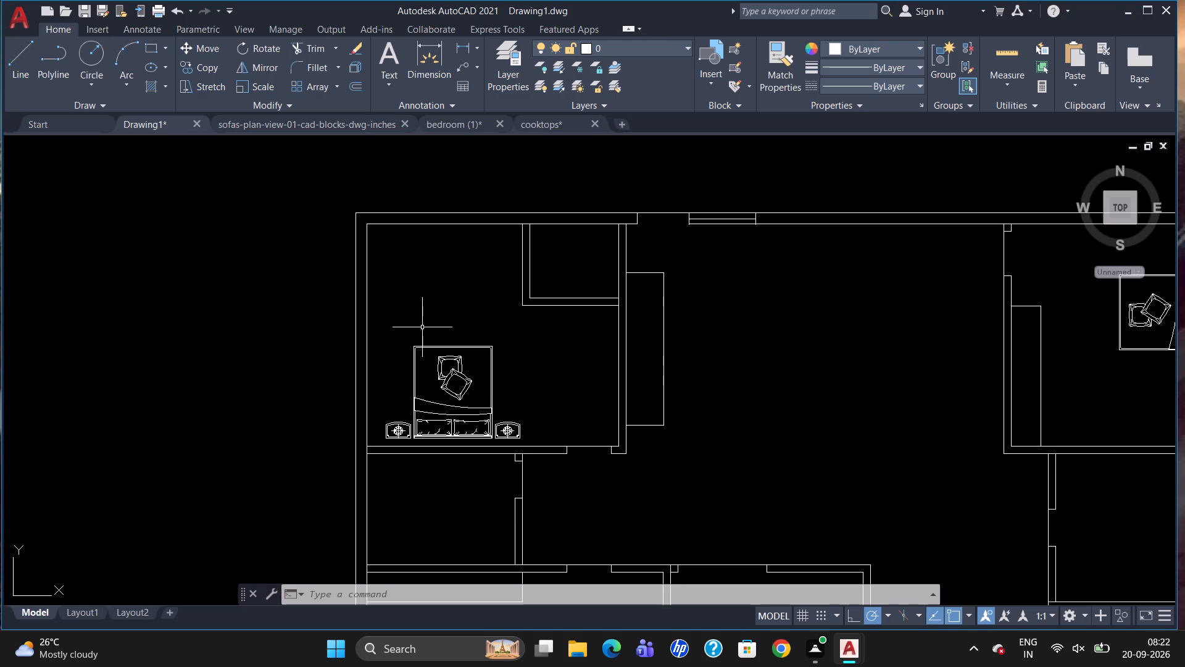
key("l")
key("Return")
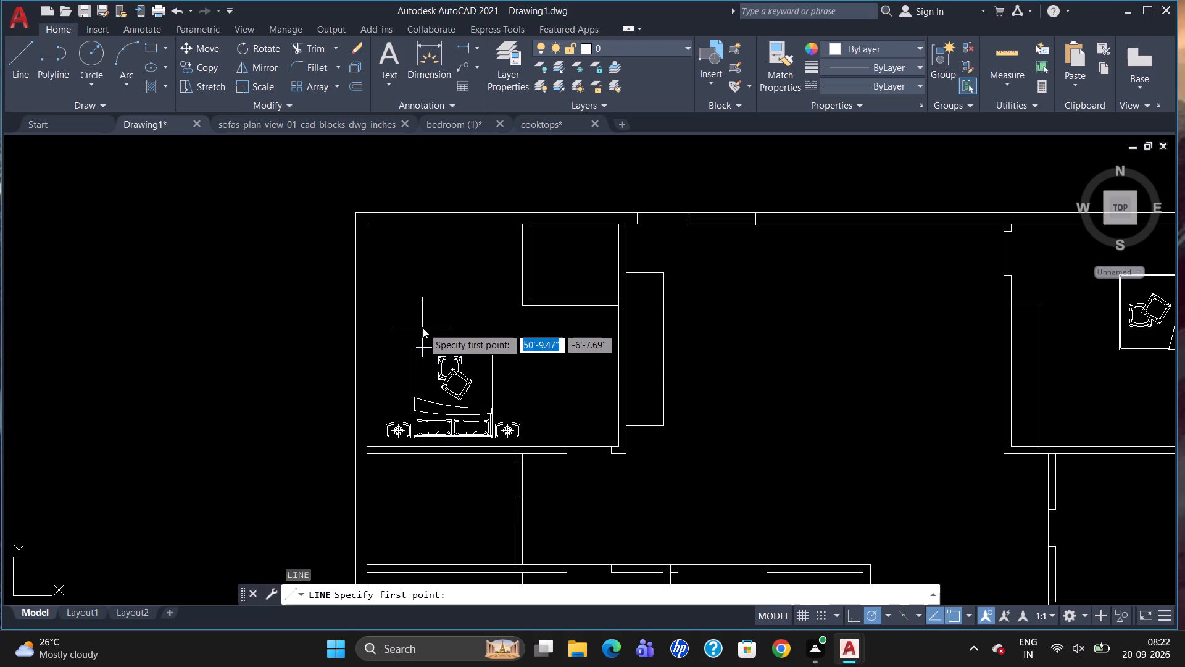
type("TK")
key("Return")
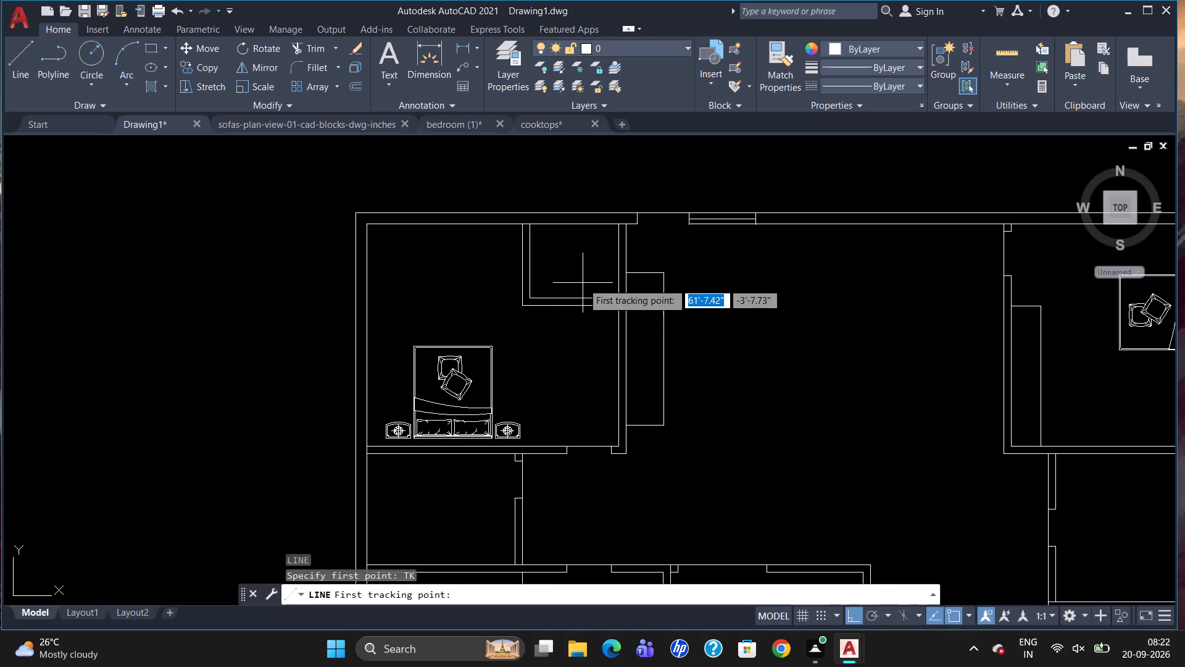
left_click(618, 295)
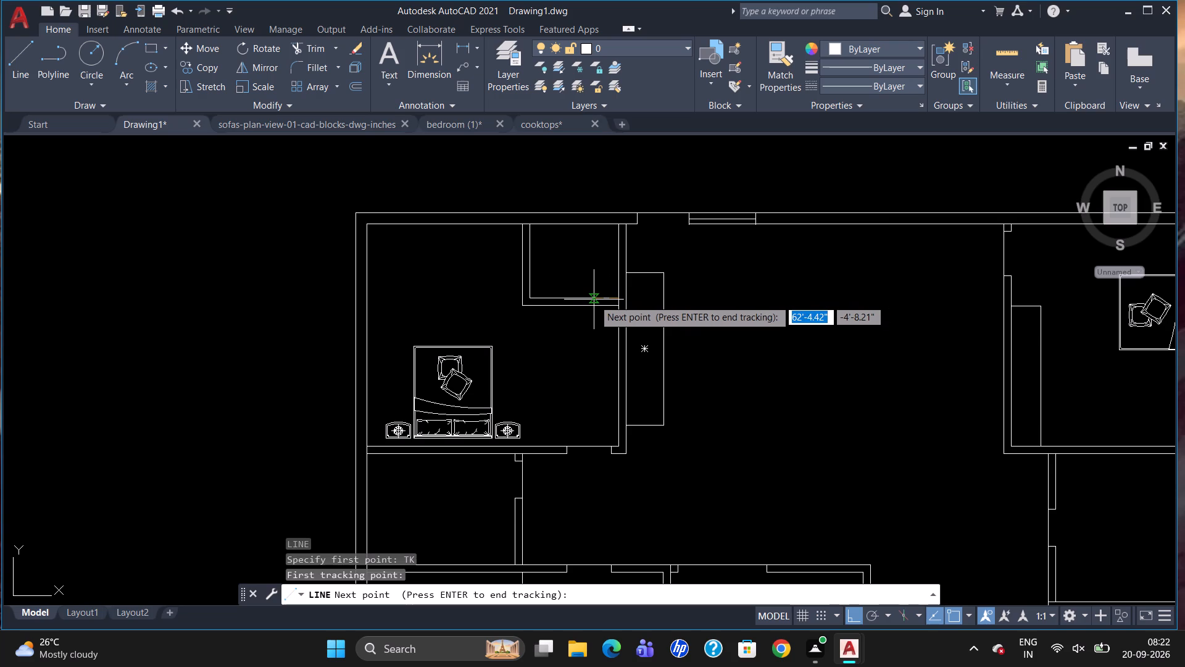
key("5")
key("BackSpace")
key("4")
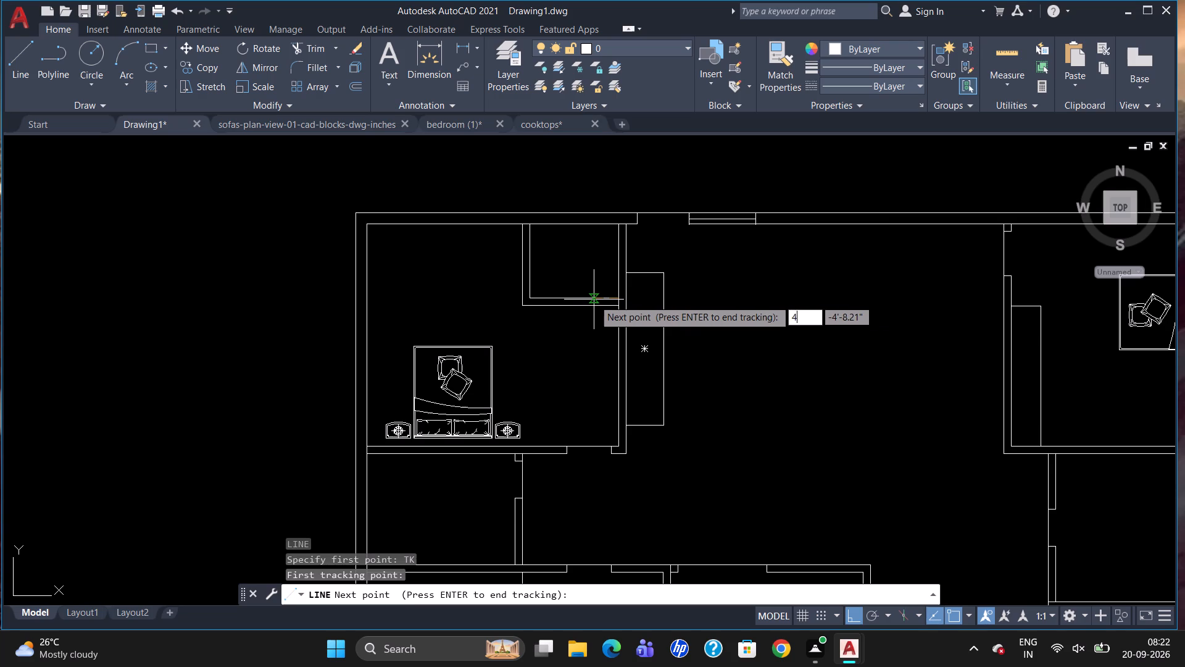
key("Return")
key("Return")
scroll(596, 307, "up", 2)
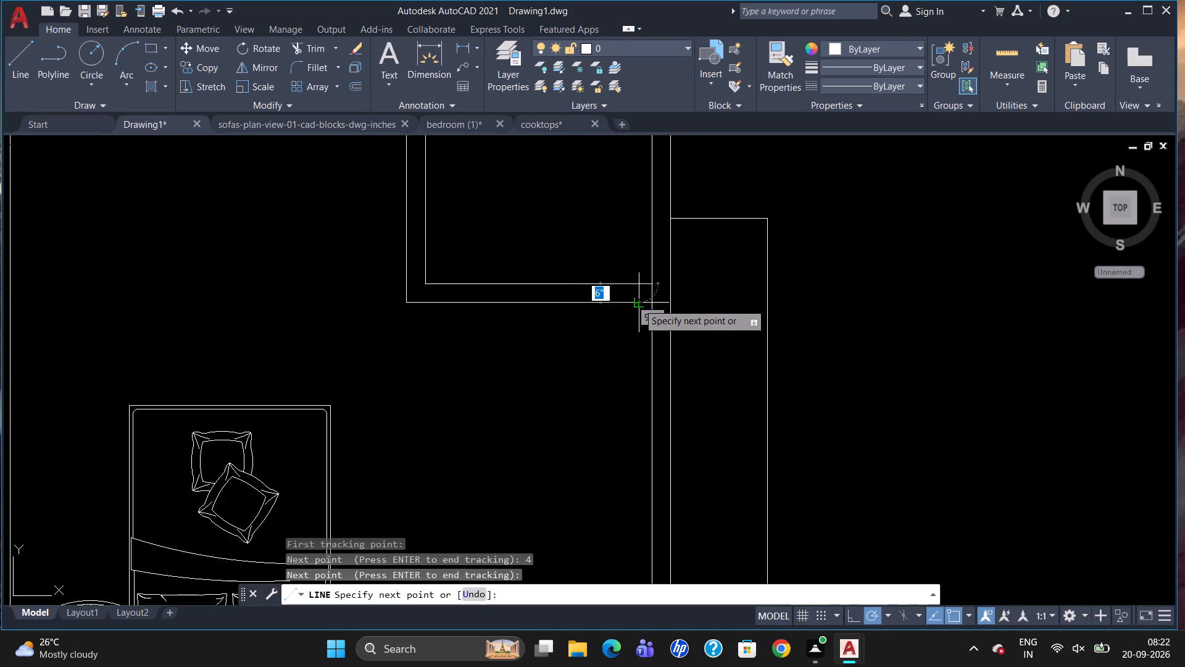
left_click(638, 301)
key("Escape")
Offset the jamb line 2'6" west to mark the other side of the small room's door opening.
key("o")
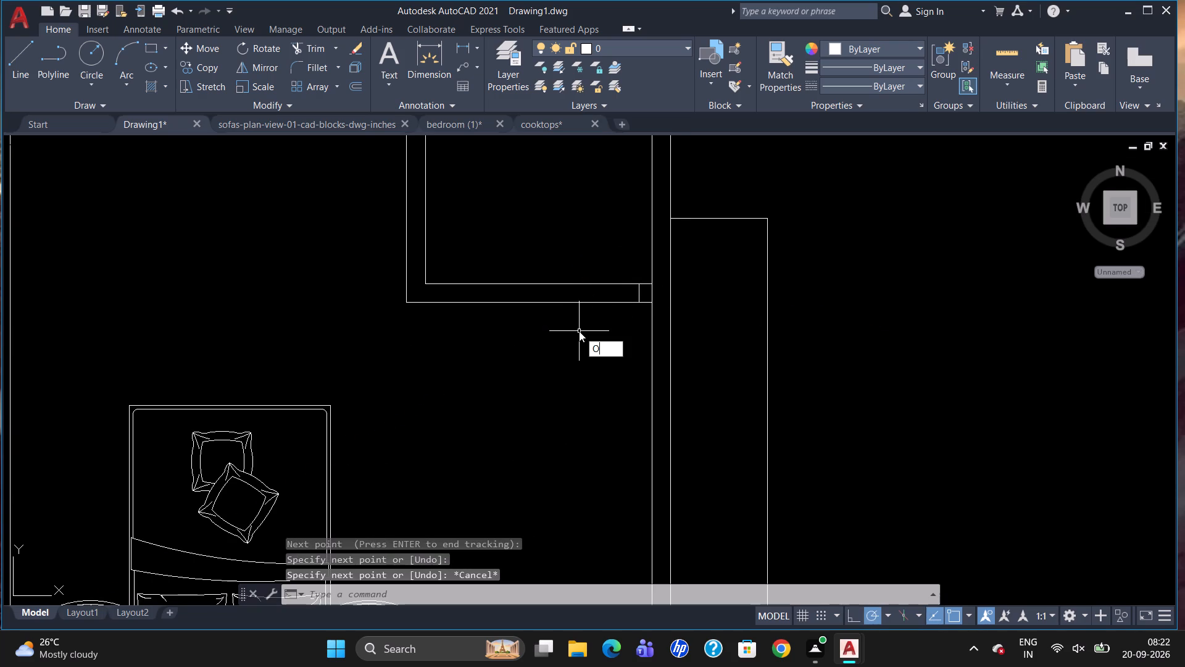
key("Return")
type("2'")
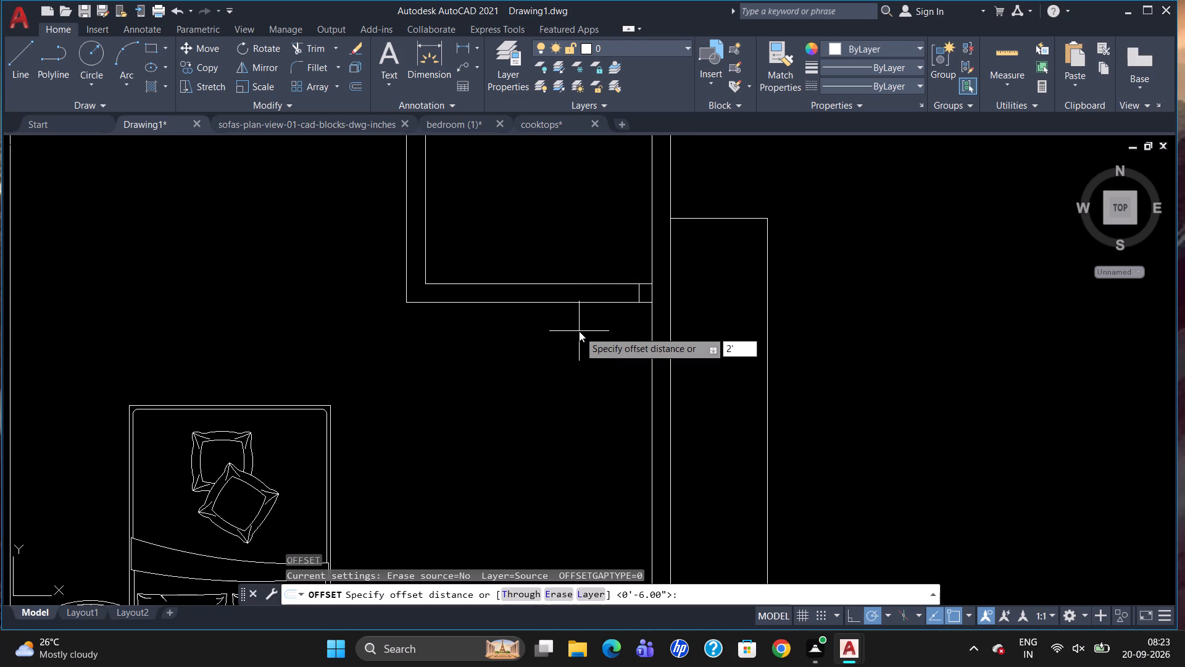
type("6\"")
key("Return")
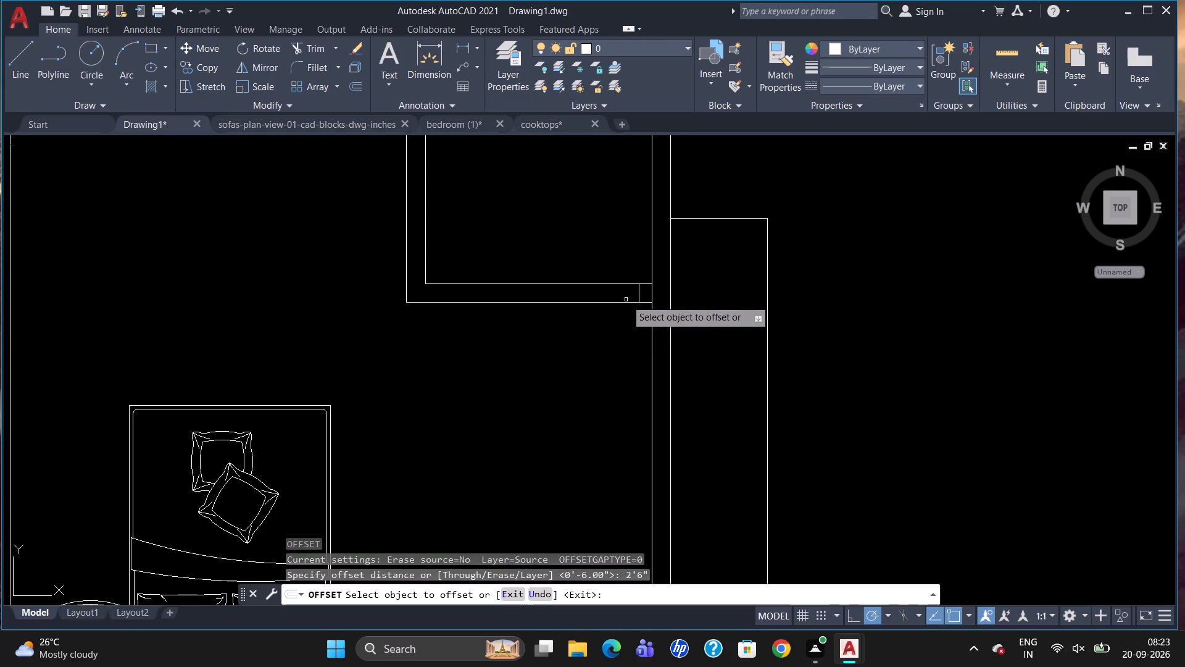
left_click_drag(638, 293, 636, 298)
left_click(593, 324)
key("Escape")
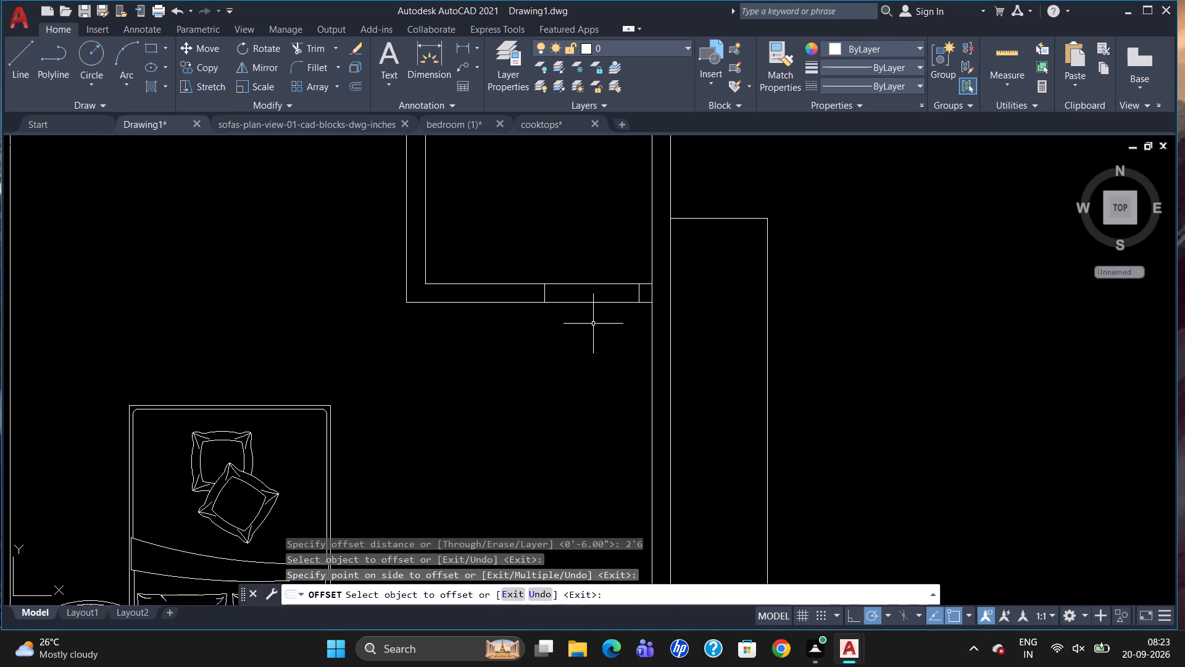
Trim the outer south wall line between the two jambs and the east wall line segment within the south wall's thickness.
type("RE")
key("BackSpace")
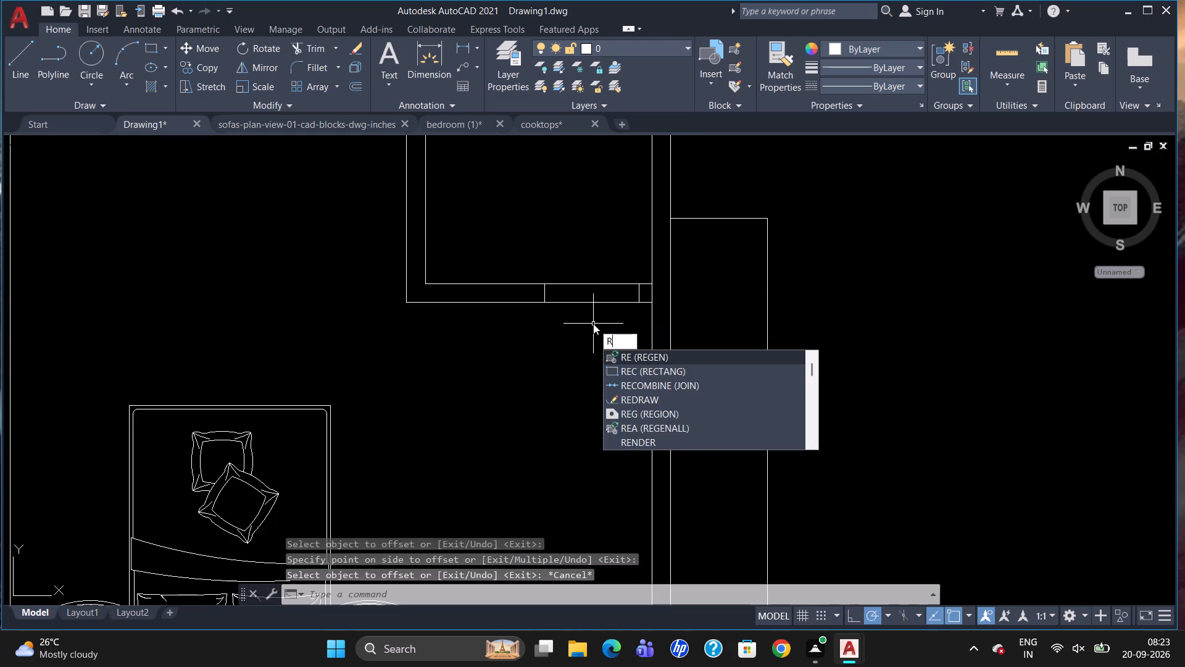
key("BackSpace")
type("TR")
key("Return")
key("Return")
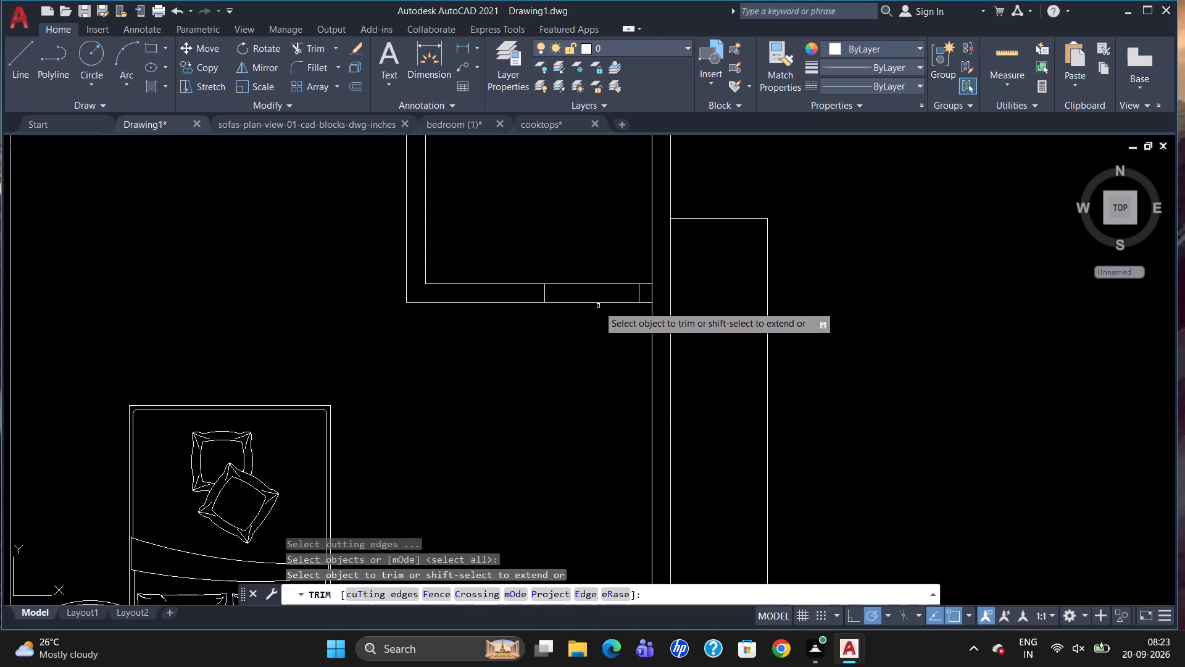
left_click(598, 304)
left_click(654, 290)
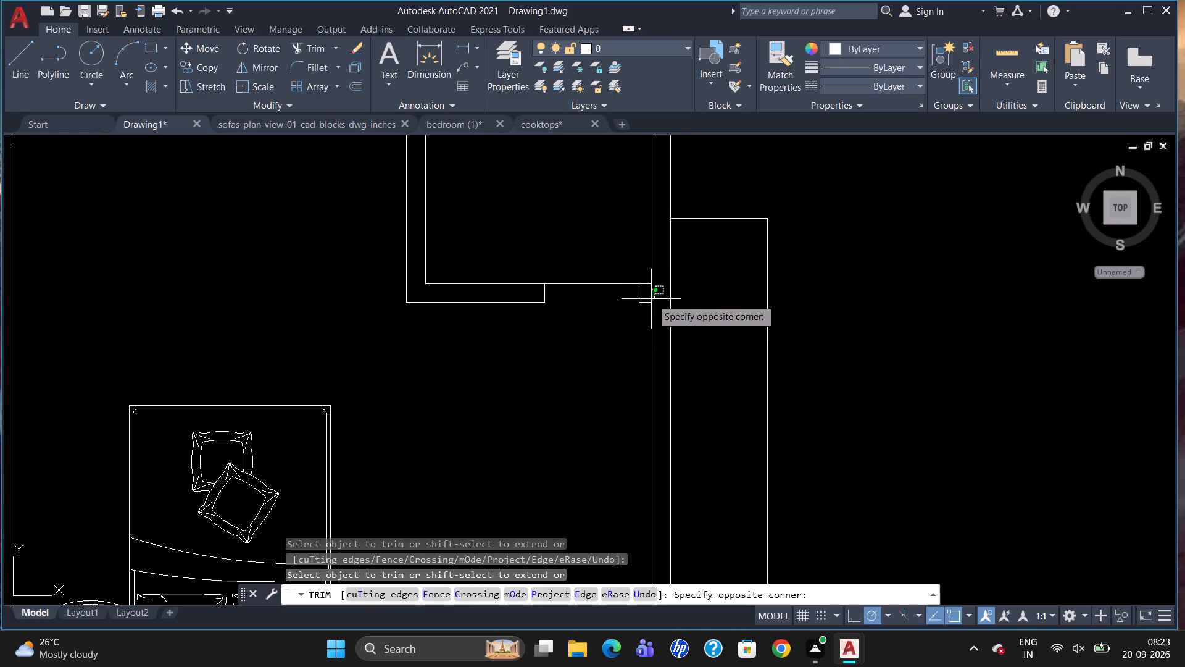
left_click(664, 293)
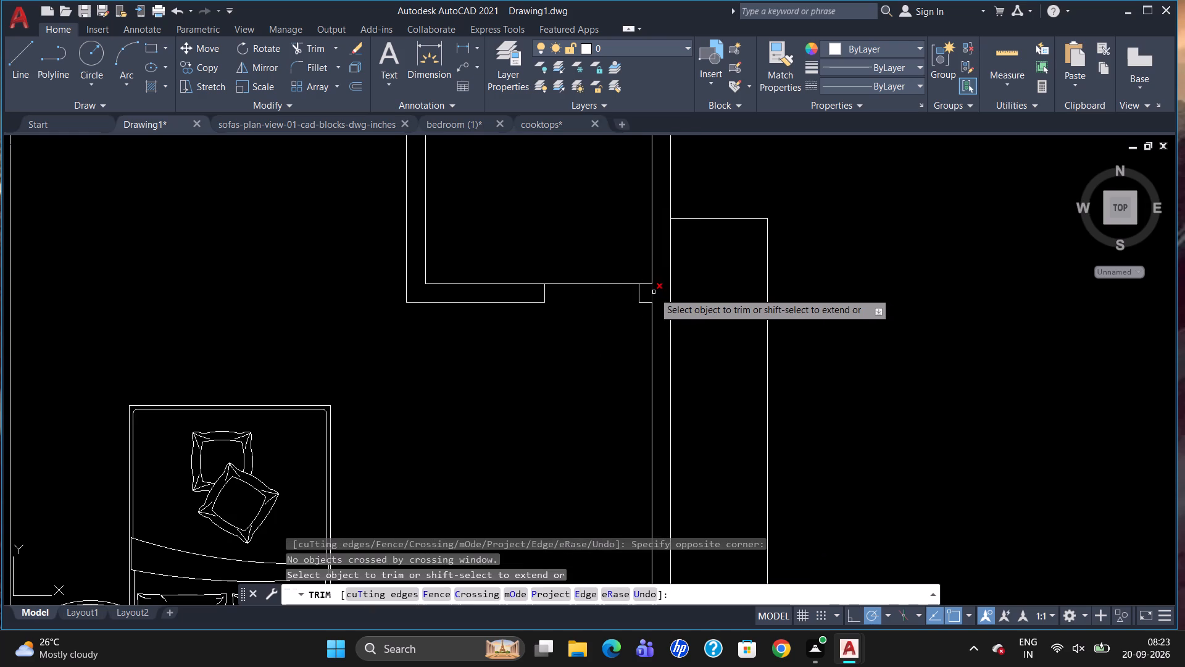
left_click(652, 292)
key("Escape")
Draw the wardrobe front line 2' south of the northwest bedroom's north wall, from the west wall to the small room's outer wall.
scroll(660, 288, "down", 2)
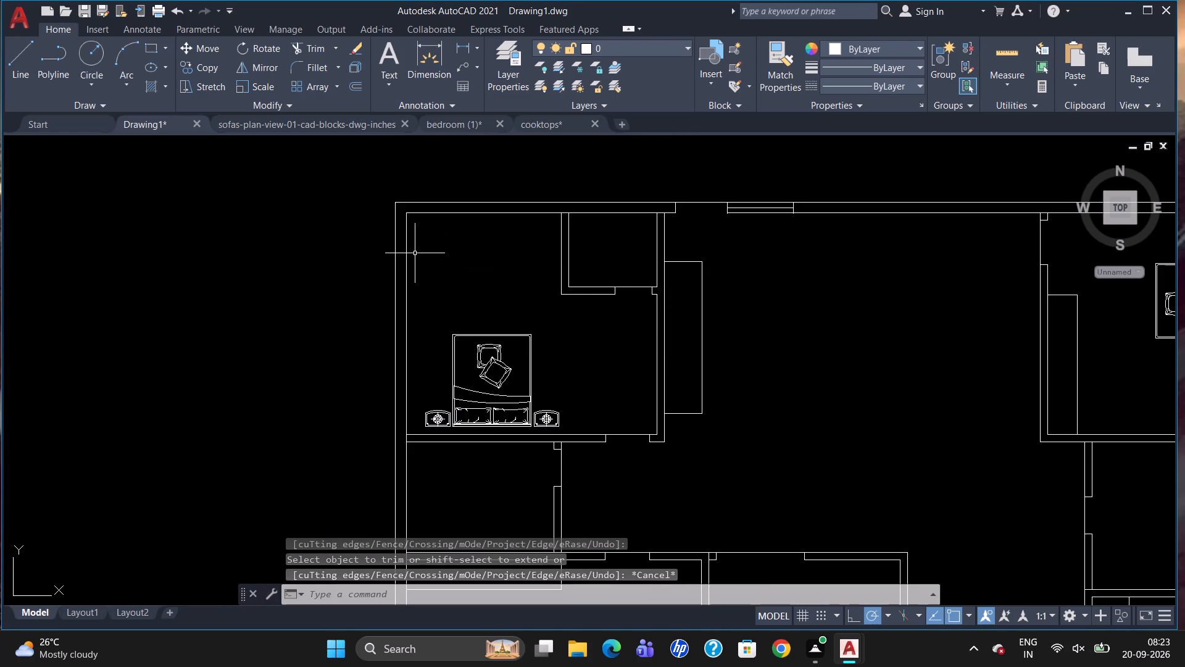
key("t")
key("BackSpace")
key("l")
key("Return")
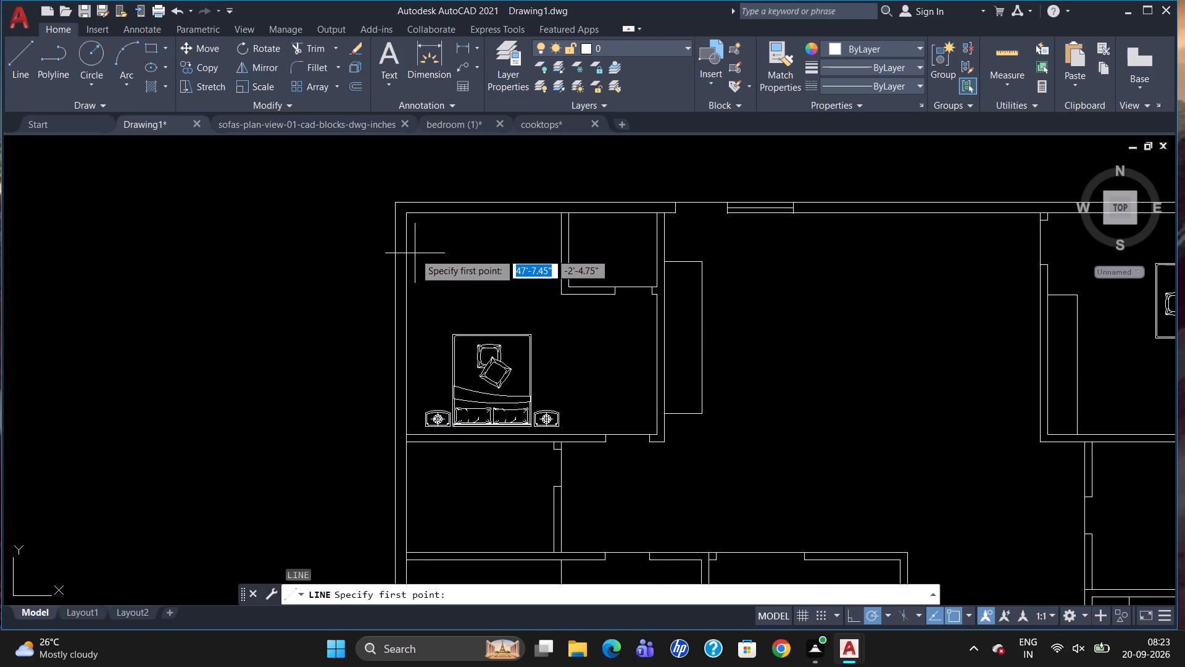
type("TK")
key("Return")
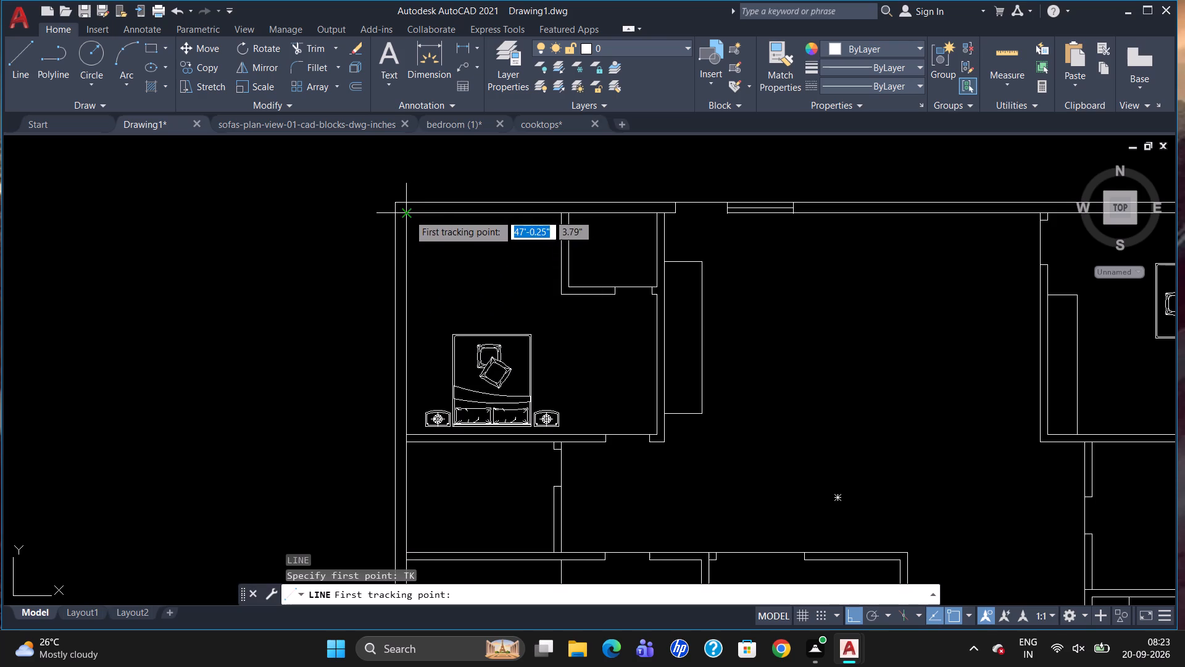
left_click_drag(405, 216, 405, 237)
key("2")
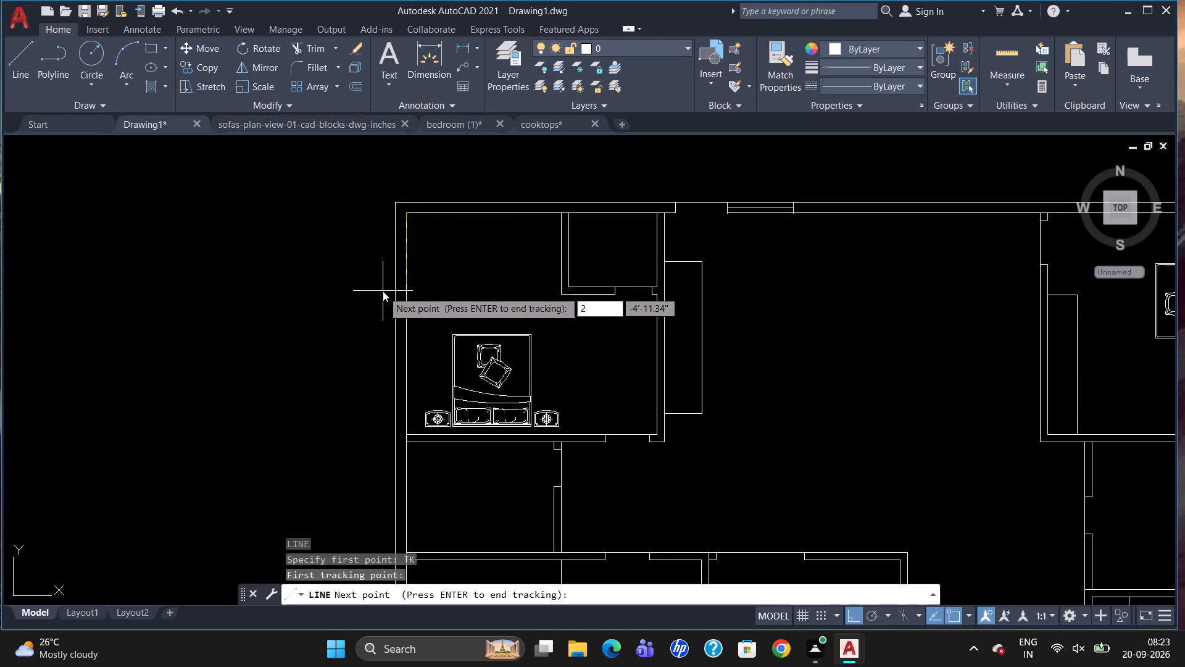
key("apostrophe")
key("Return")
key("Return")
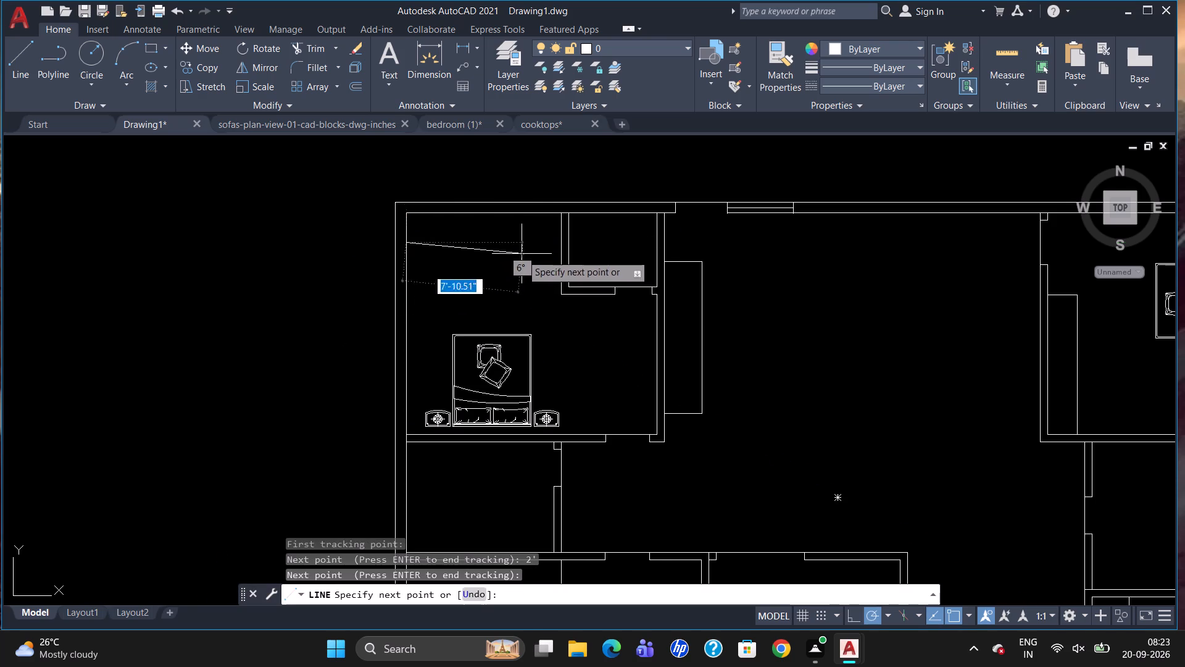
left_click(557, 242)
key("Escape")
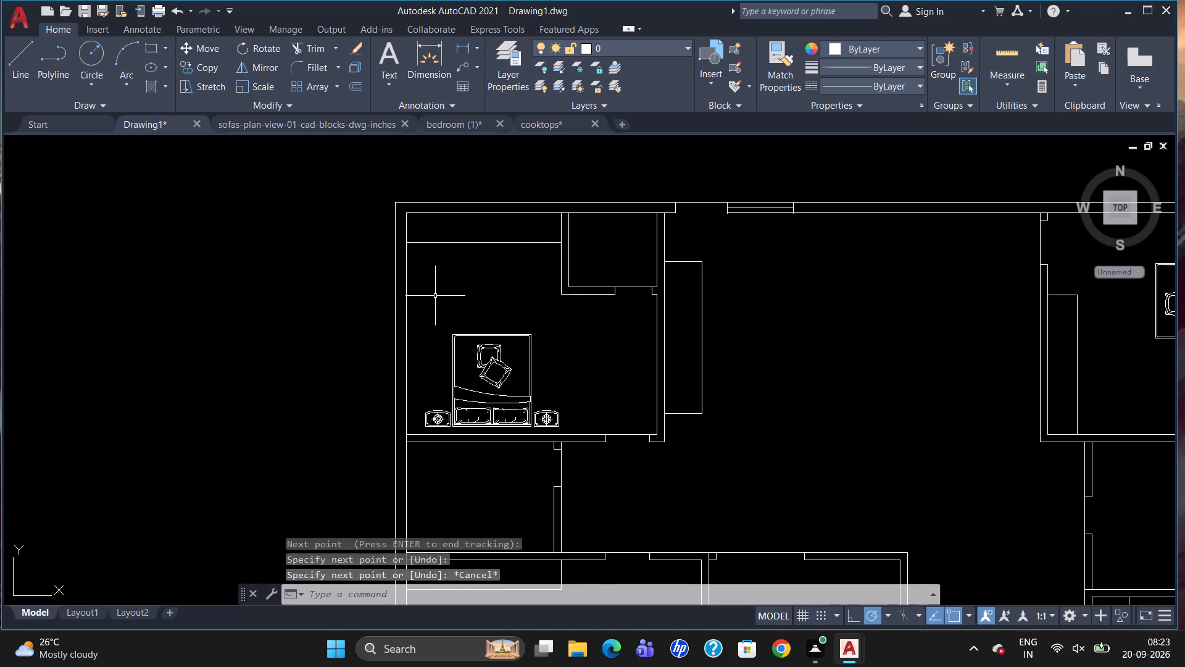
Delete the two door jamb lines in the south wall of the northwest bedroom's small room.
scroll(435, 295, "down", 1)
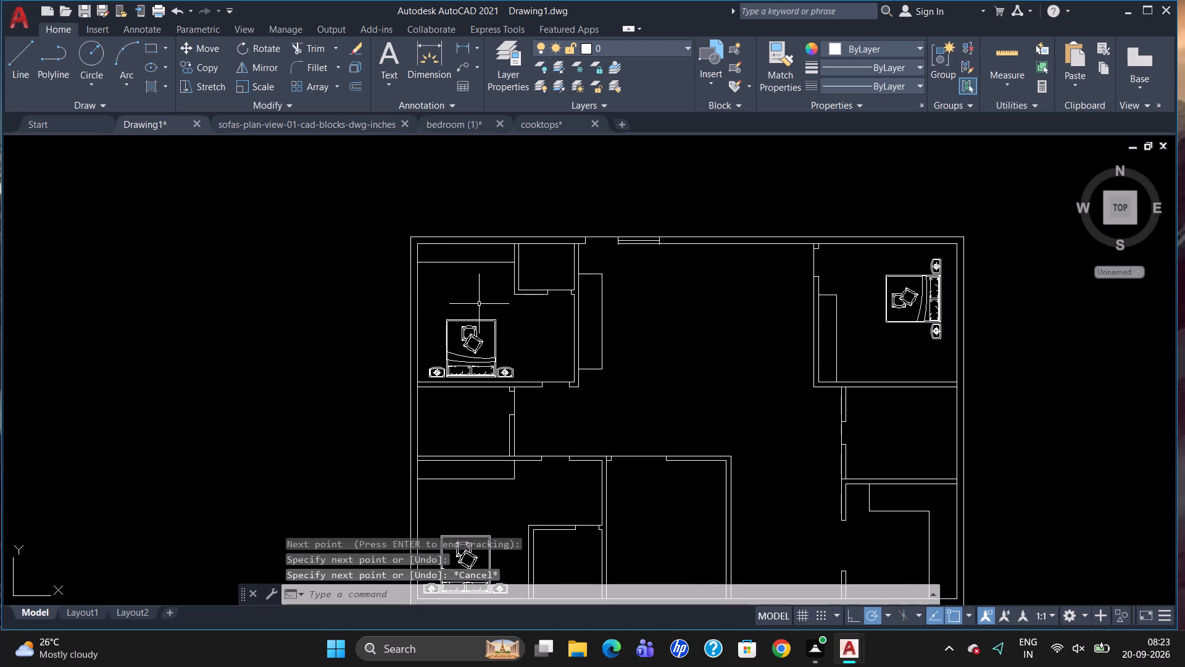
scroll(494, 244, "up", 1)
scroll(544, 295, "down", 1)
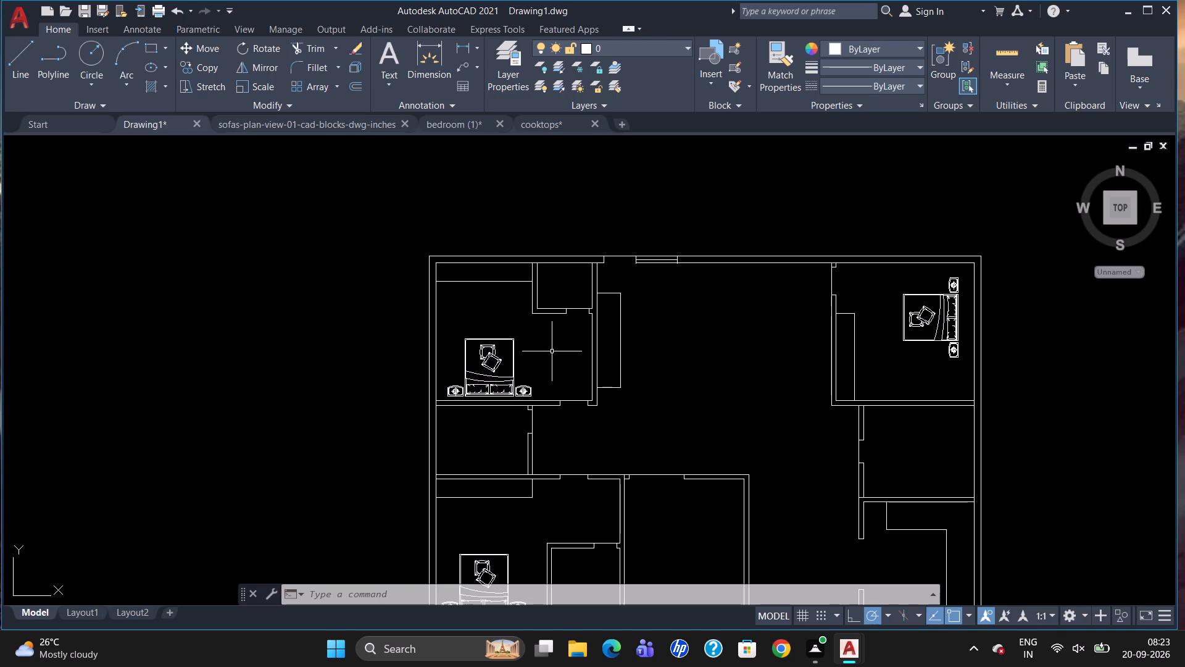
scroll(552, 302, "up", 1)
left_click(576, 314)
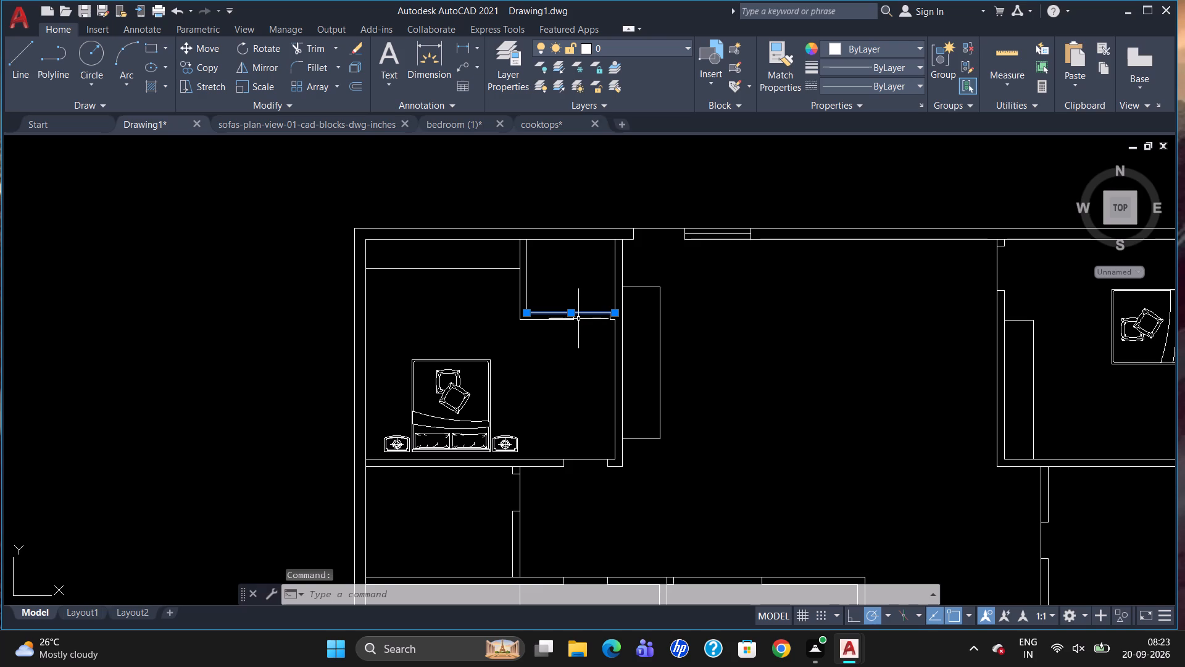
key("Escape")
scroll(578, 319, "up", 1)
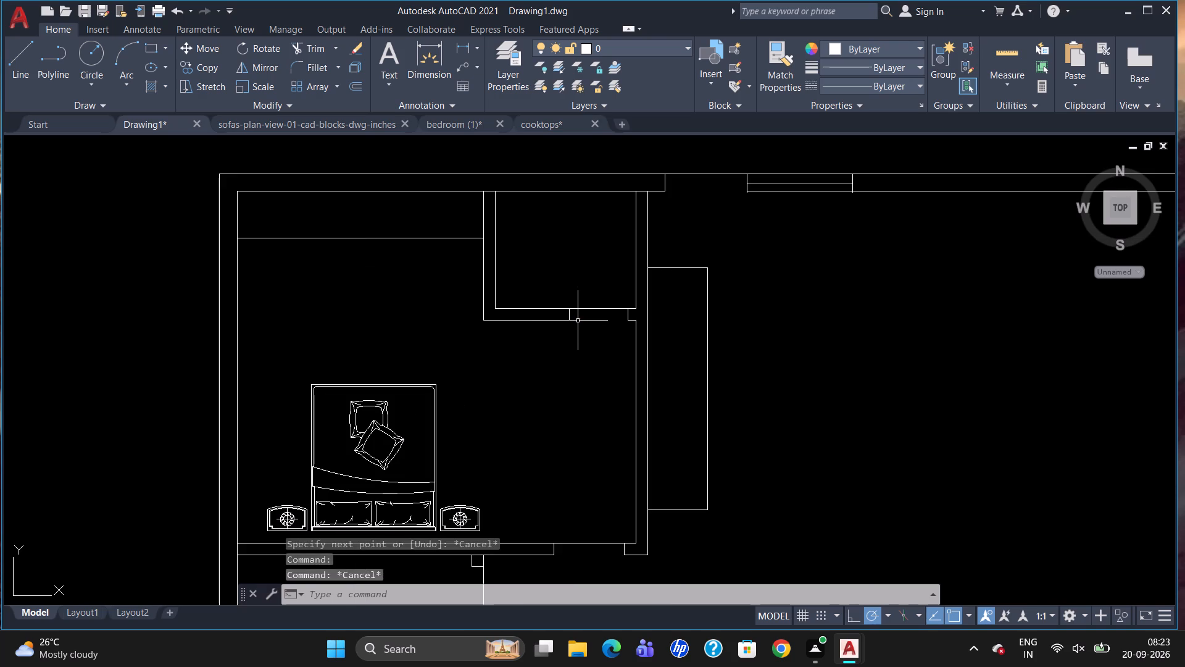
left_click_drag(569, 313, 575, 317)
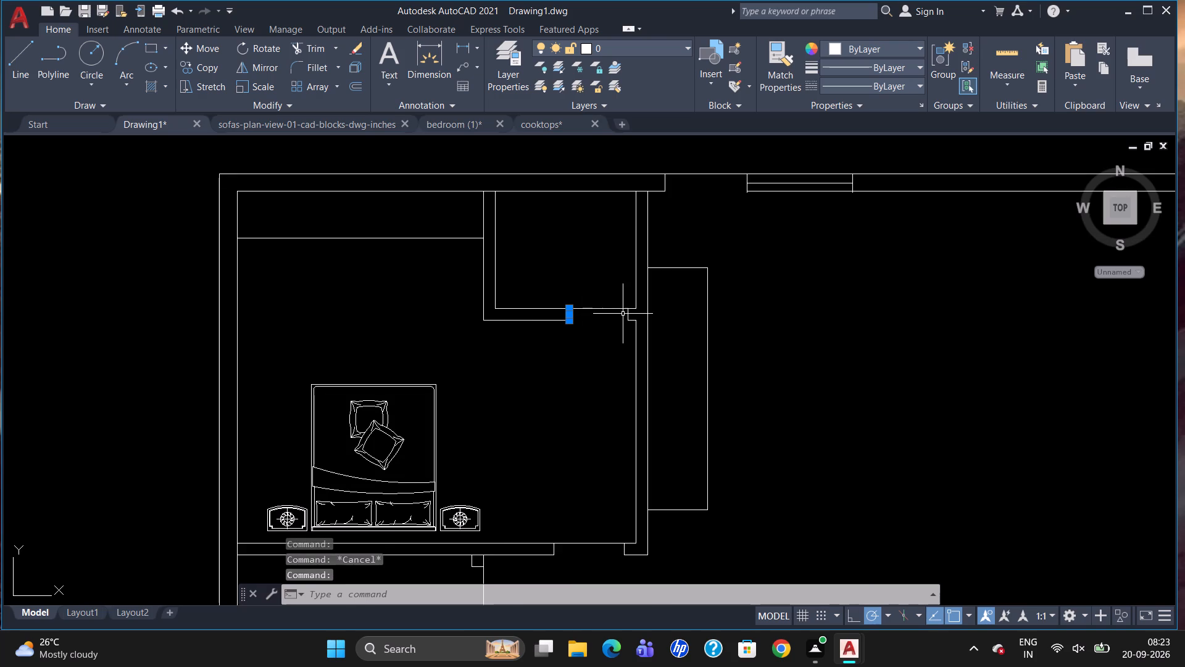
left_click_drag(628, 314, 625, 321)
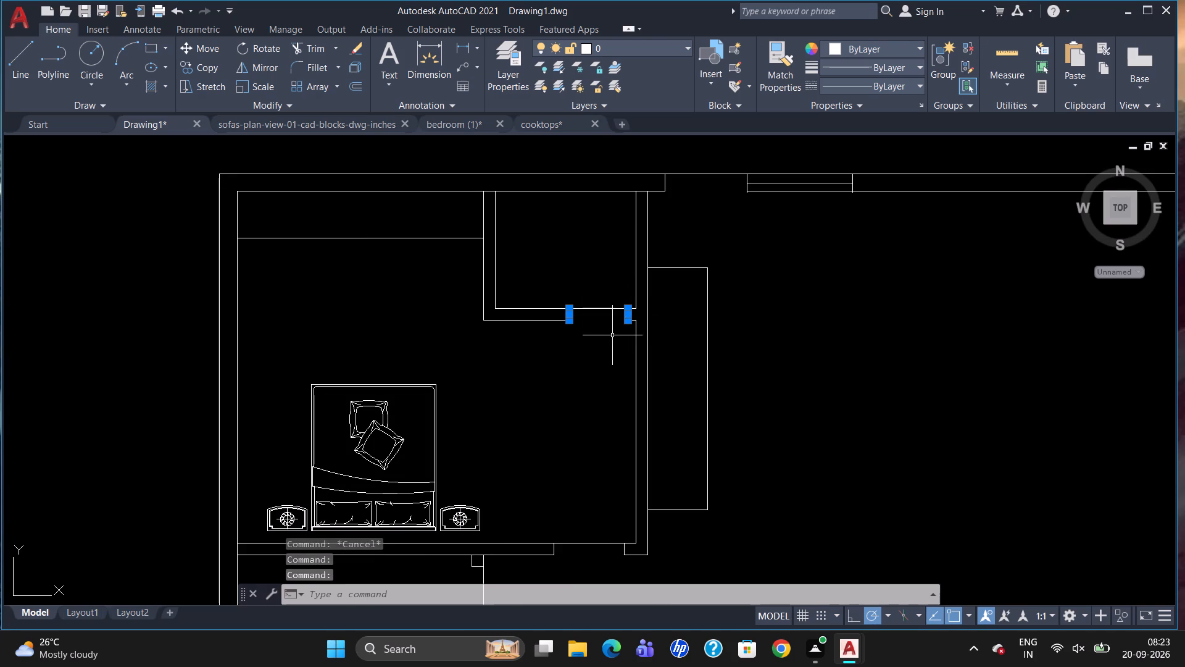
key("Delete")
Draw a line along the small room's outer south wall face to close the former door opening.
key("l")
key("Return")
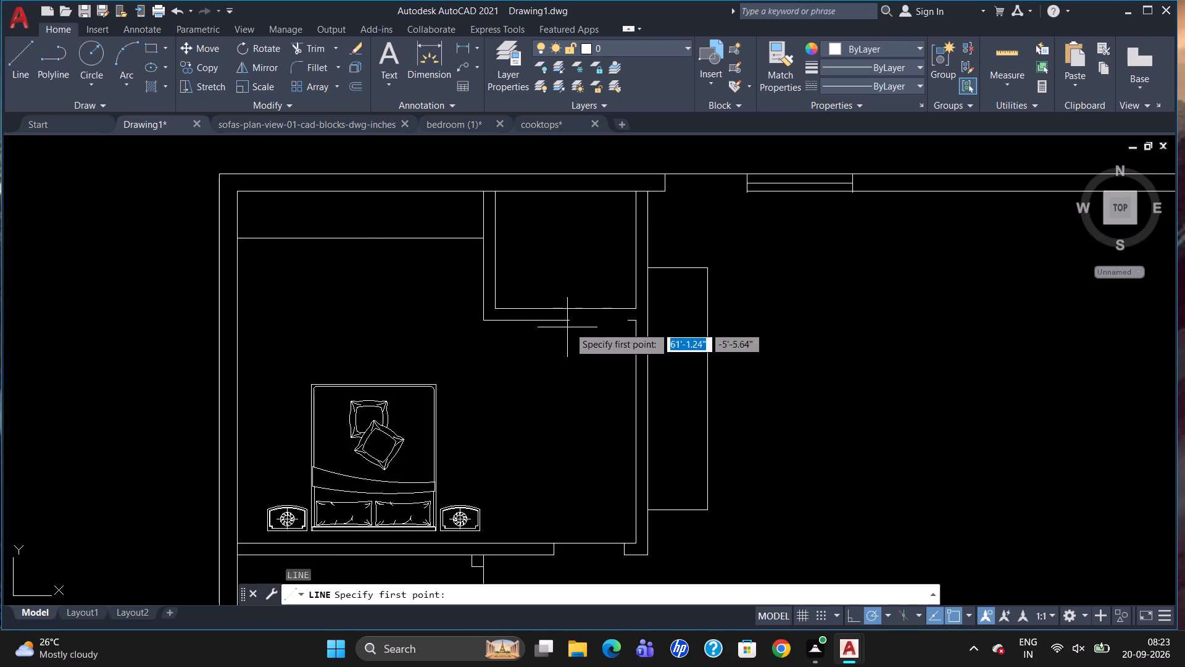
left_click_drag(574, 319, 590, 325)
left_click(633, 319)
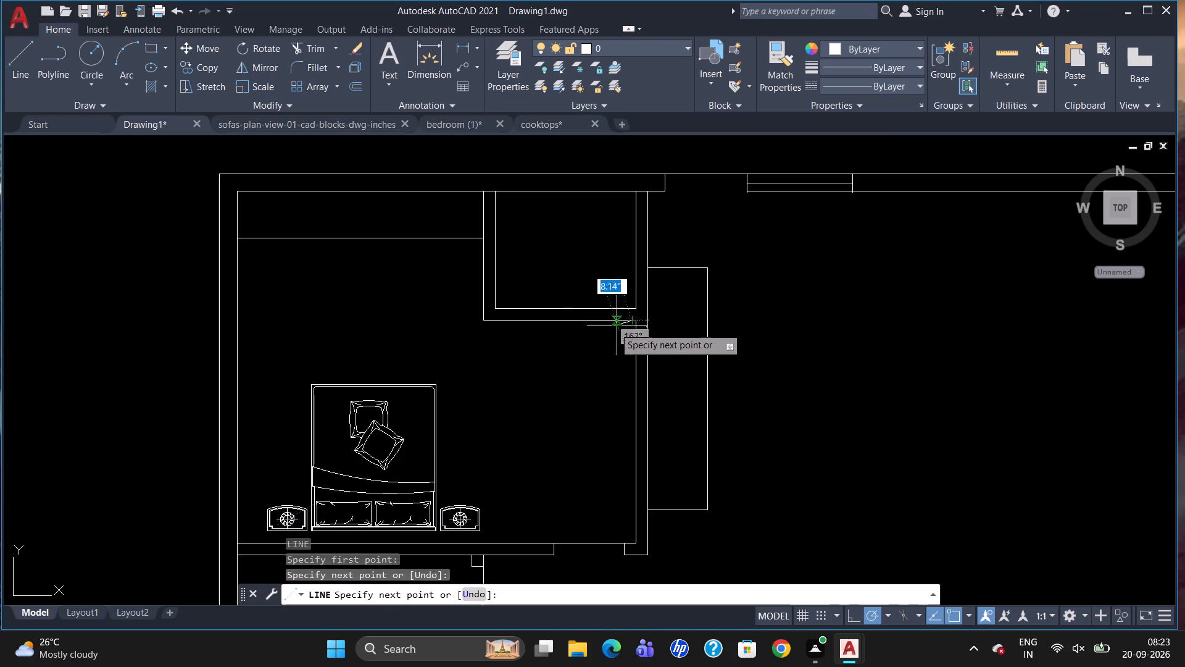
key("Escape")
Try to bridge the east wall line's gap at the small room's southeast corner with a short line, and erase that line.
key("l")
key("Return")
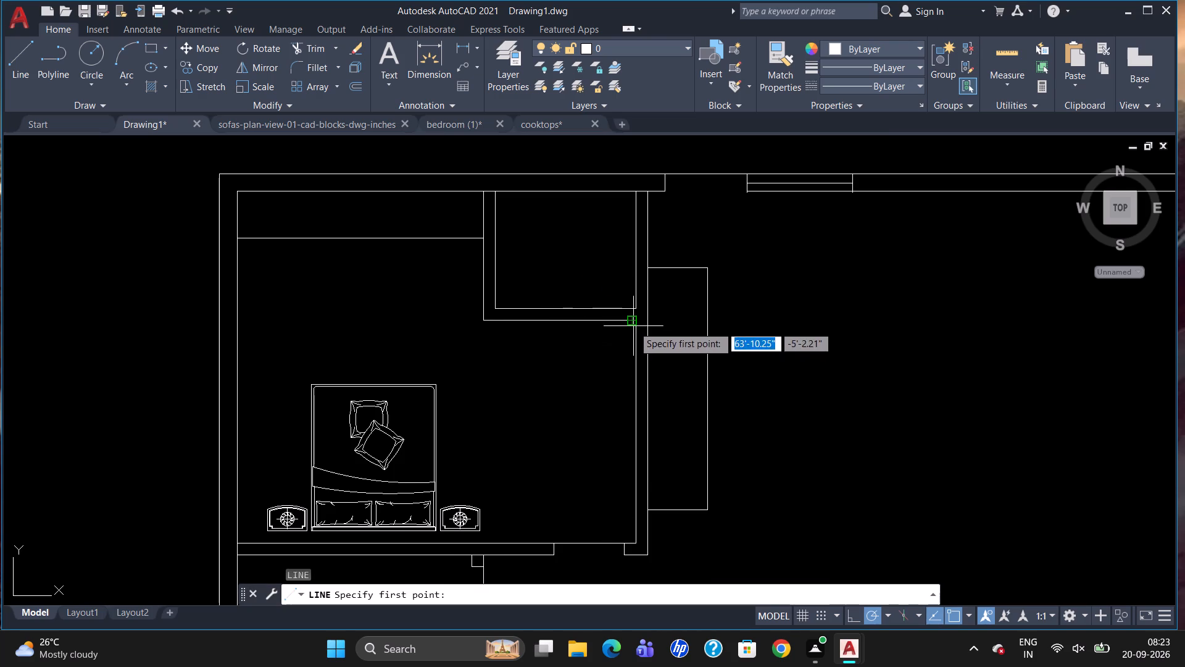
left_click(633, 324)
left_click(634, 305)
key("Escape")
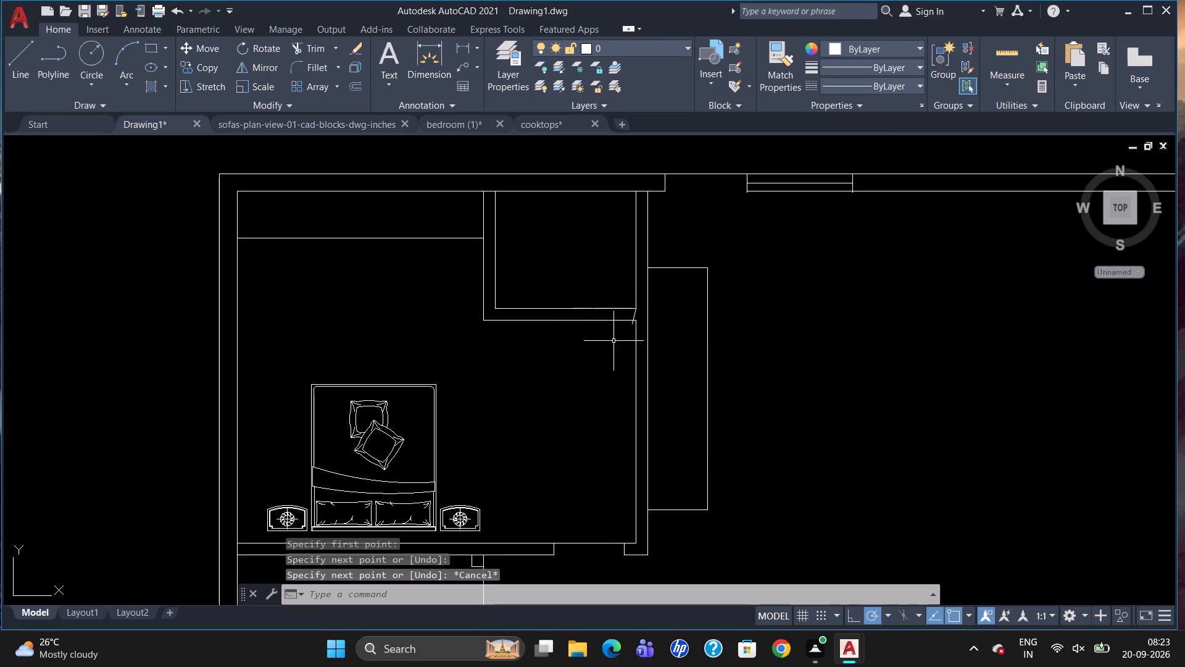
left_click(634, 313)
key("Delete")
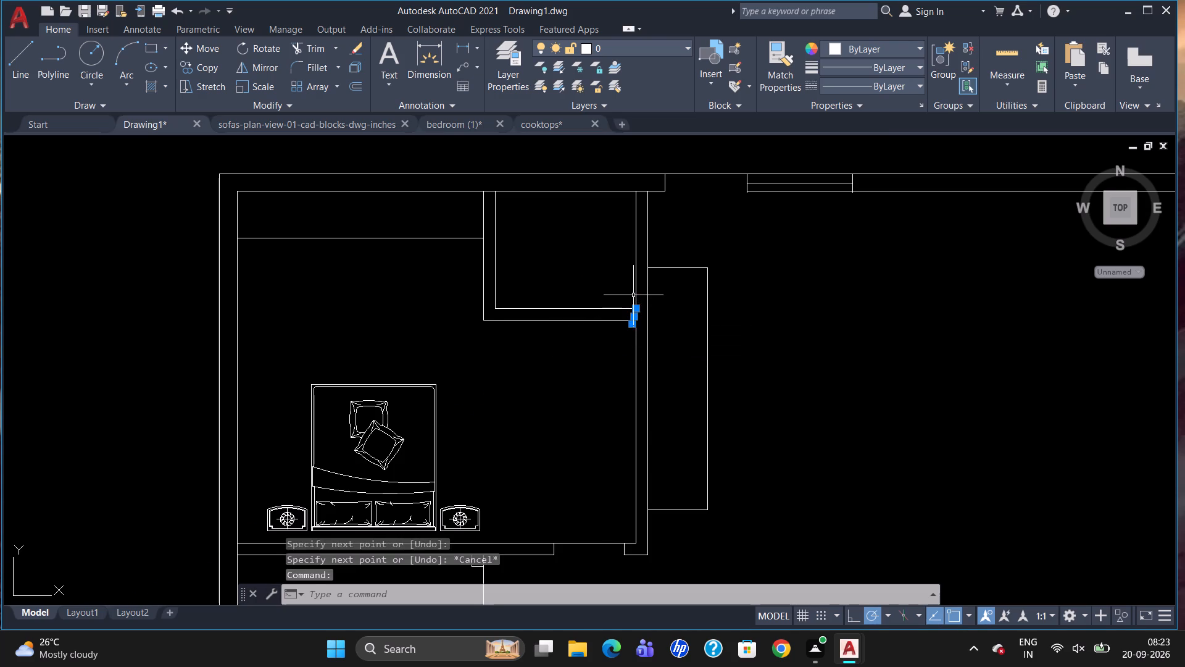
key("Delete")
Join the two segments of the bedroom's inner east wall line, above and below the small room's south wall, into one line.
left_click_drag(635, 286, 644, 306)
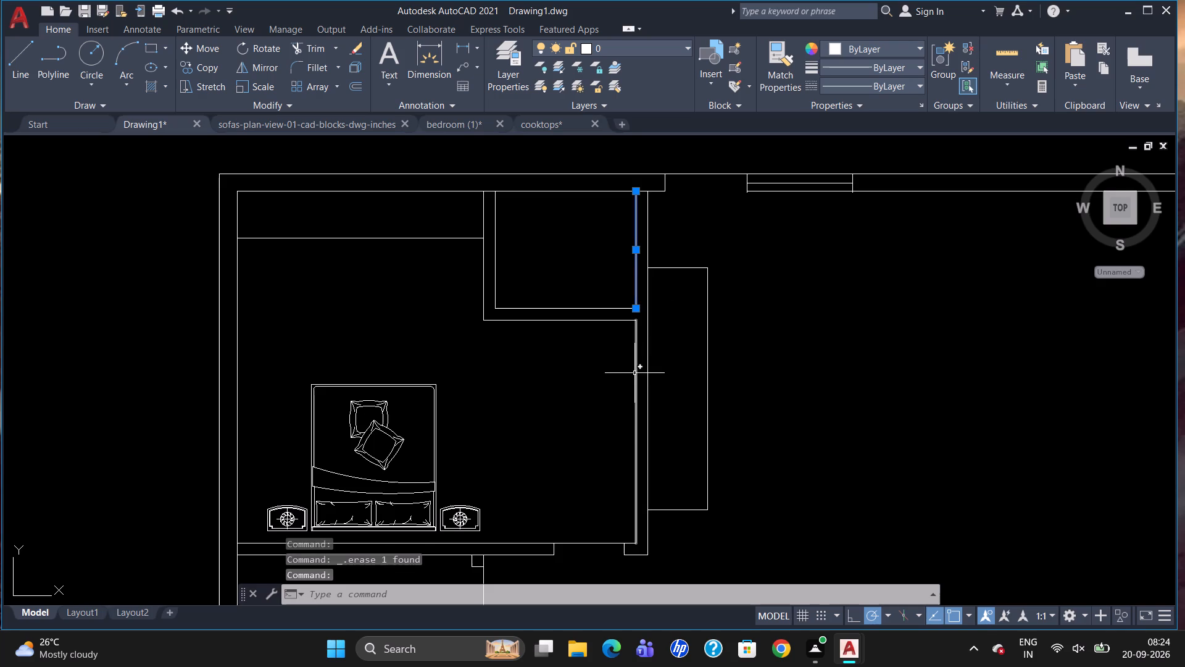
left_click(634, 372)
key("j")
key("Return")
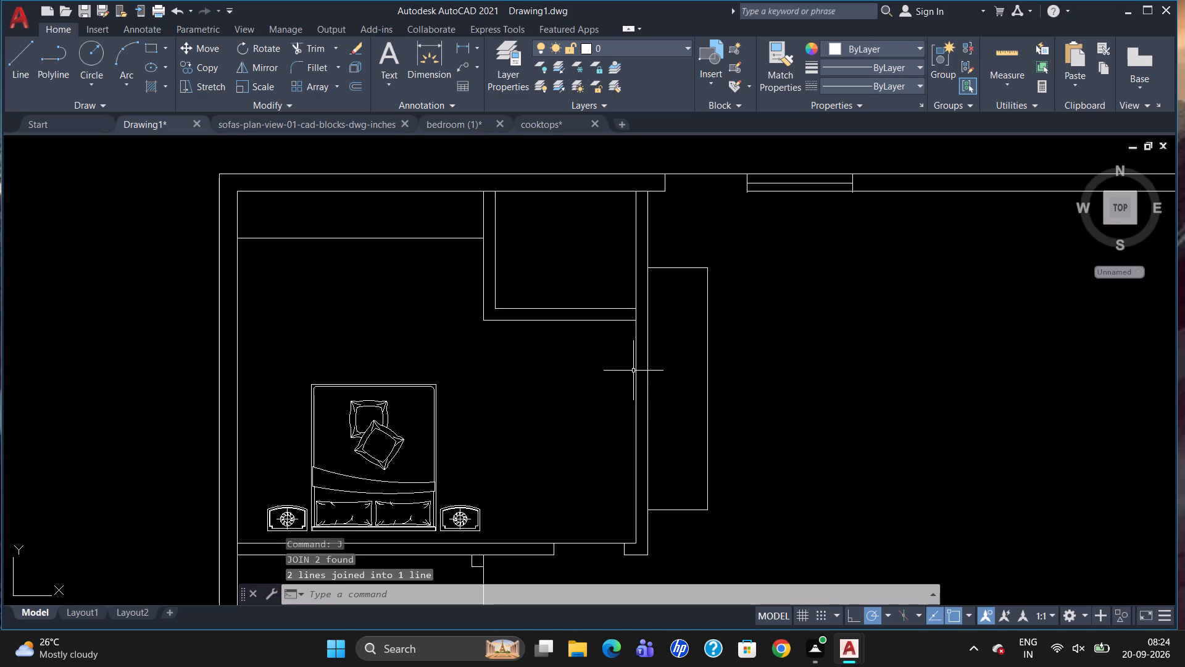
Draw a door jamb line across the small room's west wall, tracked 4" north of its inner southwest corner.
scroll(636, 372, "down", 1)
scroll(517, 293, "up", 1)
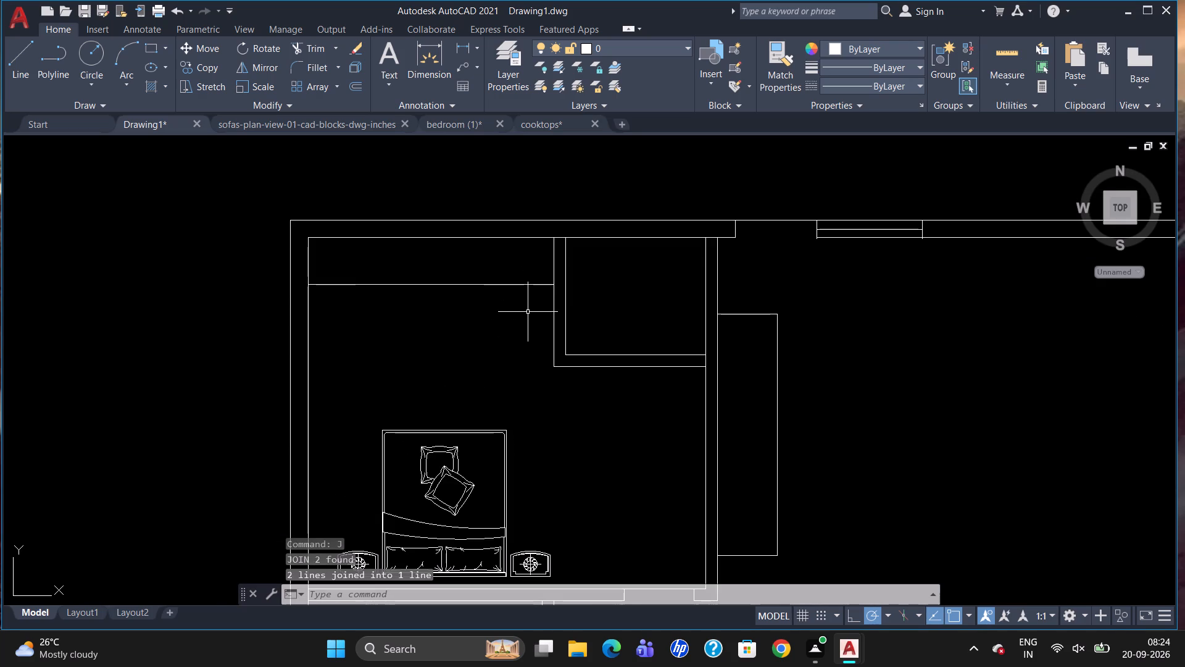
key("l")
key("Return")
key("t")
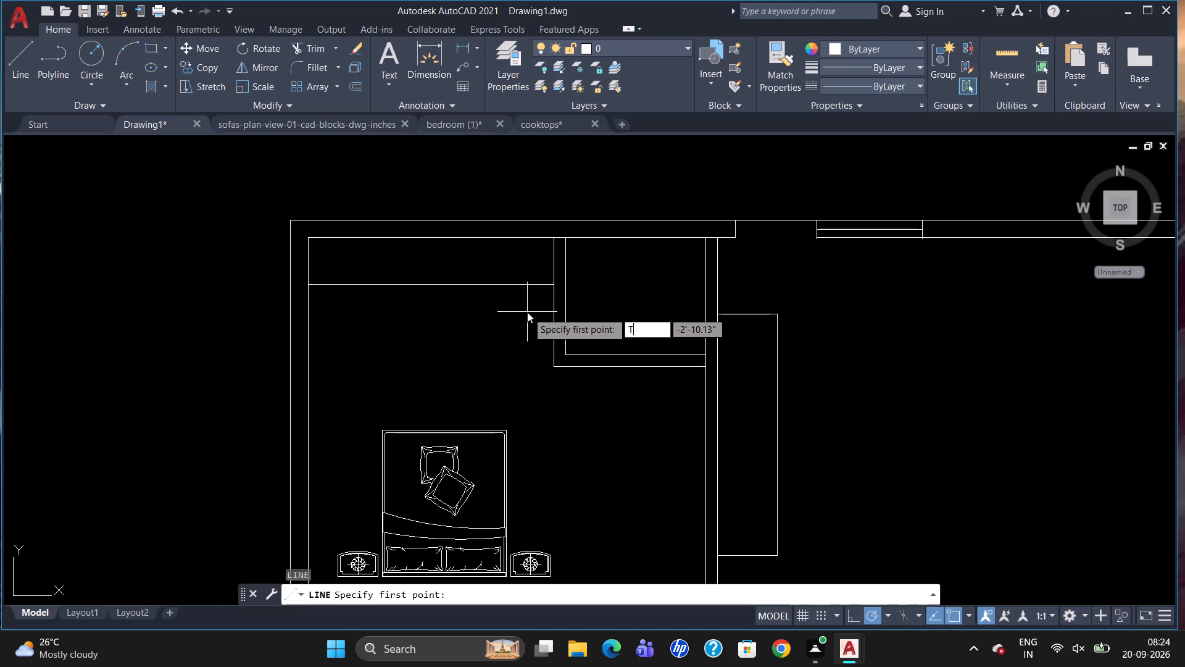
key("k")
key("Return")
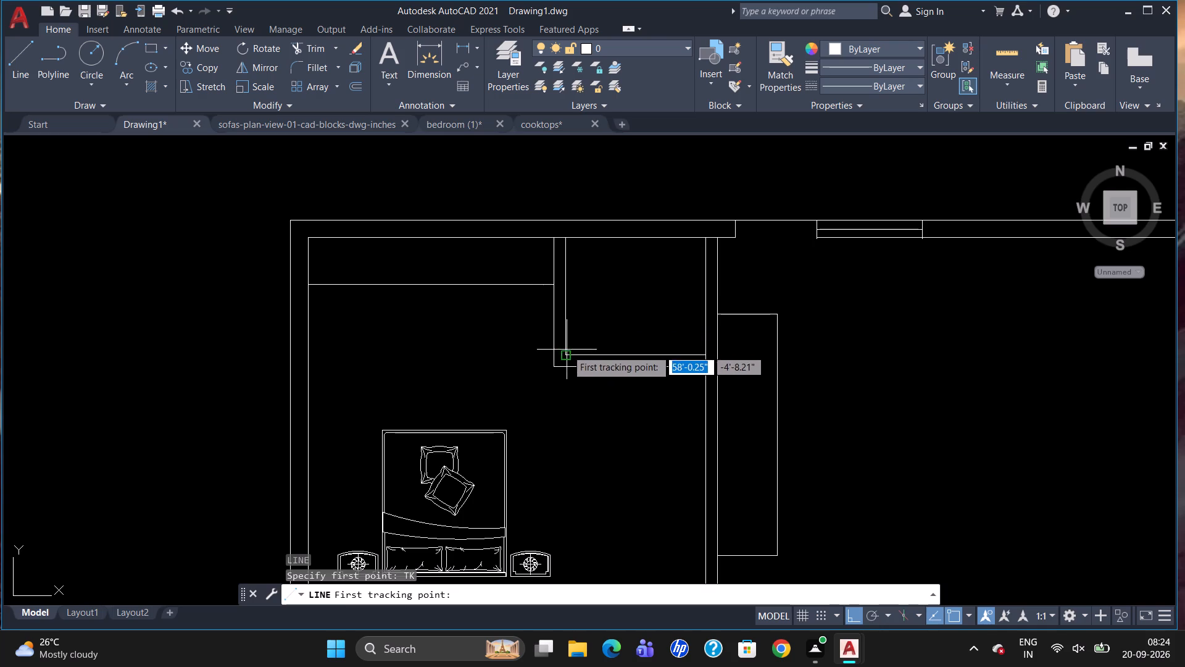
left_click(572, 348)
key("4")
key("Return")
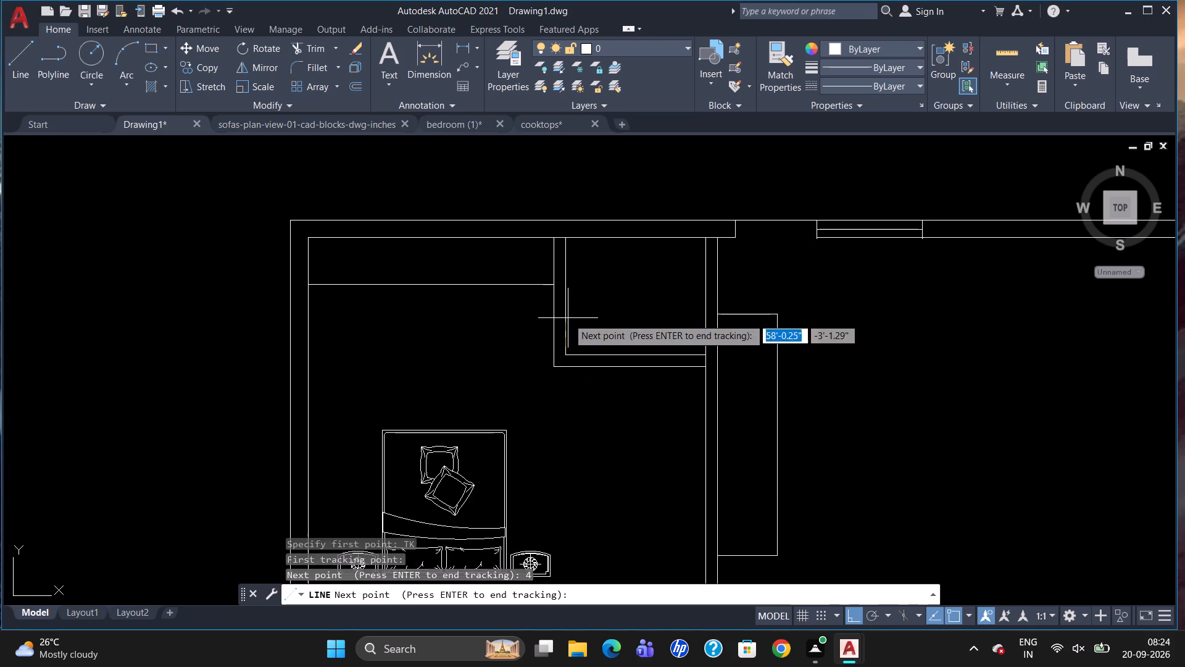
key("Return")
scroll(555, 347, "up", 2)
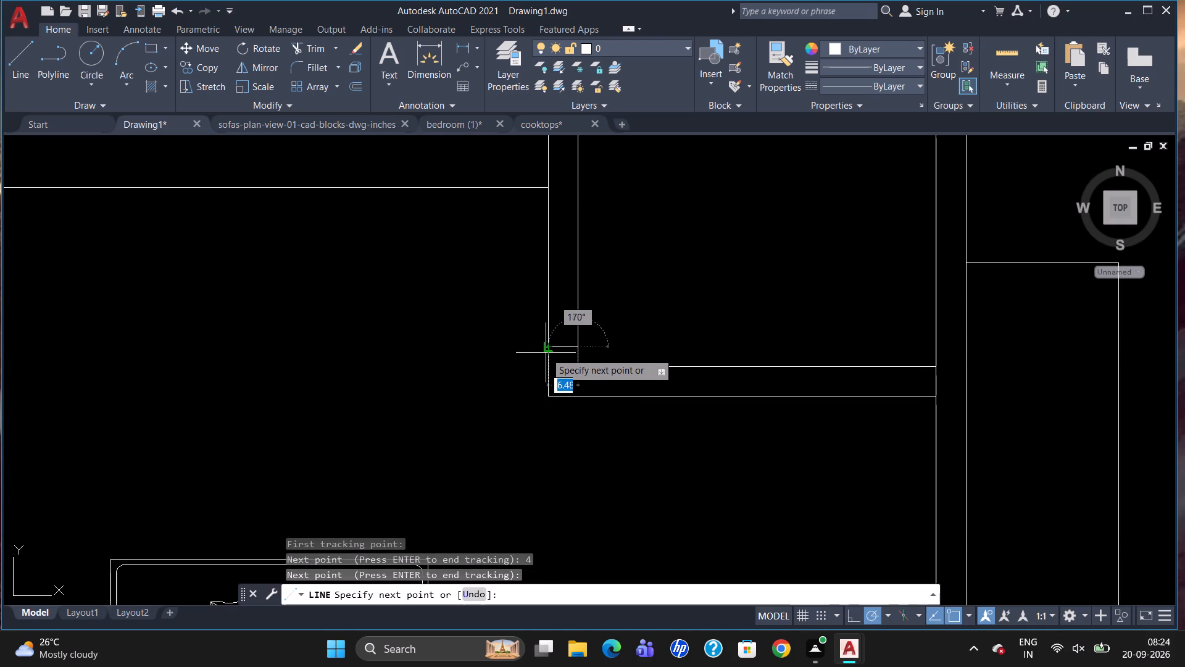
left_click(545, 349)
key("Escape")
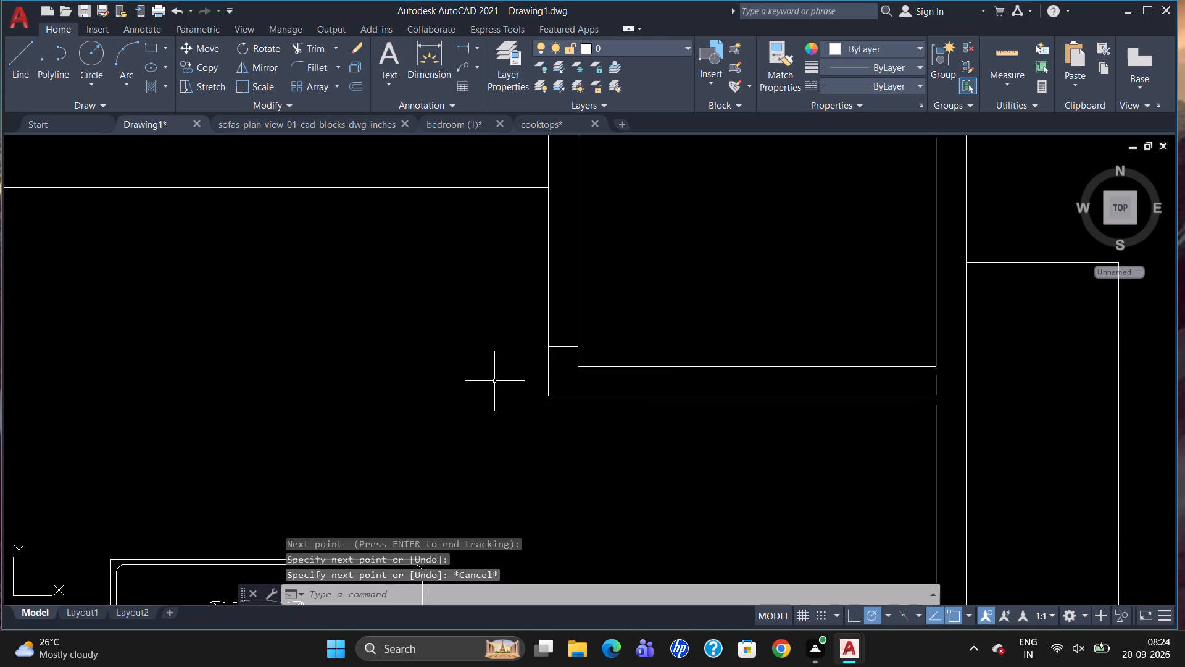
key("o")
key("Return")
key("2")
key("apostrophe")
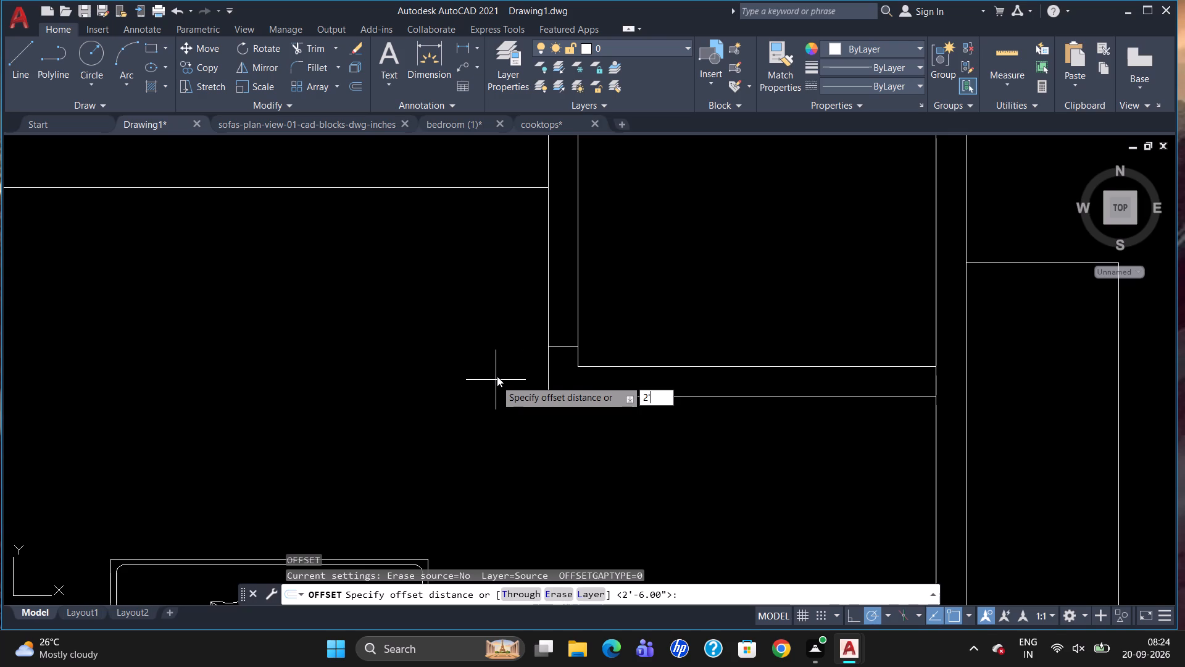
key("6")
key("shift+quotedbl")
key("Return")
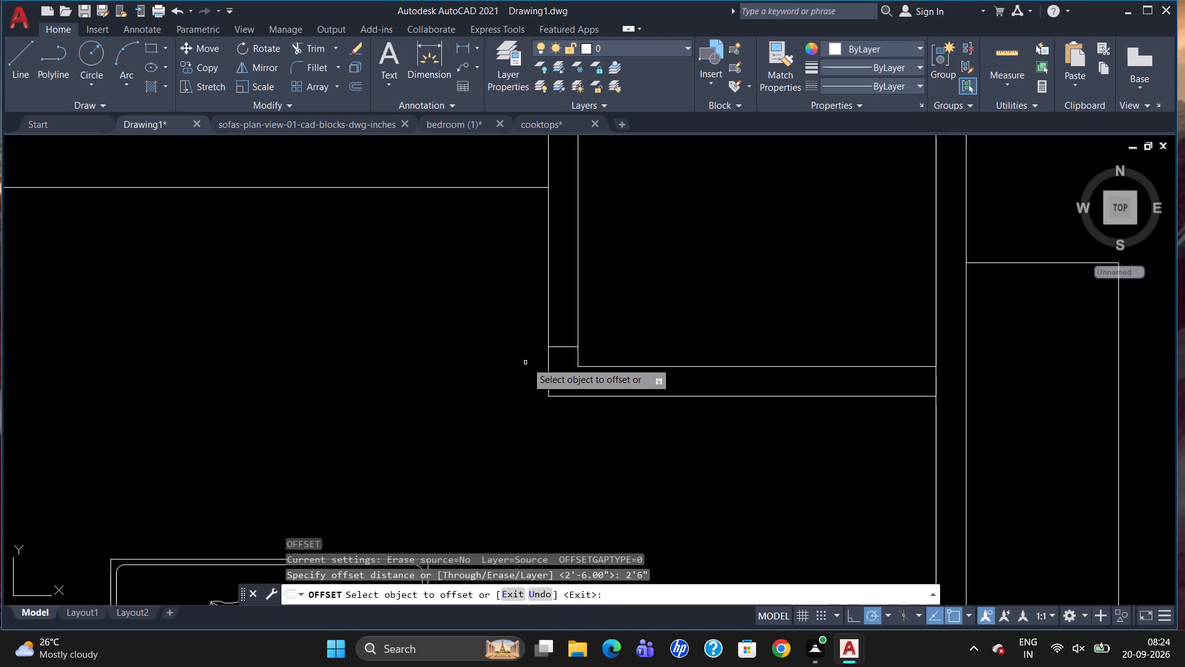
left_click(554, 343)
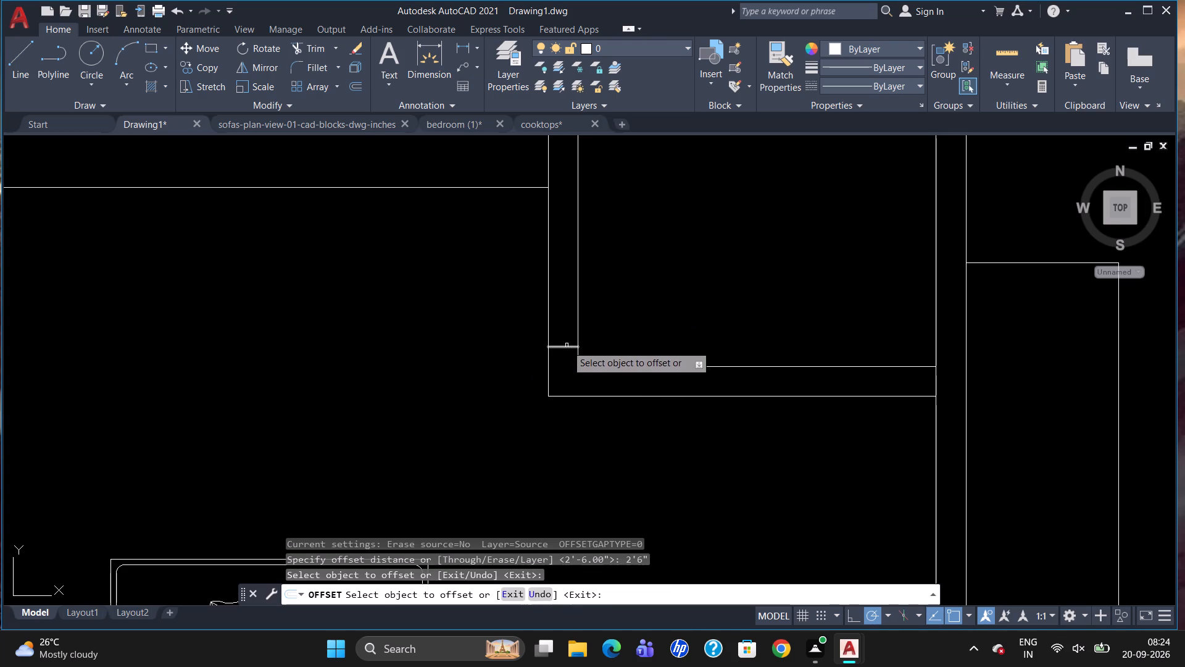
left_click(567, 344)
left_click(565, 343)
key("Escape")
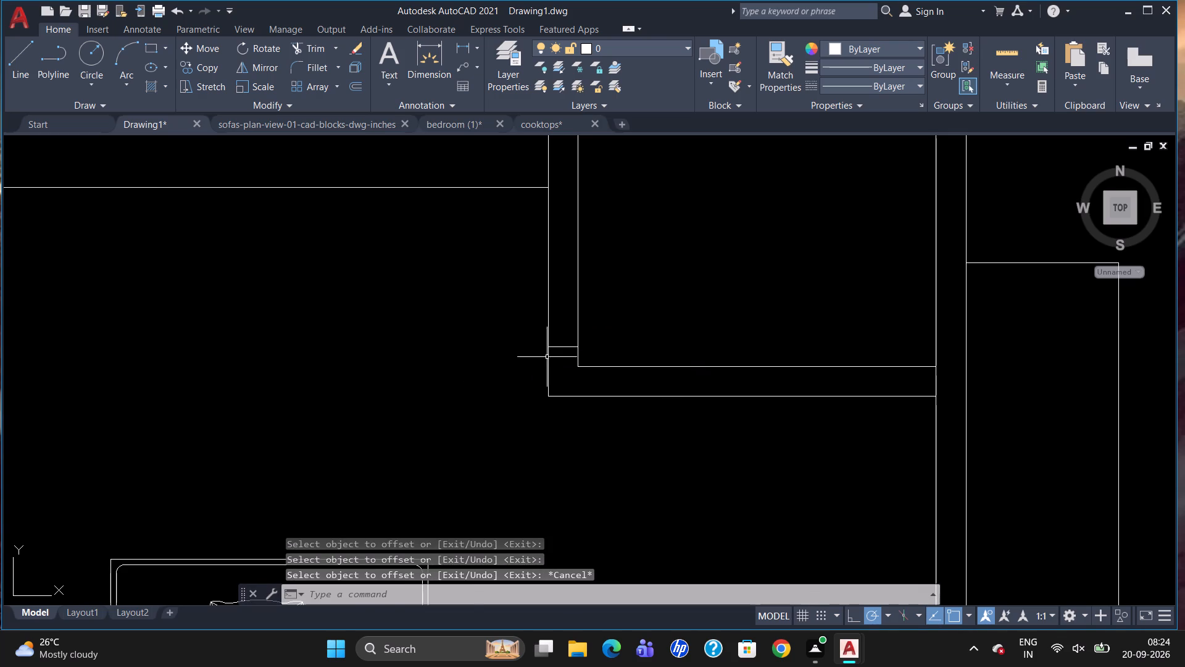
Offset the west wall jamb line 2'6" north to mark the other side of the small room's door opening.
scroll(547, 359, "down", 1)
key("o")
key("Return")
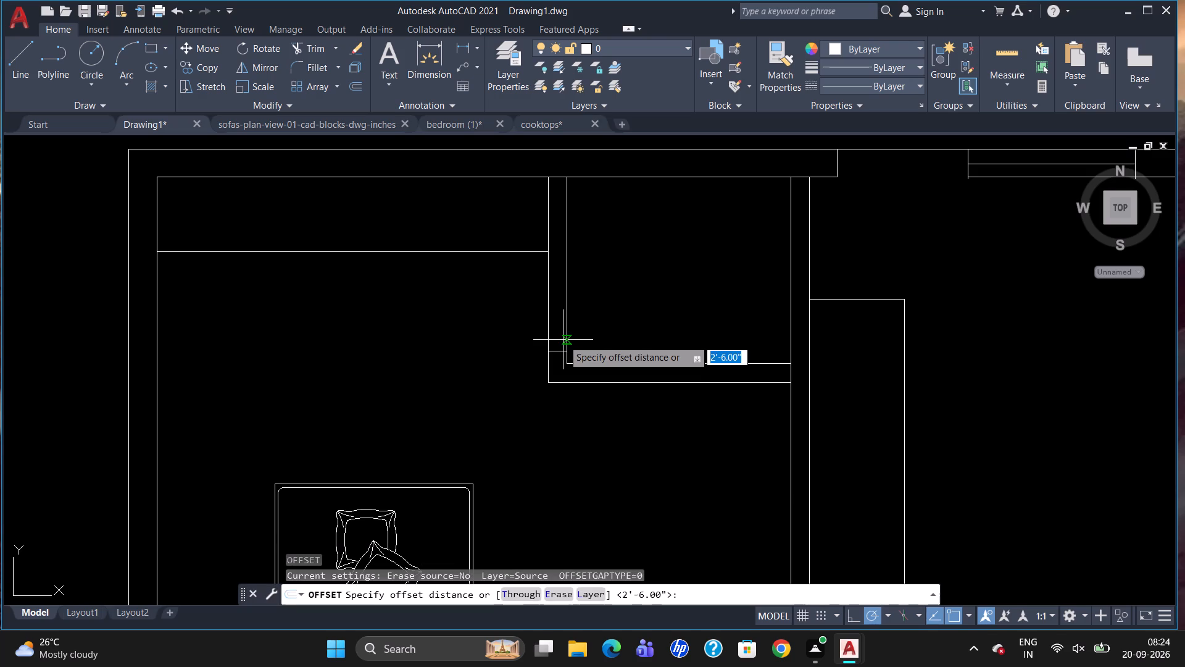
type("2'6")
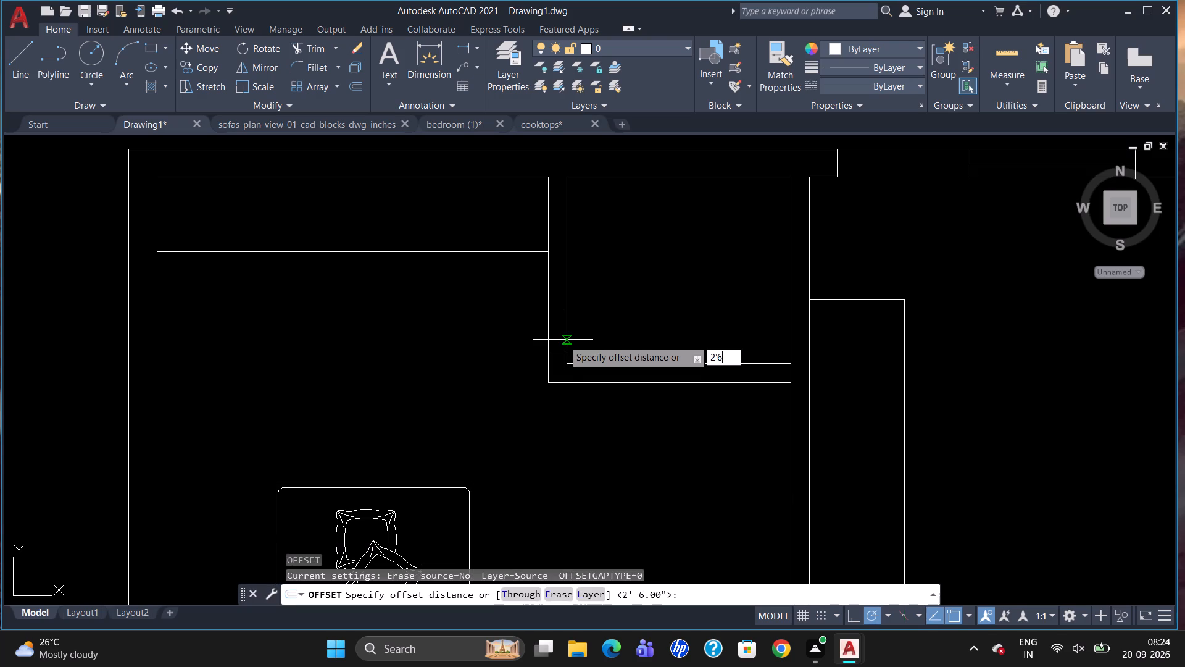
key("shift+quotedbl")
key("Return")
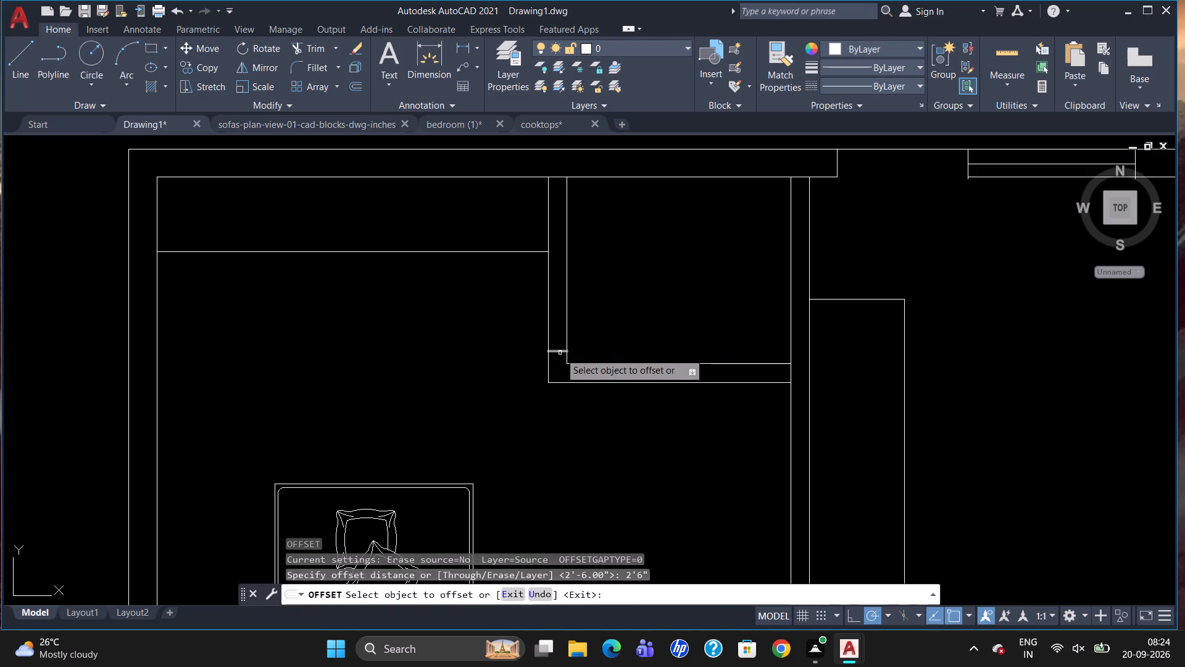
left_click(560, 351)
left_click(560, 333)
key("Escape")
Trim the inner line of the small room's west wall between the two jambs.
scroll(541, 230, "up", 1)
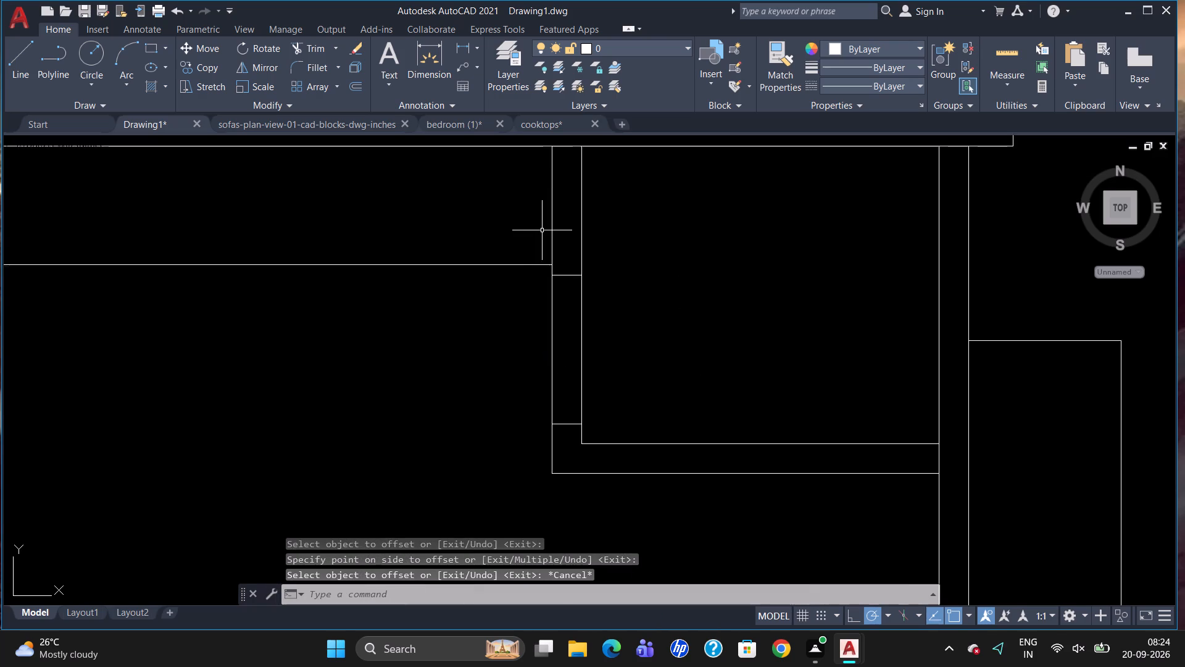
scroll(542, 230, "up", 1)
key("t")
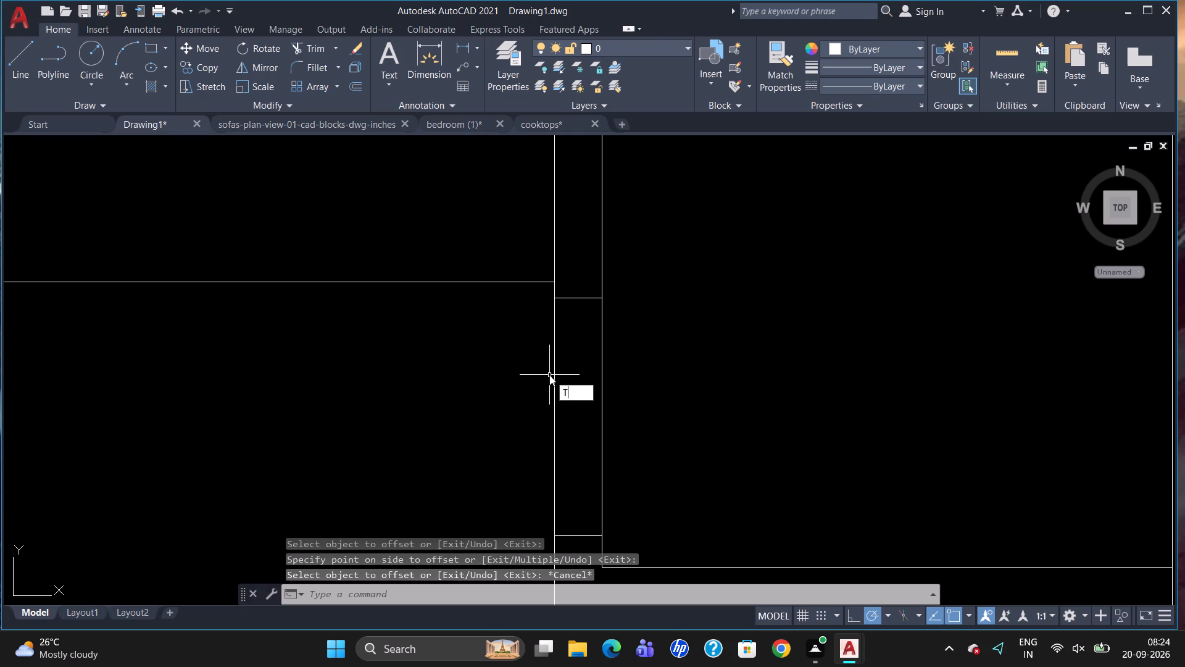
key("r")
key("Return")
key("Return")
left_click(604, 402)
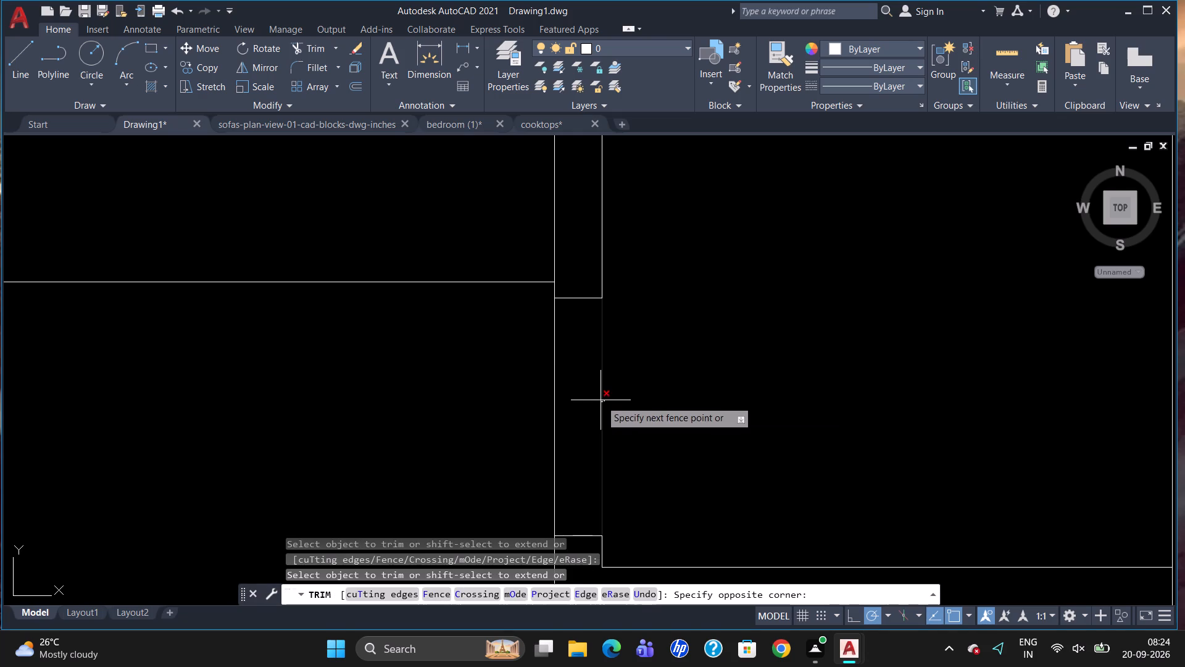
left_click(601, 399)
key("Escape")
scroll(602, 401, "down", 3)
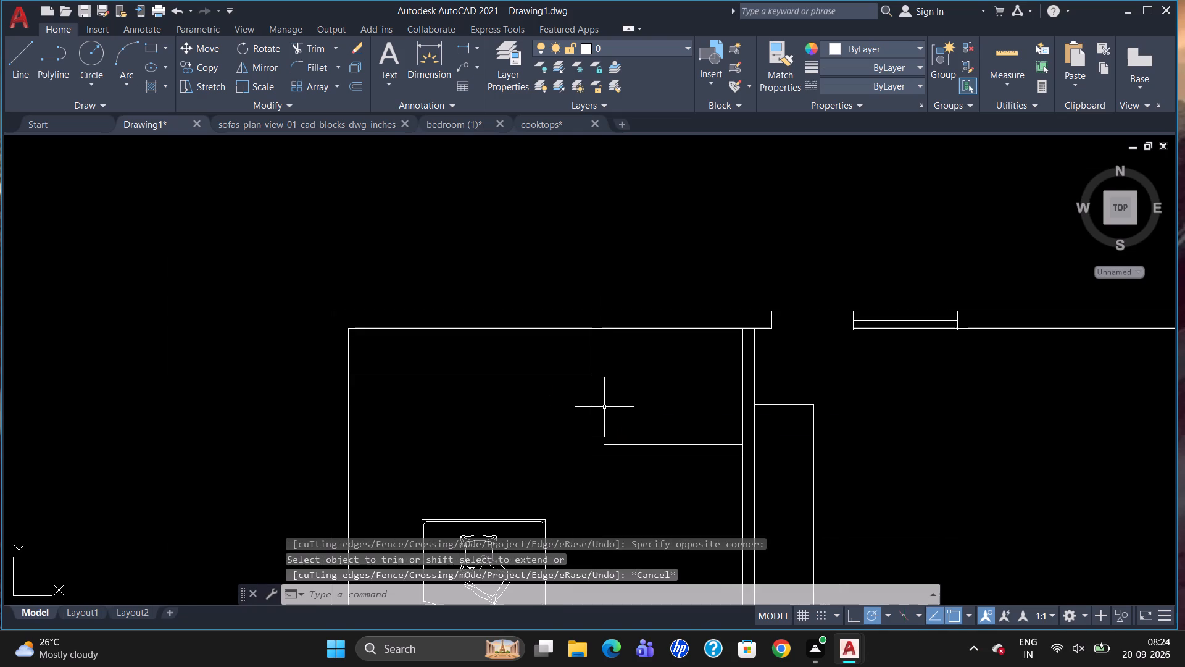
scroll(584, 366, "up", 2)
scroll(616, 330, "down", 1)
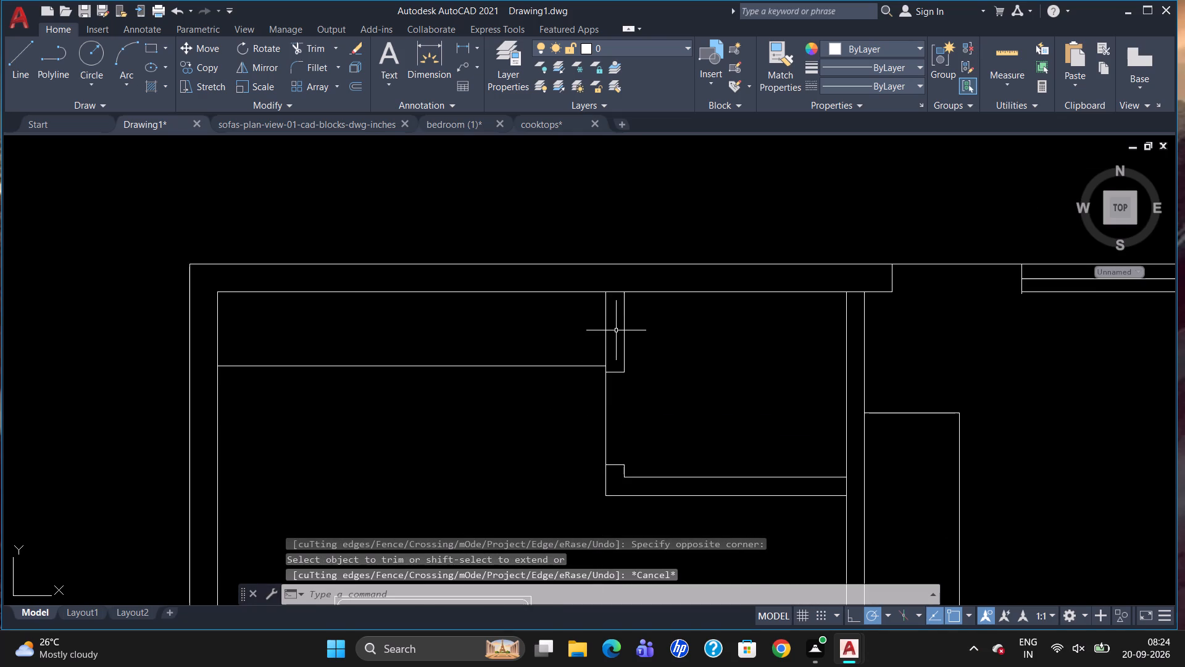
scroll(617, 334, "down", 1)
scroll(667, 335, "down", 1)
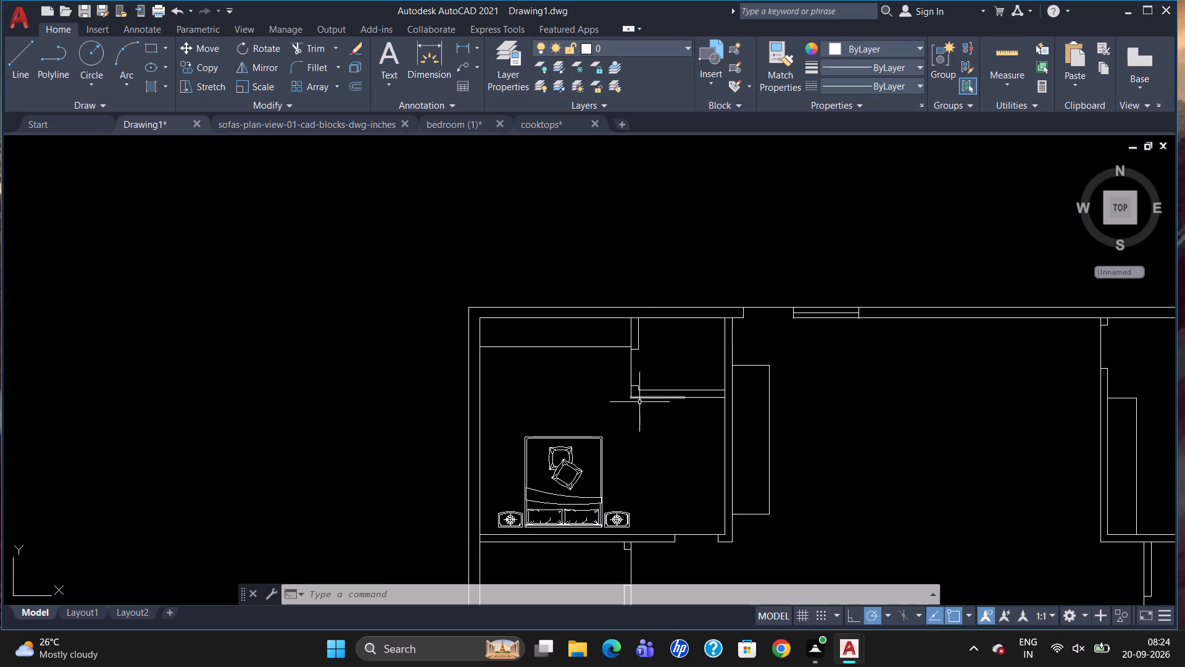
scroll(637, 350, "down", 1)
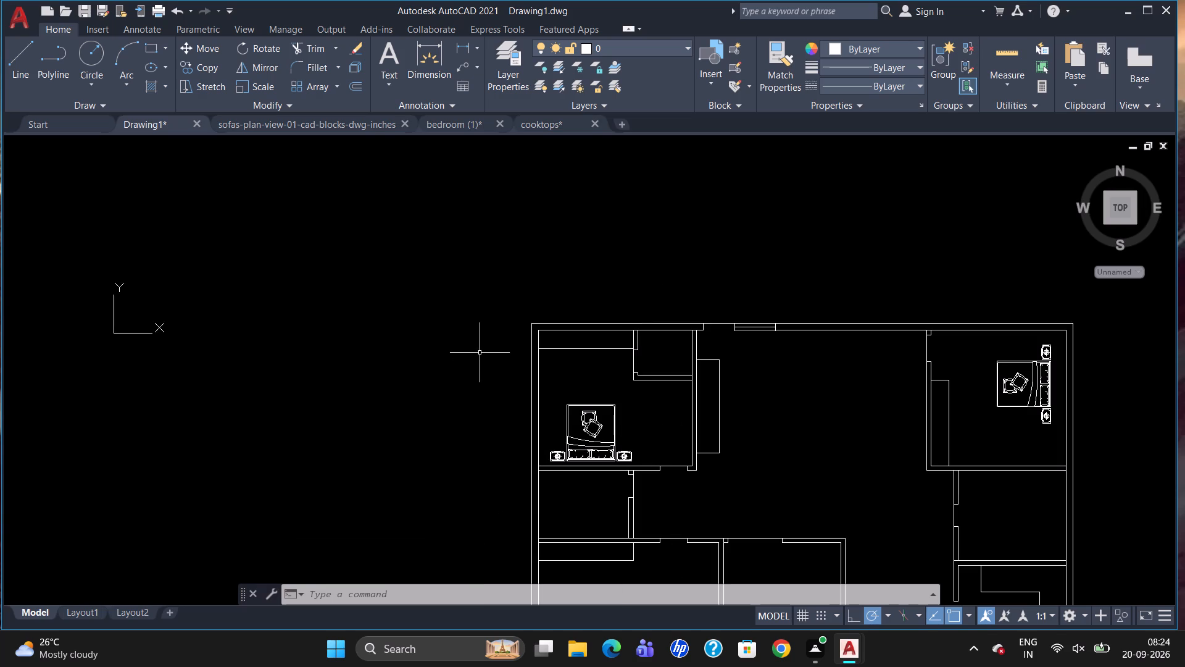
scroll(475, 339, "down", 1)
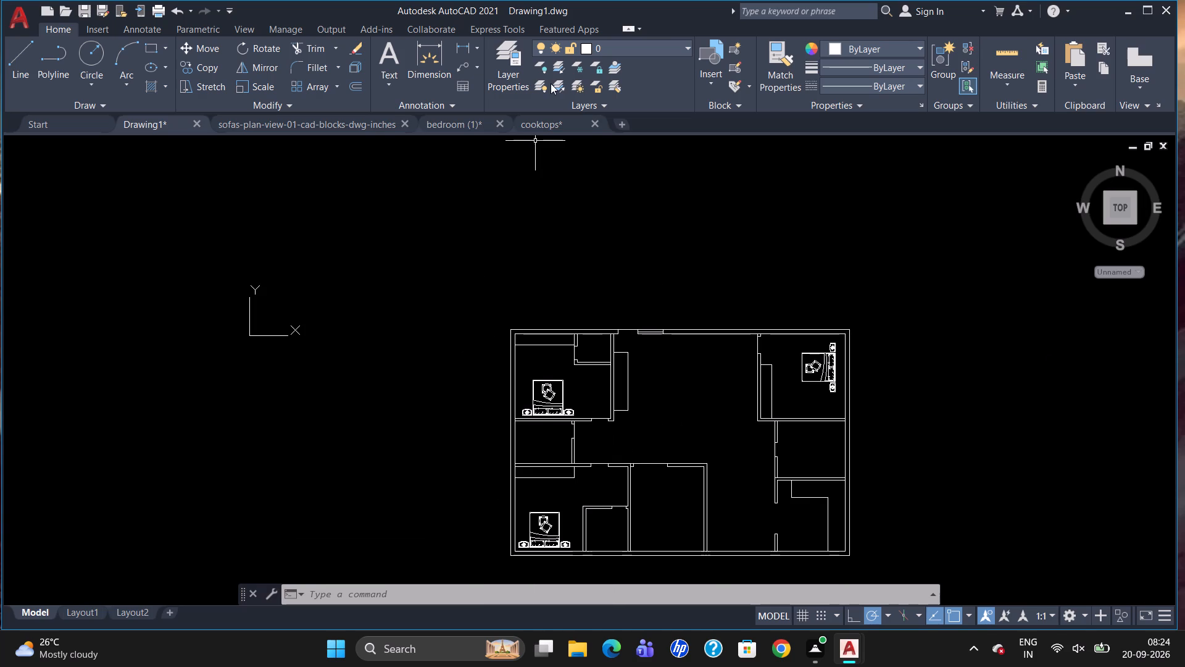
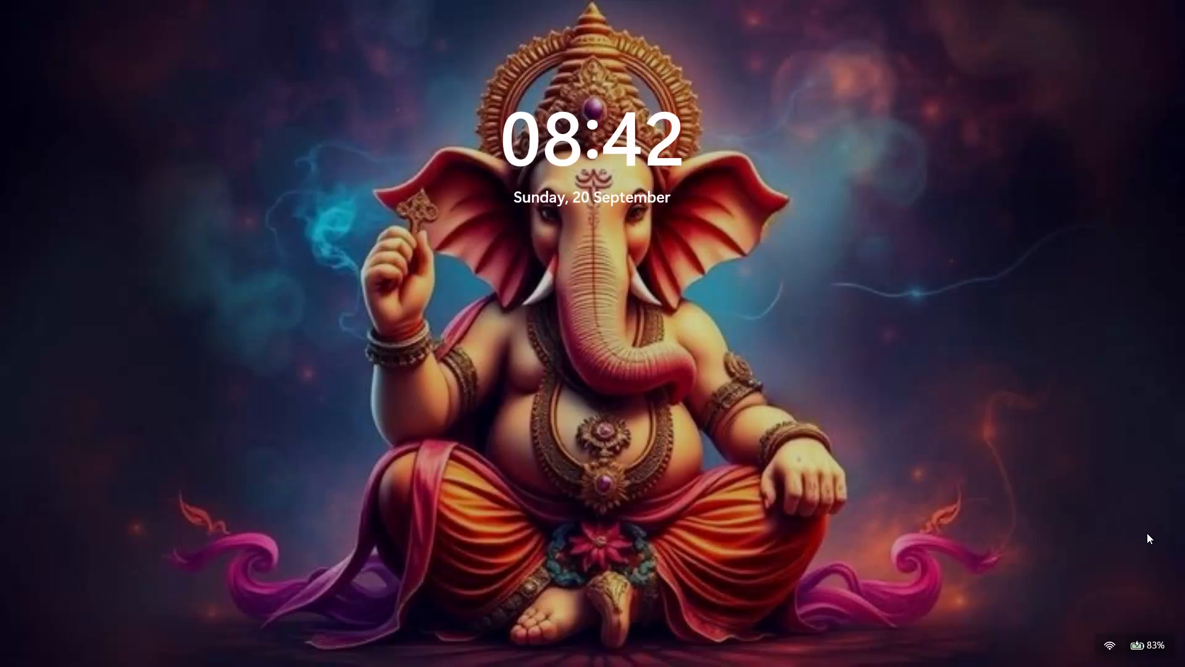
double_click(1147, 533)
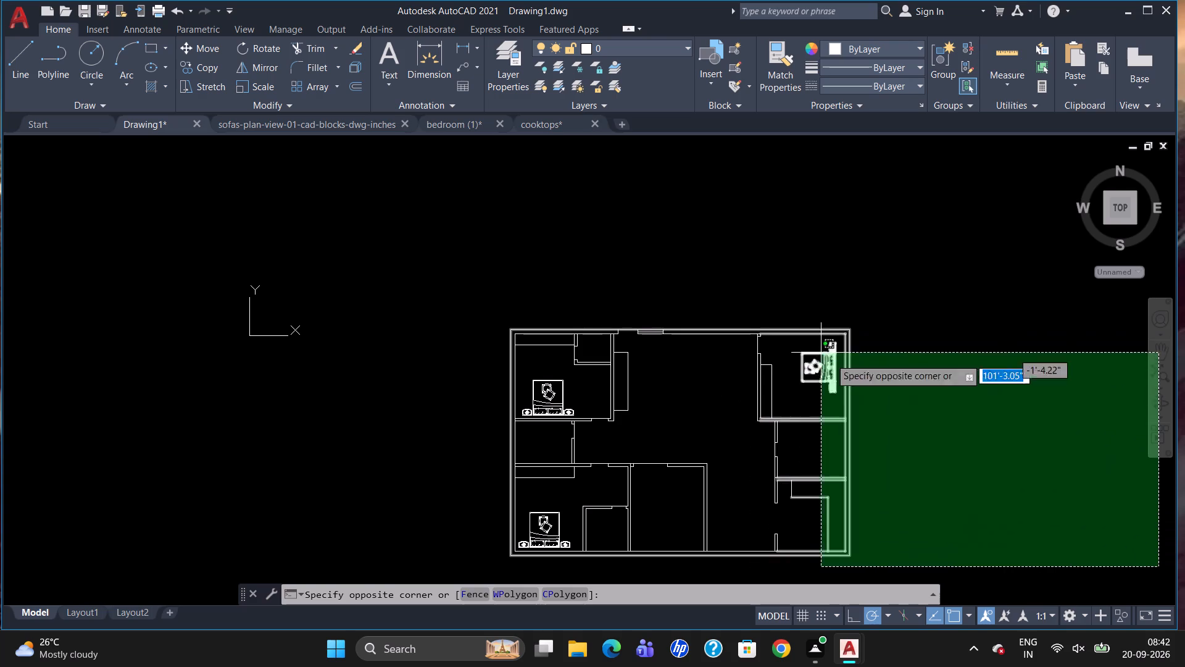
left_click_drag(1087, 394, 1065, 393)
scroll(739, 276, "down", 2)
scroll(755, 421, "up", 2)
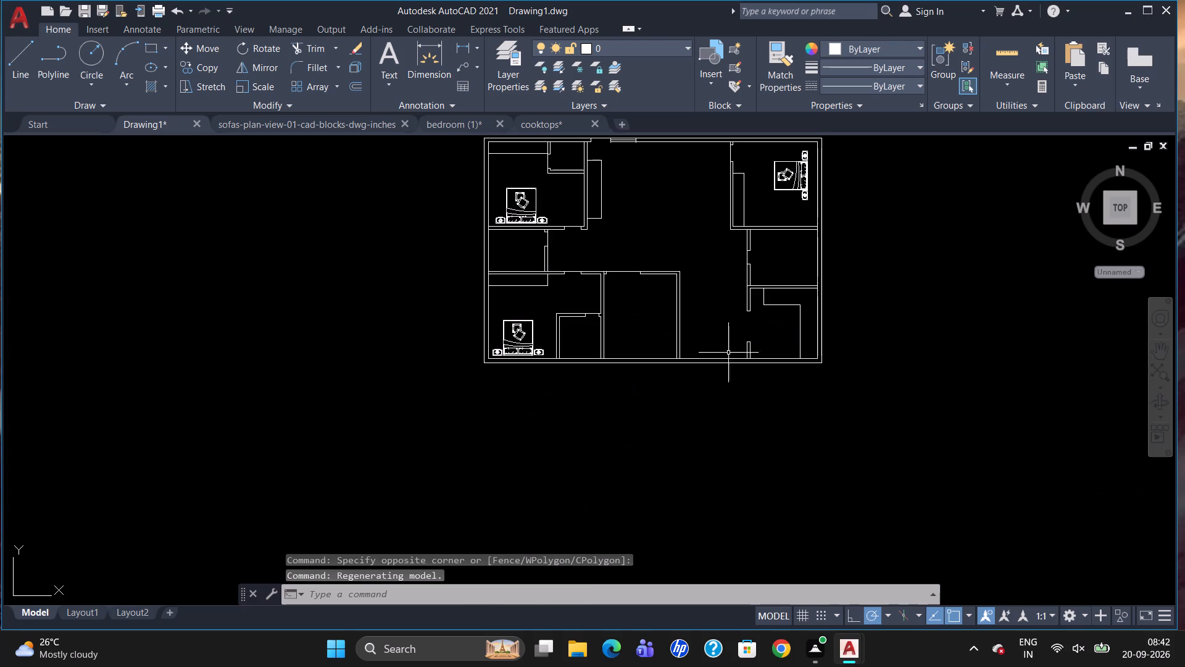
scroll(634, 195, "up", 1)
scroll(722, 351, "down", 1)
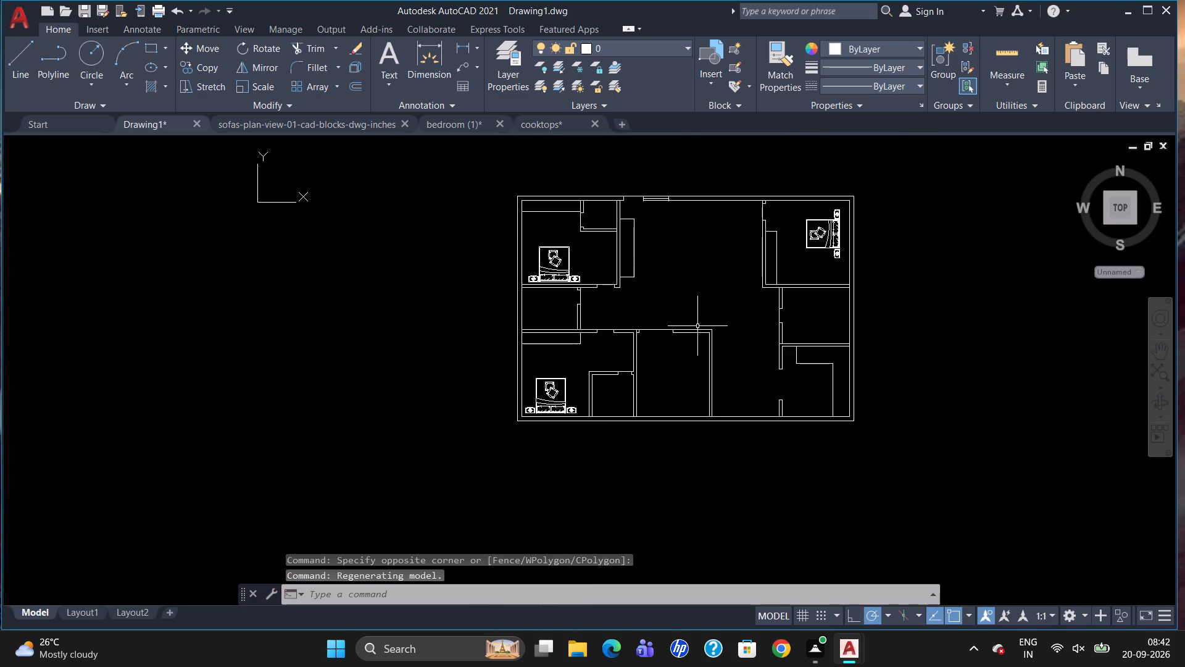
Place a Door - Imperial block and a Toilet - Imperial block from the architectural tool palette in the empty area beside the floor plan.
key("ctrl+3")
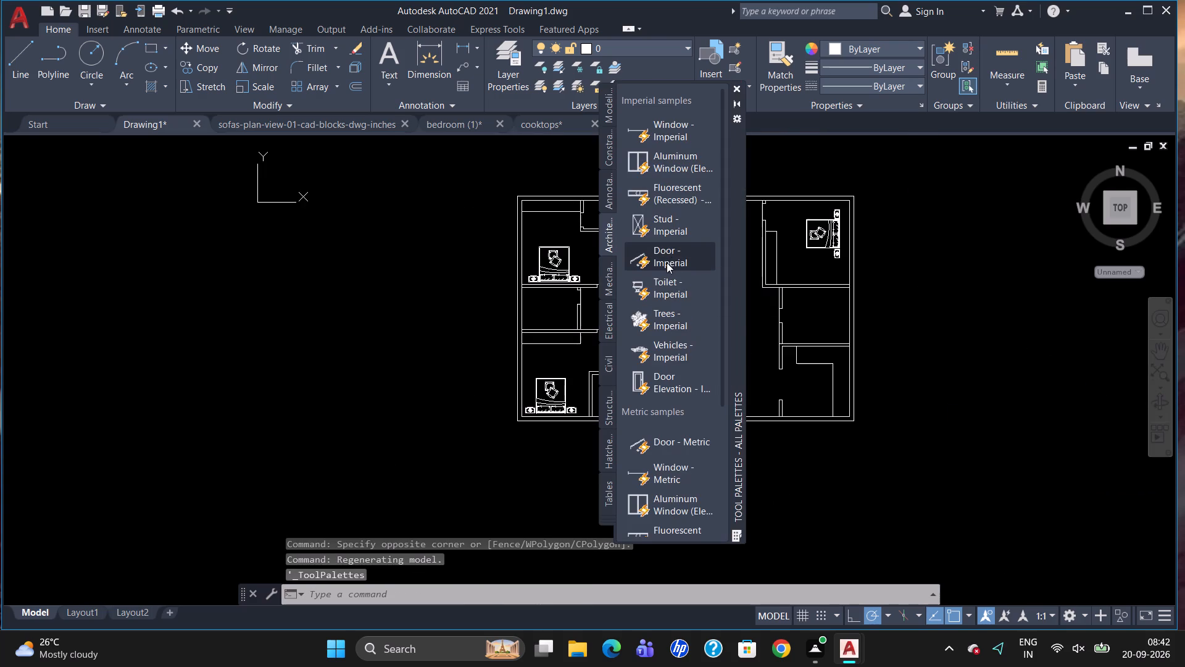
left_click_drag(667, 259, 936, 305)
left_click_drag(643, 282, 767, 343)
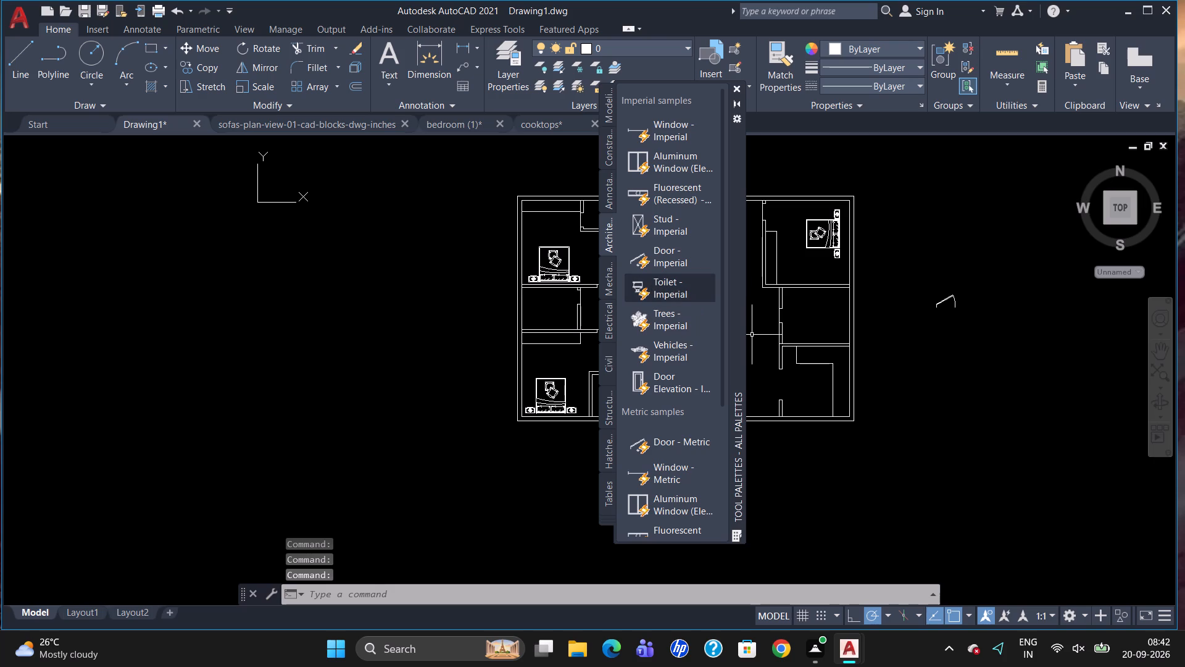
left_click_drag(767, 343, 944, 380)
left_click(735, 91)
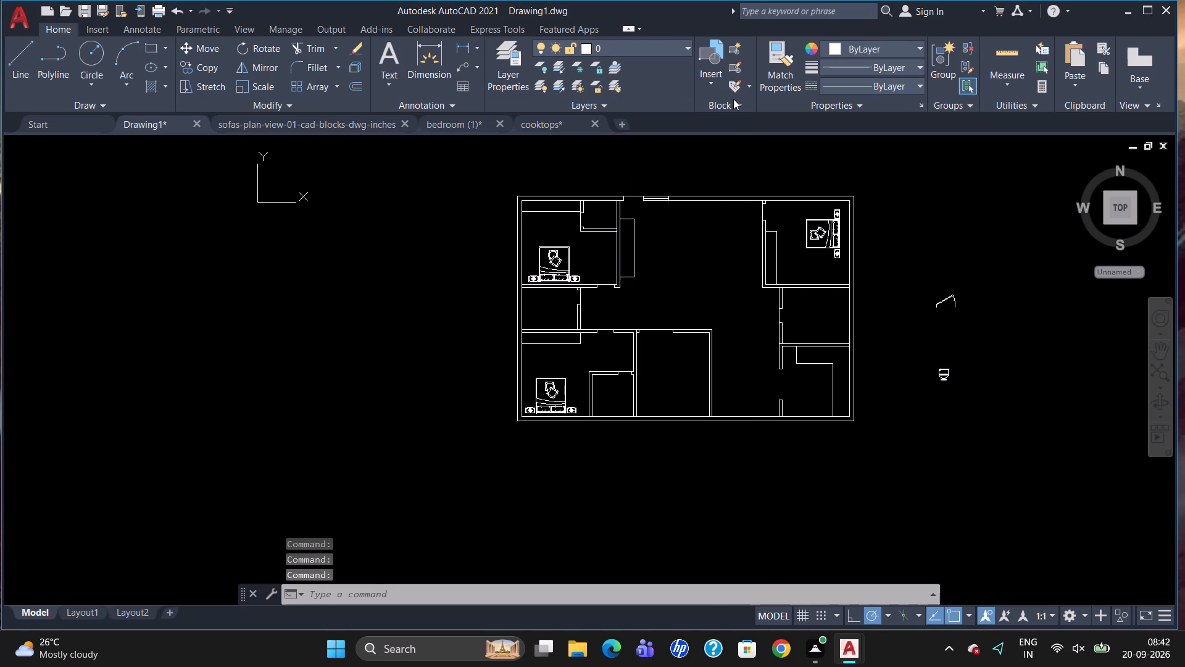
Switch the placed toilet block to its Round (Plan) view.
left_click(947, 372)
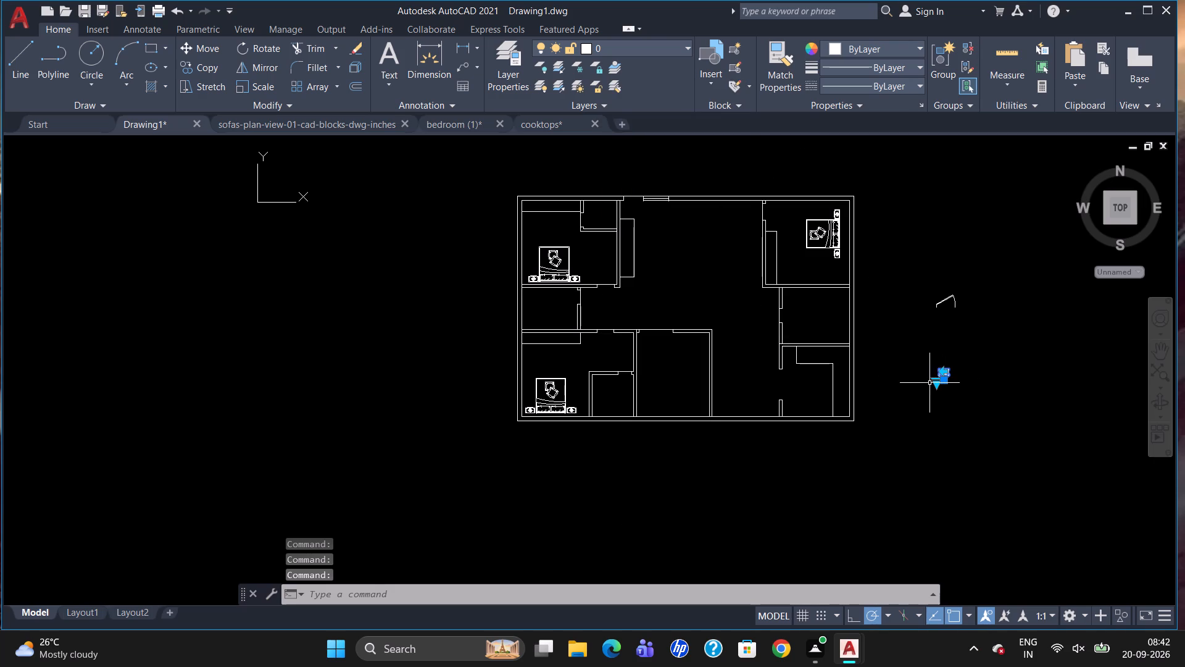
left_click(937, 379)
left_click(978, 455)
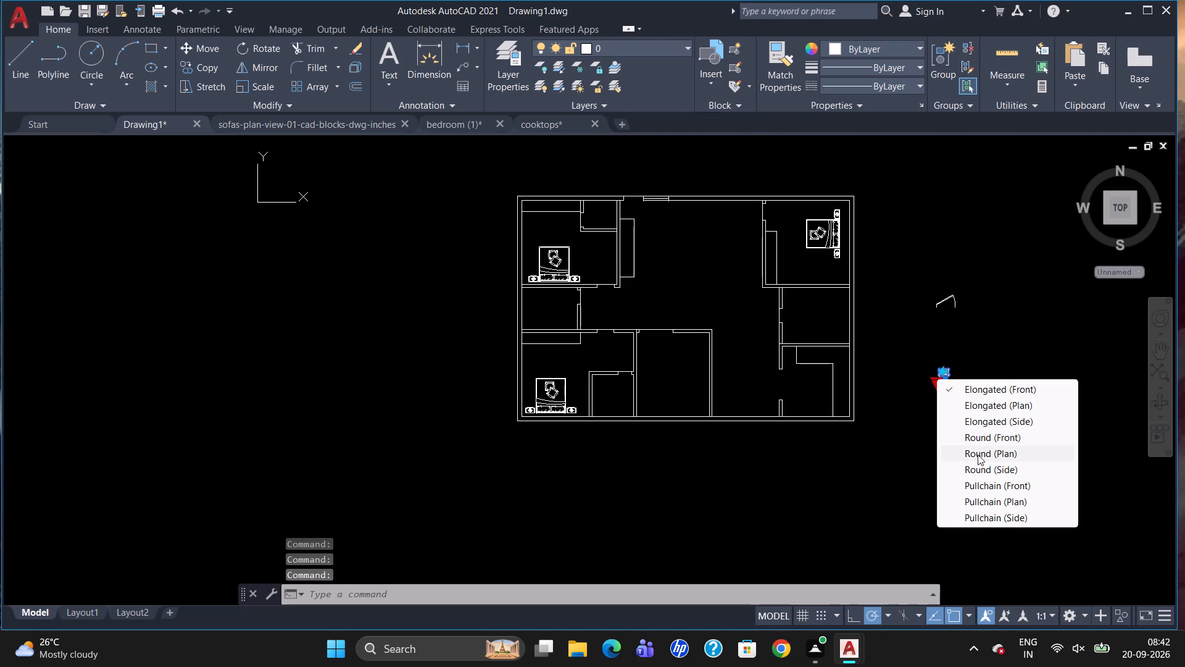
key("Escape")
Change the placed door block's opening angle so its leaf stands fully open, perpendicular to the opening.
left_click(945, 303)
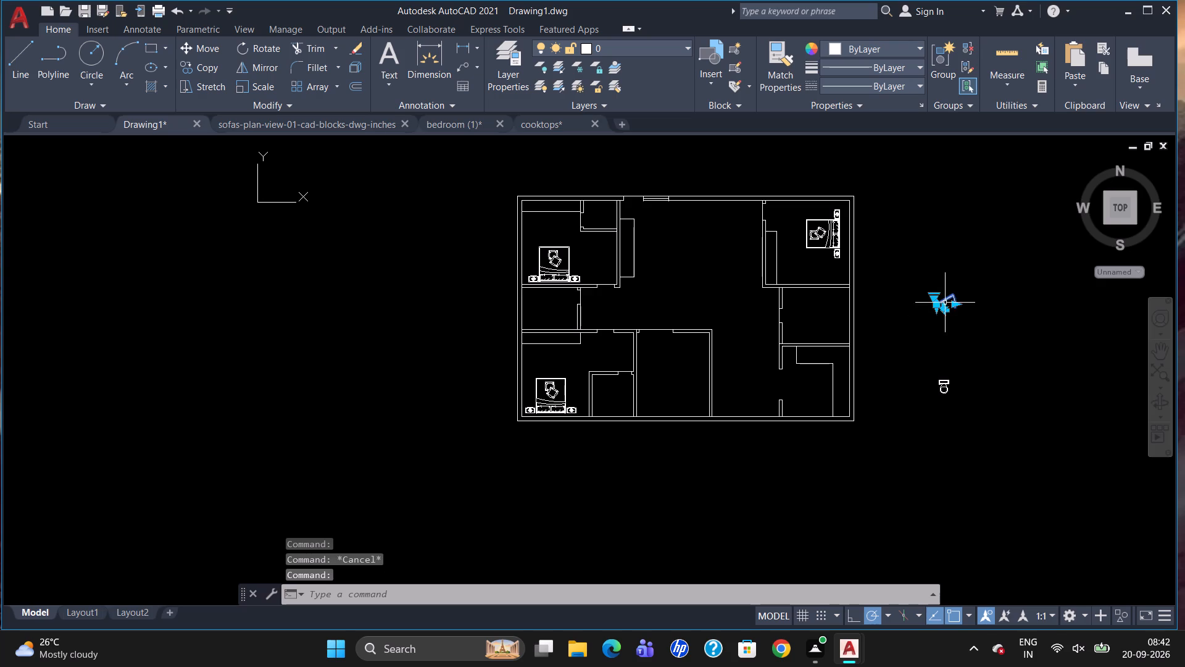
scroll(935, 300, "up", 1)
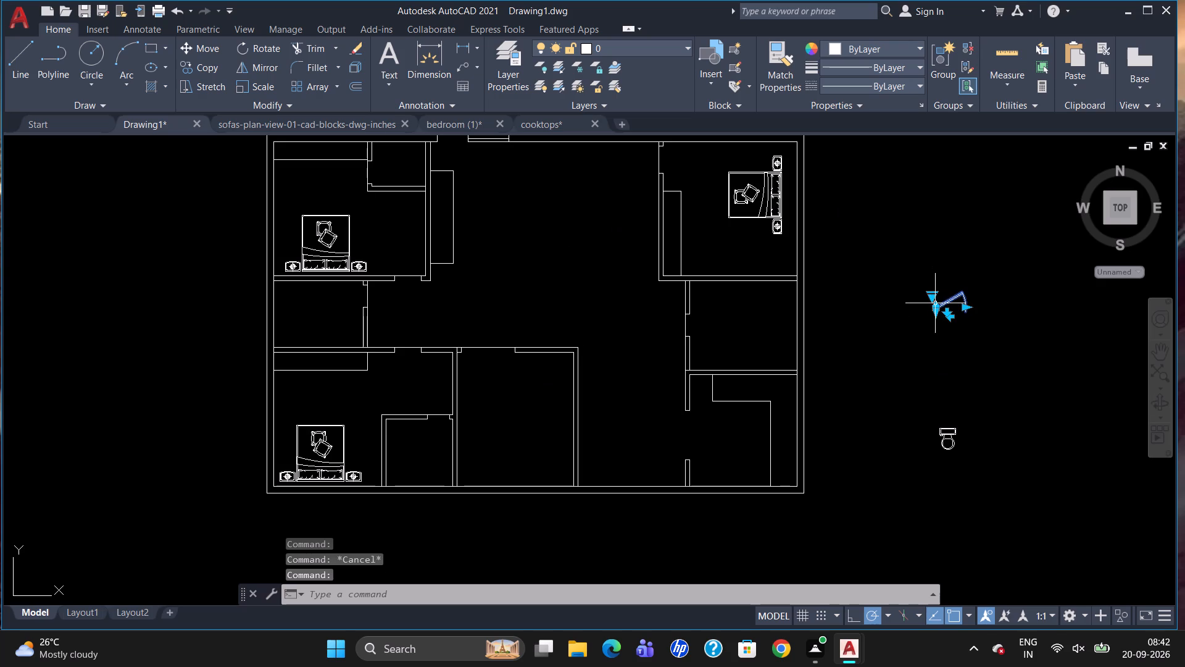
left_click(933, 295)
left_click(959, 352)
key("Escape")
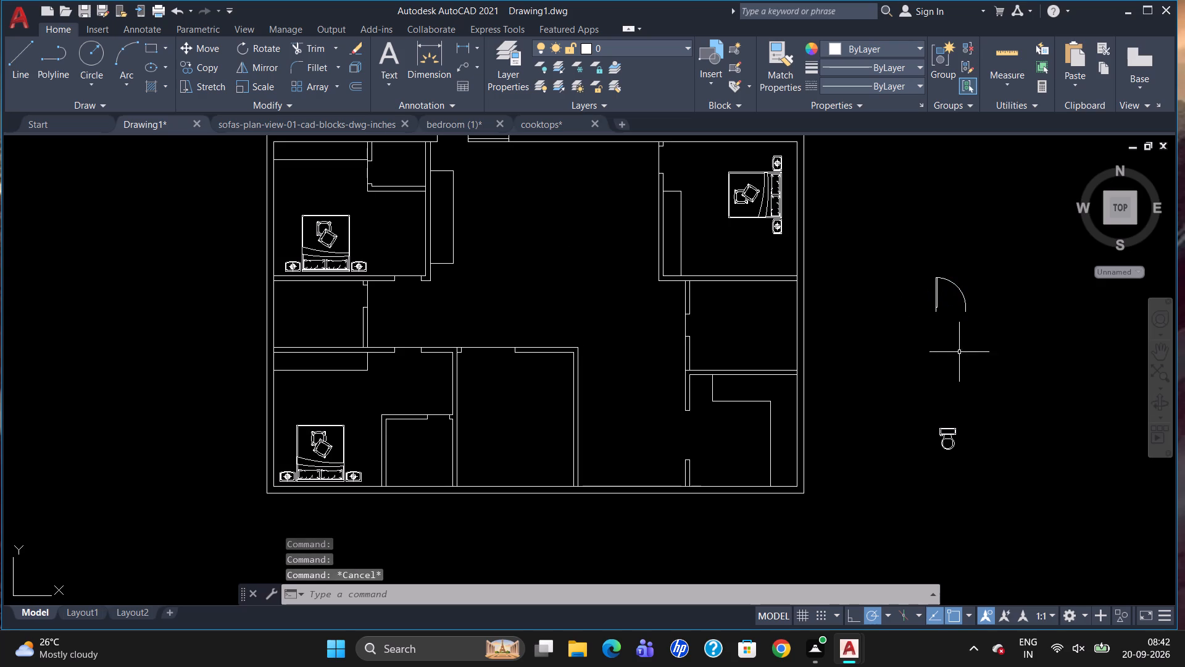
Mirror the door block about a vertical line beside it, keeping the source door.
scroll(958, 354, "down", 1)
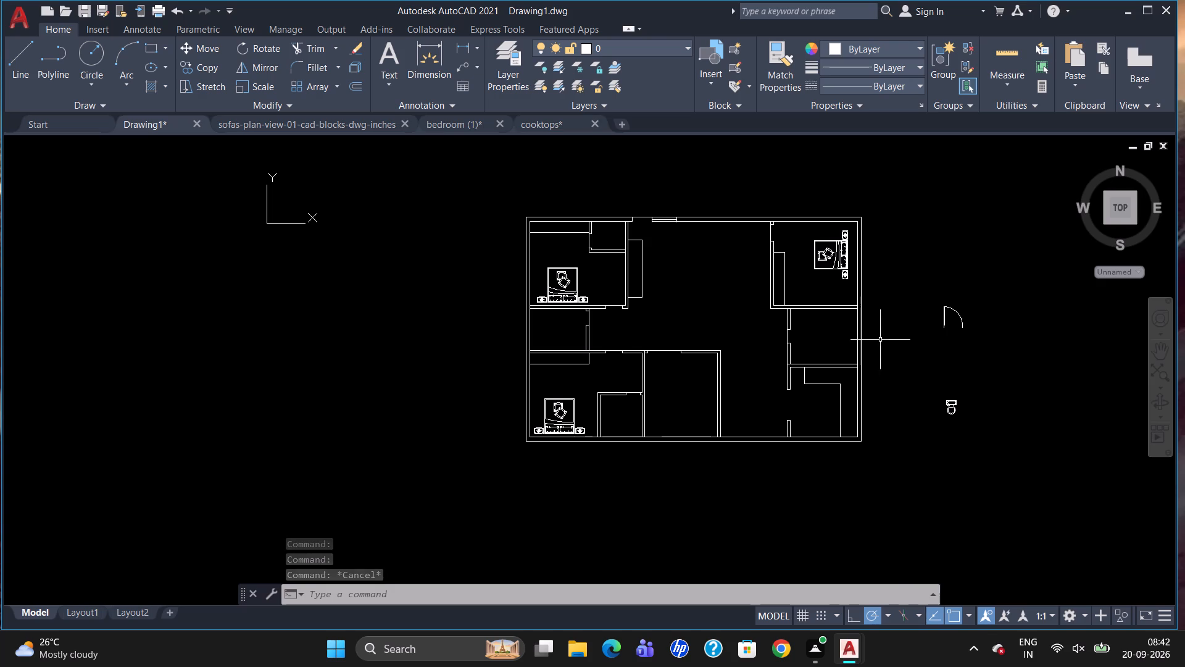
left_click(946, 314)
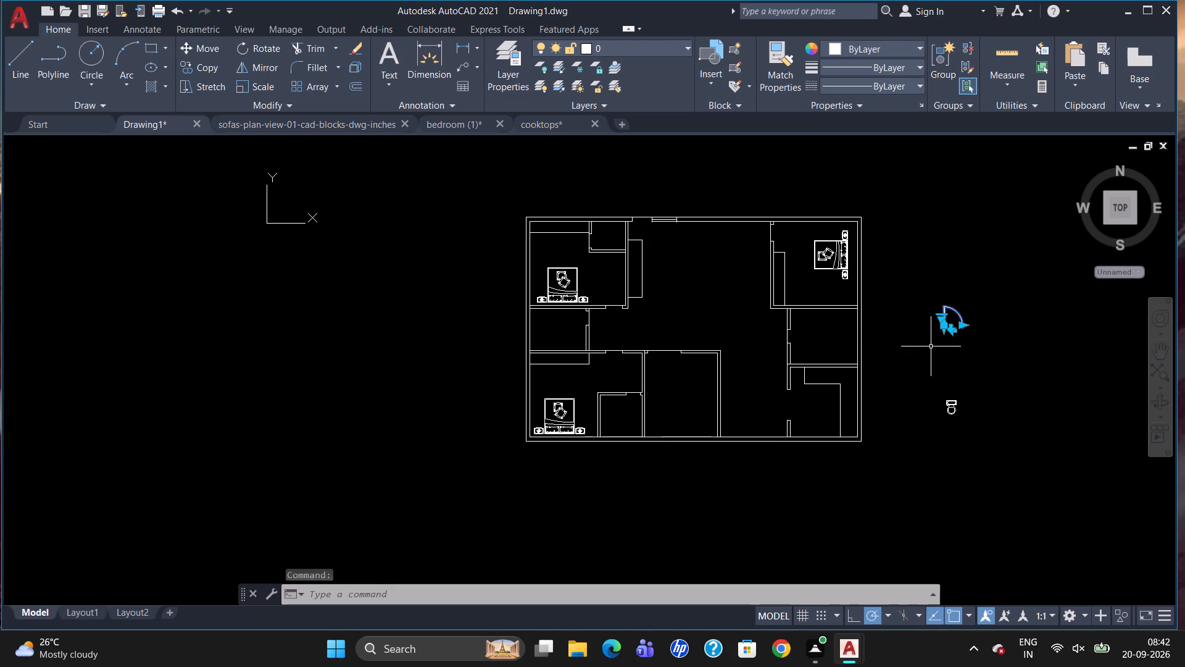
type("MI")
key("Return")
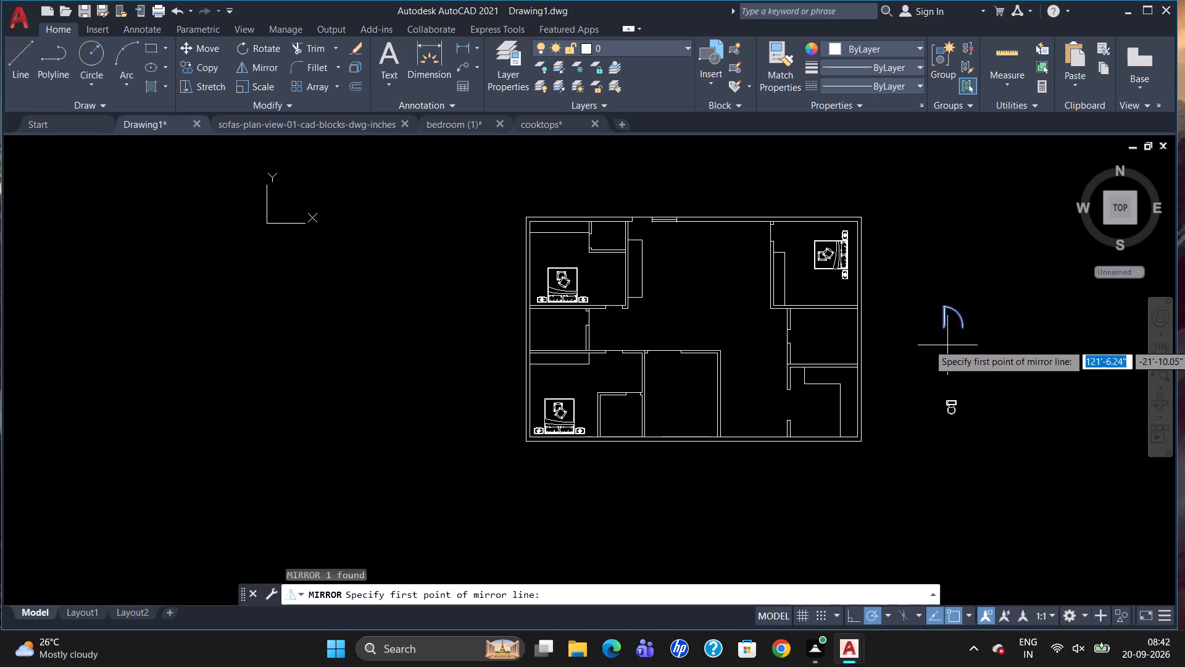
left_click_drag(976, 265, 1005, 333)
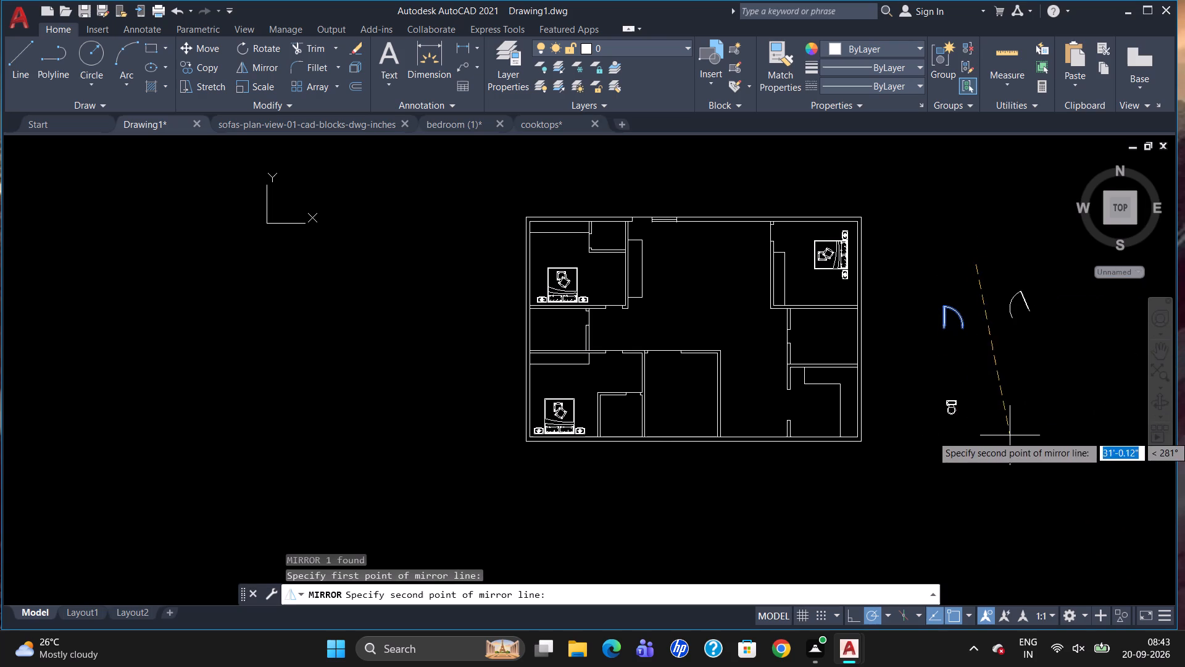
left_click(979, 514)
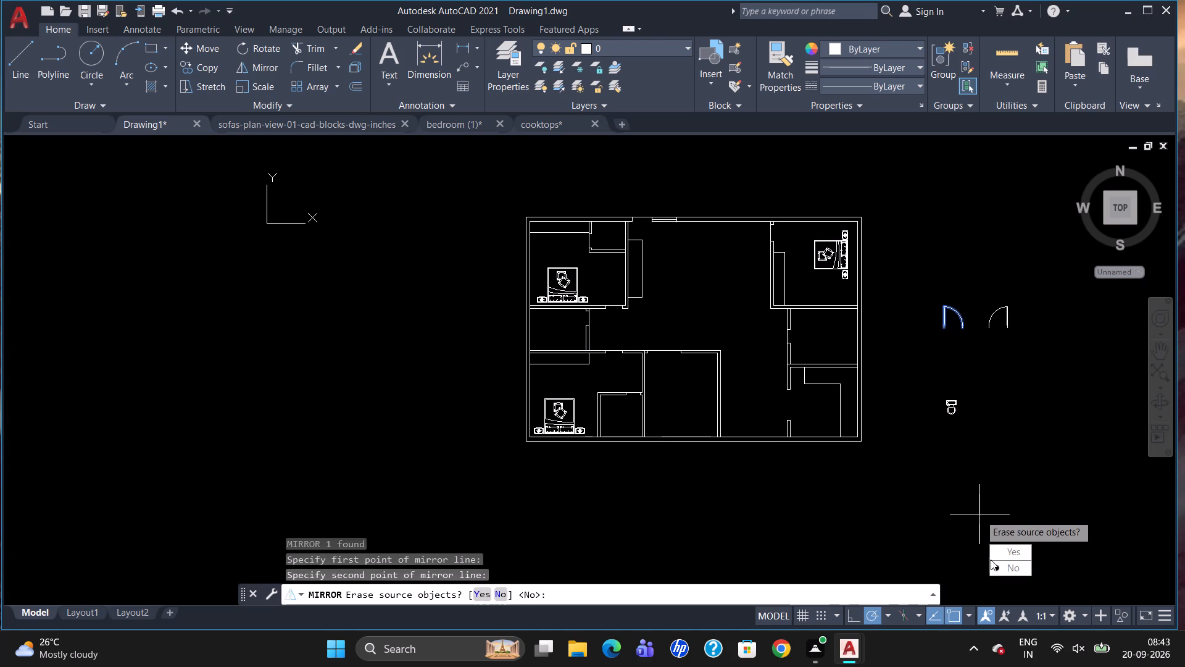
left_click_drag(991, 568, 979, 516)
Move the mirrored door by its hinge corner into the doorway in the upper-left bedroom's bottom wall.
left_click(1007, 325)
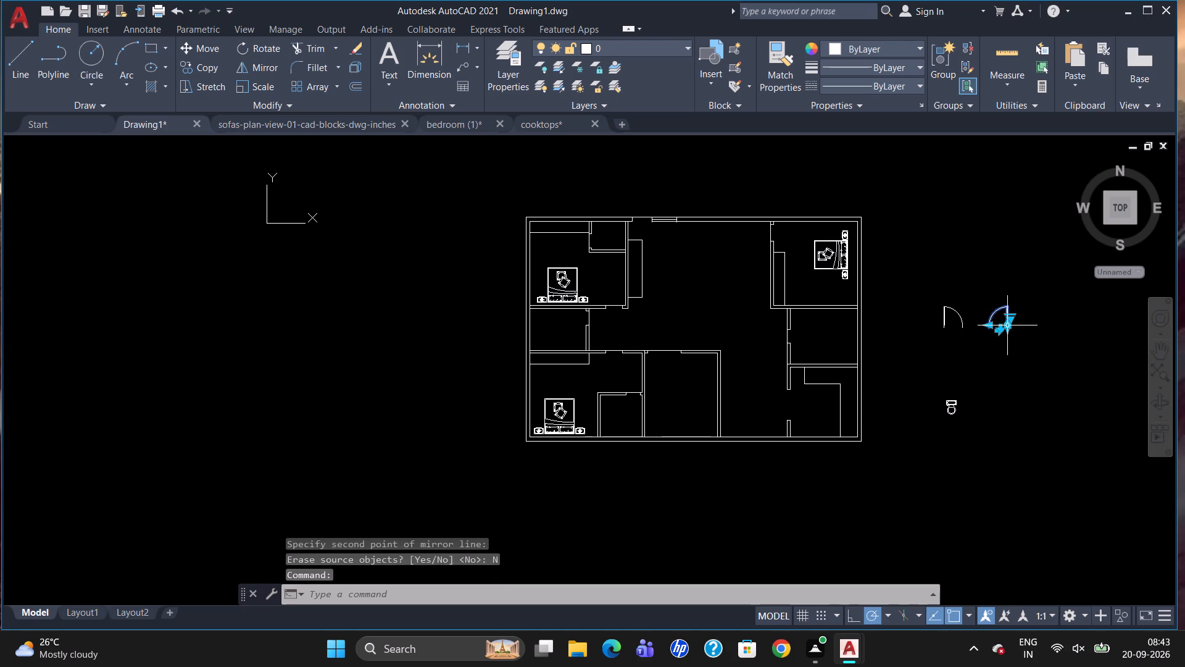
key("m")
key("Return")
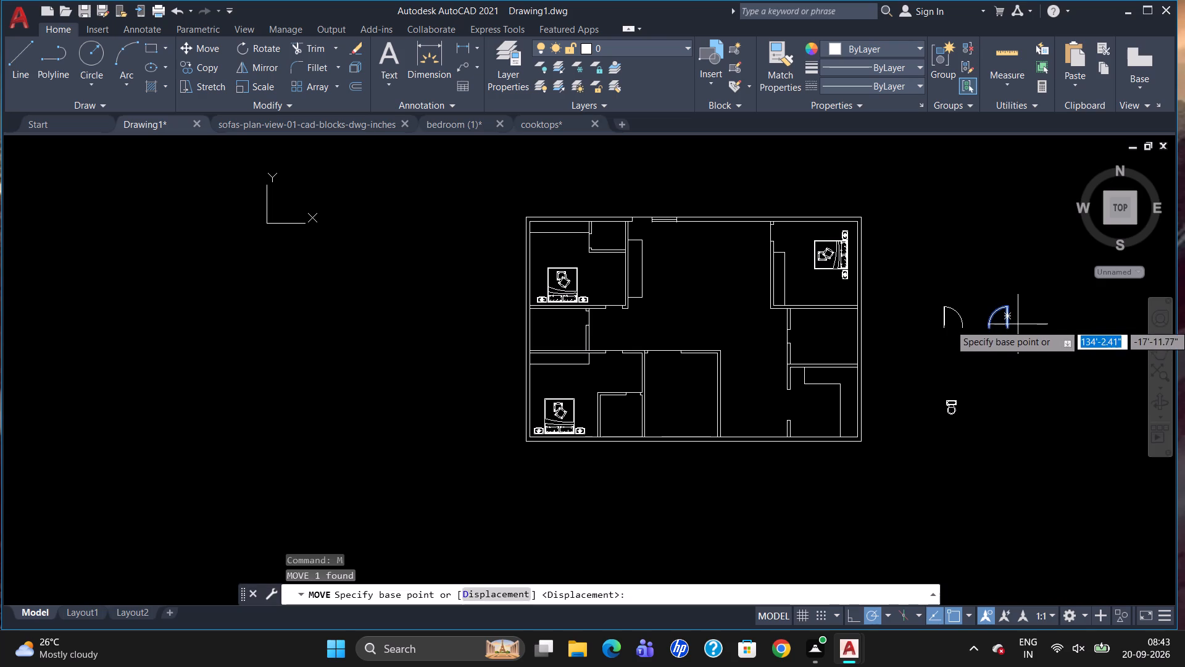
left_click(1010, 323)
scroll(643, 313, "up", 3)
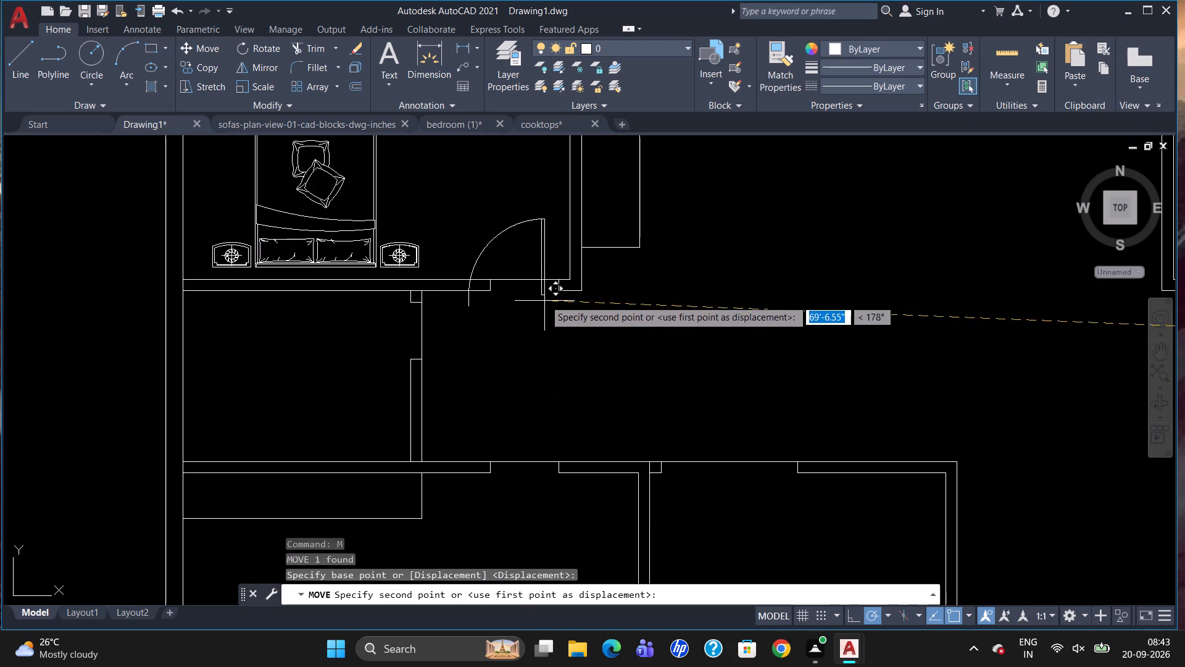
scroll(545, 295, "up", 2)
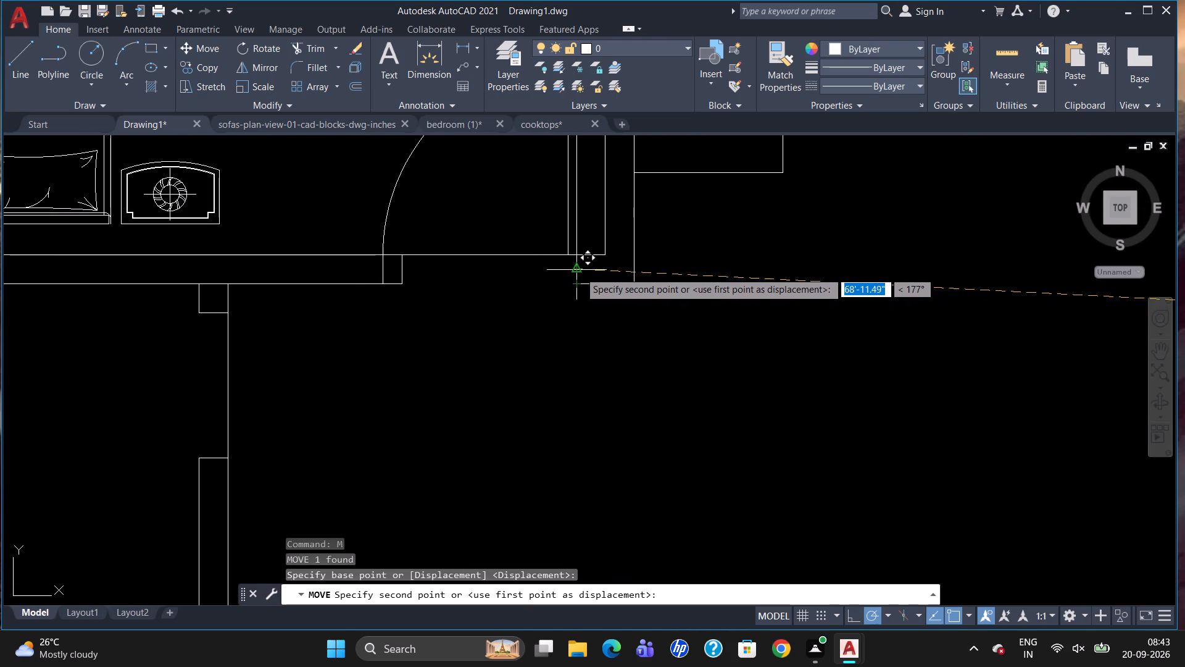
left_click(580, 271)
key("Escape")
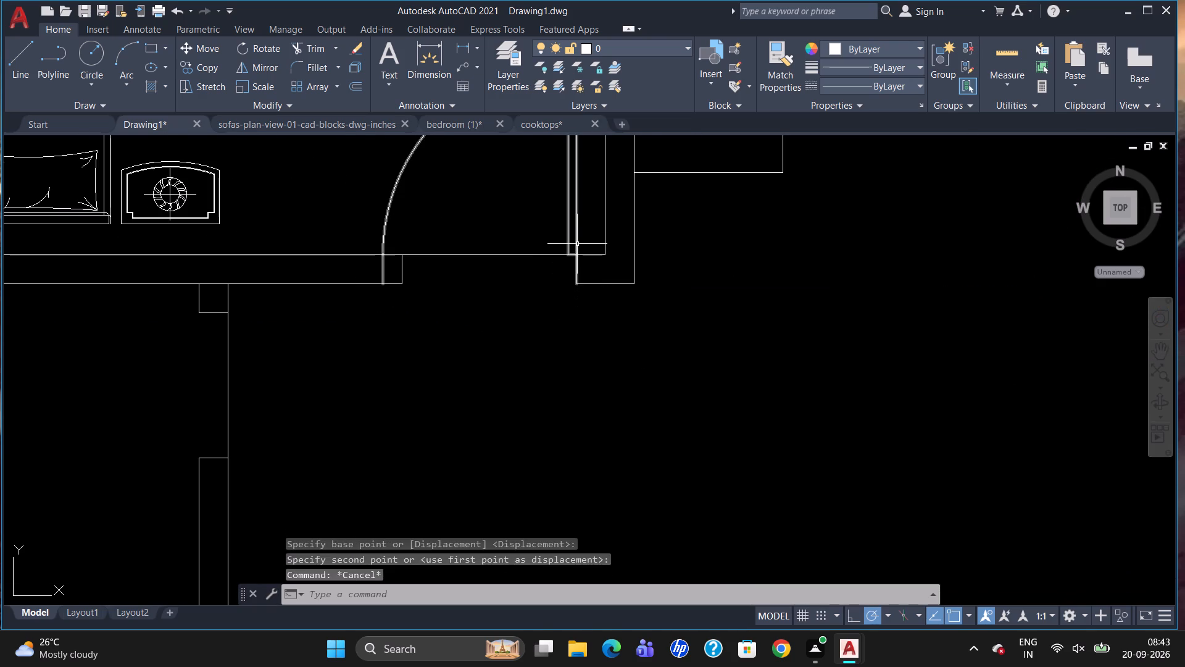
Scale the bedroom door from its hinge corner by about 0.90 to fit the doorway width.
left_click(577, 244)
type("SC")
key("Return")
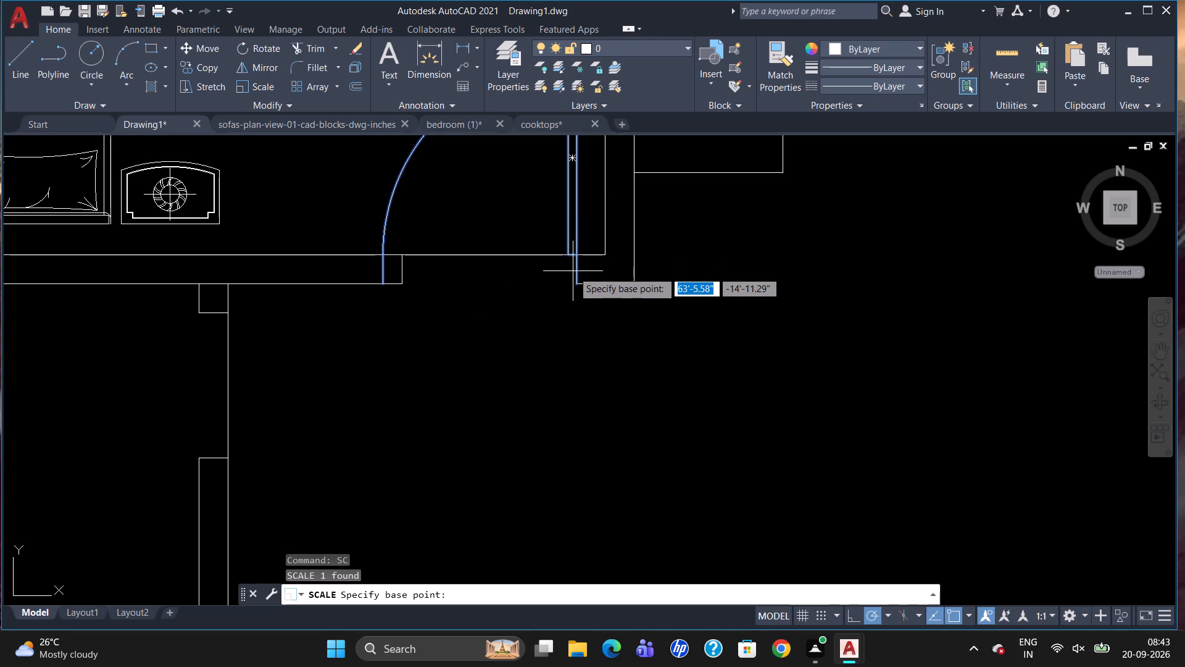
left_click(580, 280)
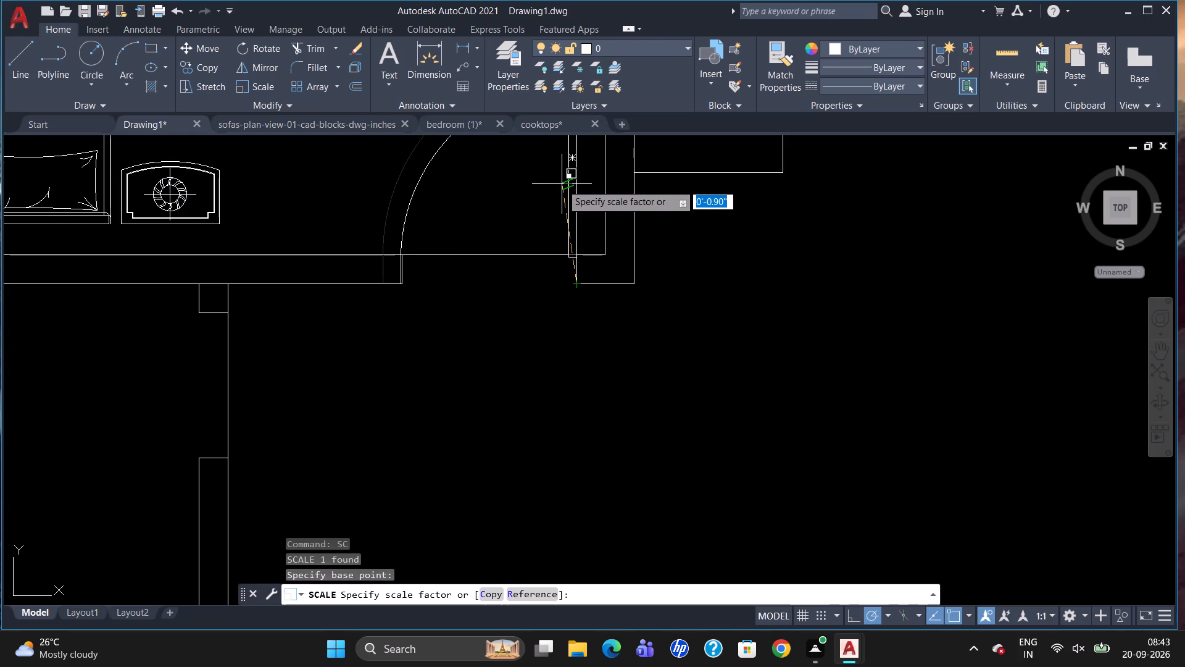
left_click(565, 184)
Mirror the spare door block outside the plan about a vertical line, keeping the source door.
scroll(549, 222, "down", 3)
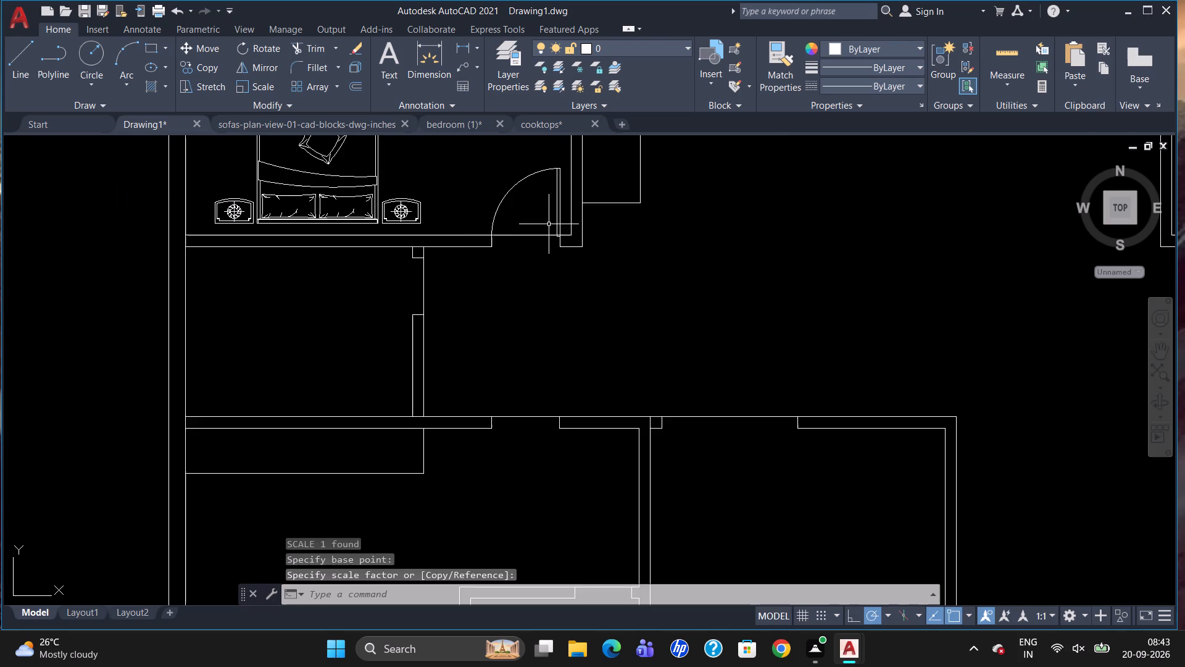
scroll(547, 229, "down", 3)
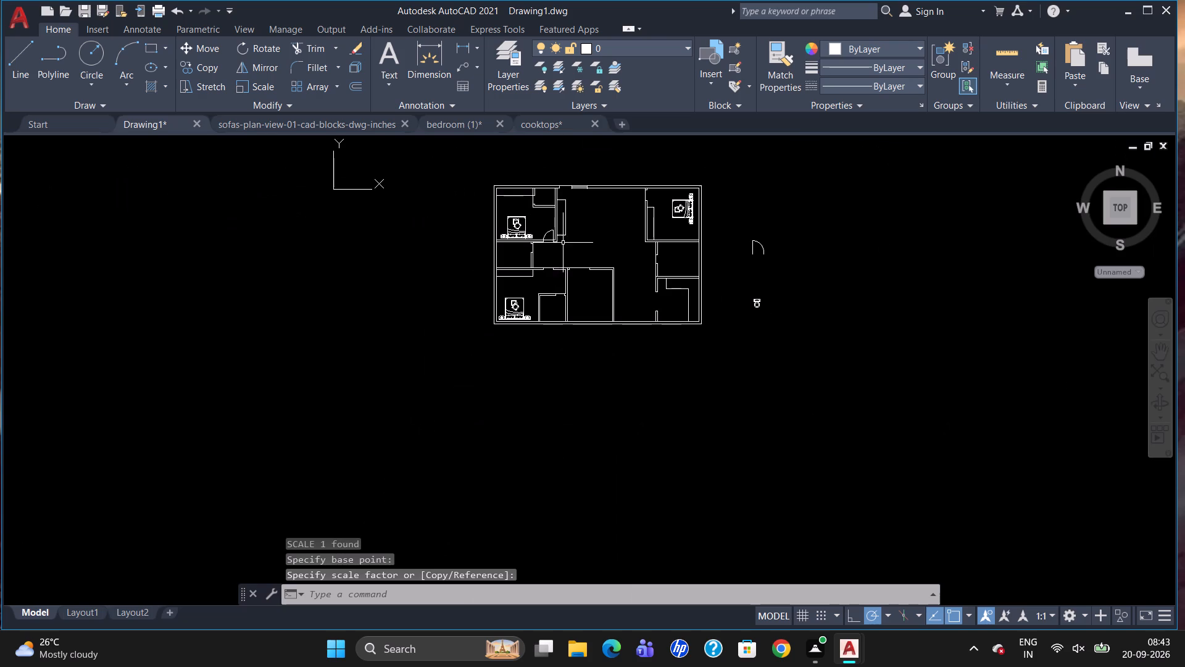
scroll(563, 244, "down", 1)
scroll(560, 204, "up", 2)
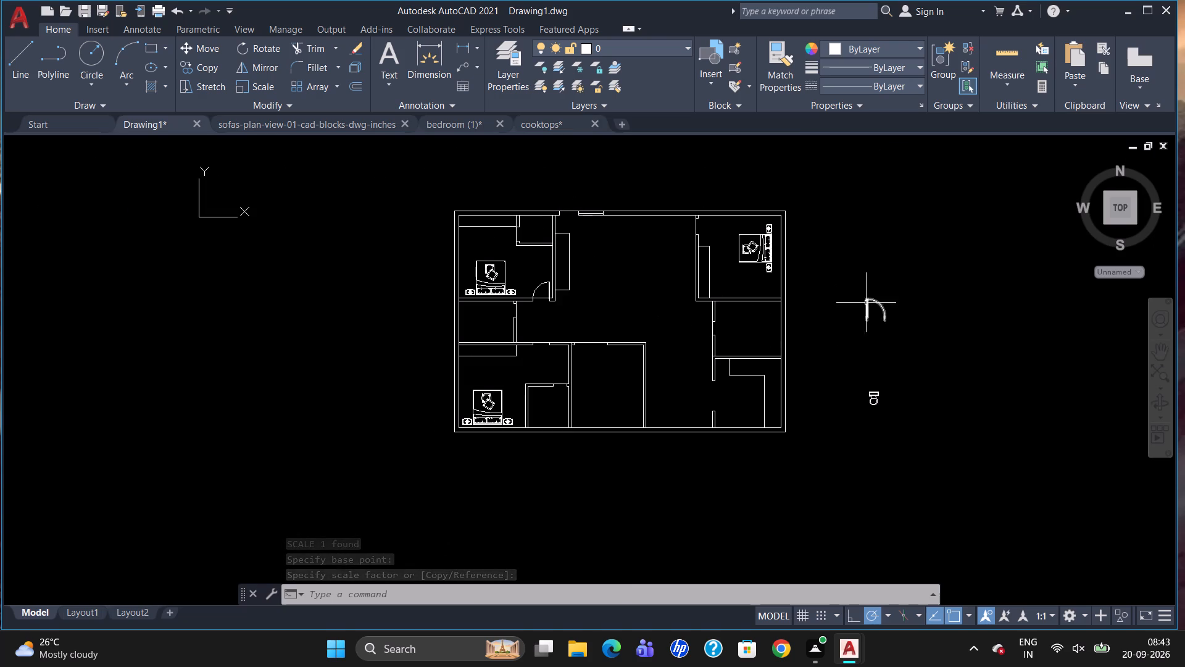
left_click(870, 309)
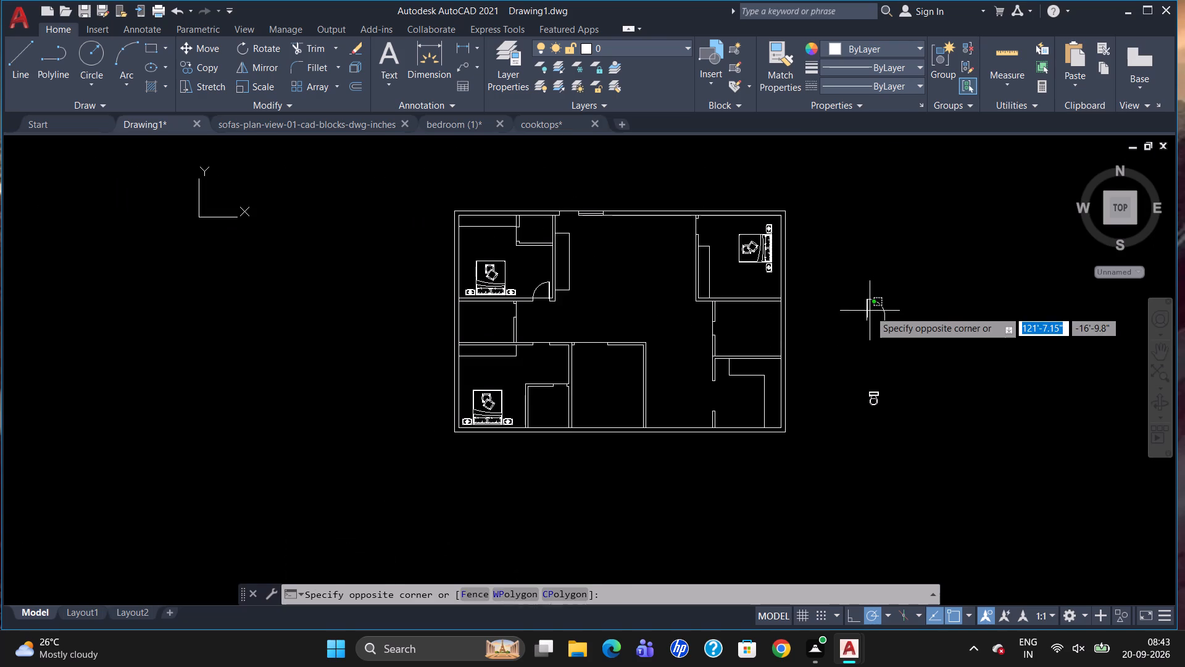
left_click_drag(867, 308, 870, 314)
key("m")
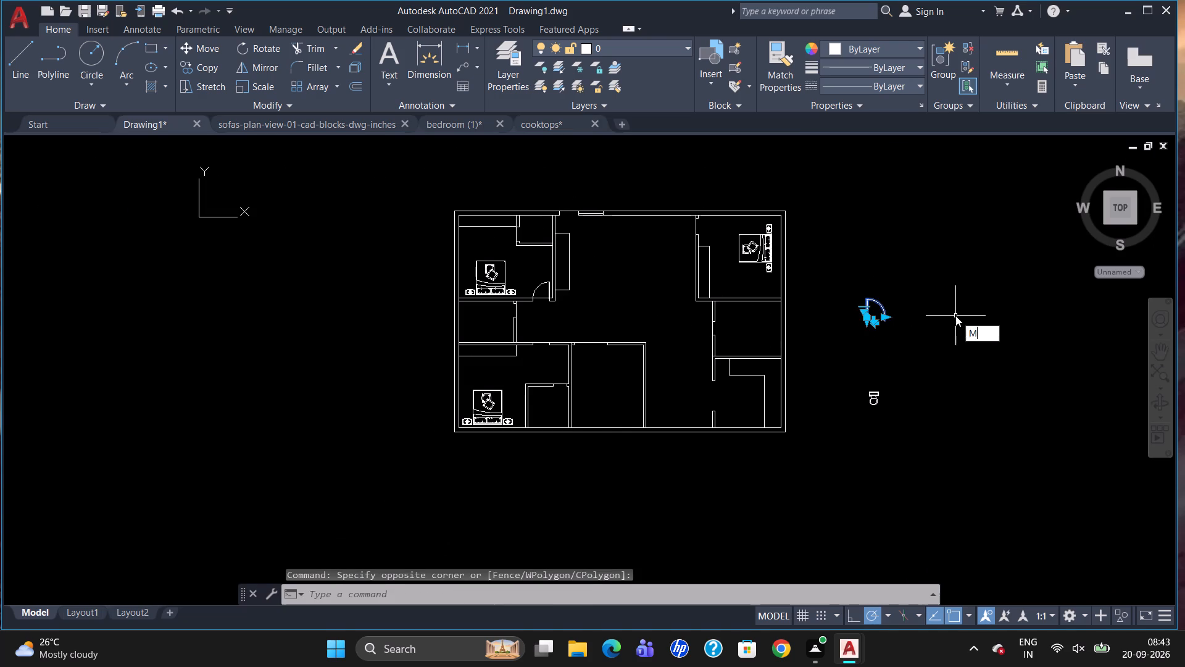
key("i")
key("Return")
left_click_drag(949, 275, 958, 345)
left_click_drag(946, 431, 955, 443)
left_click_drag(967, 481, 955, 440)
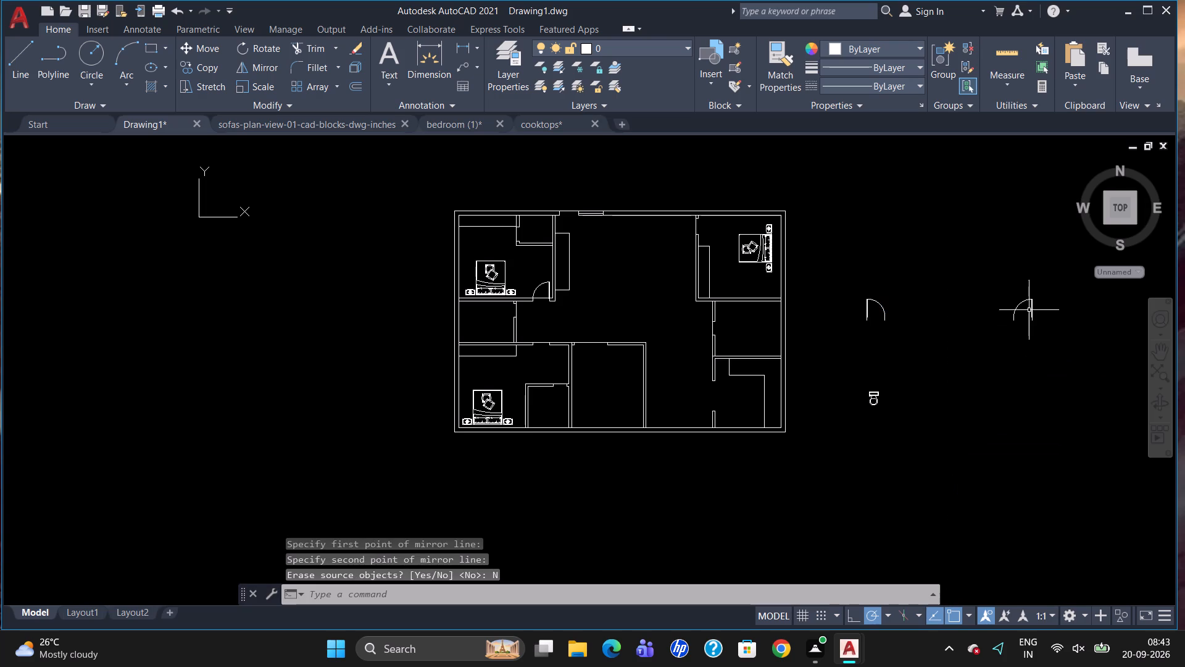
Rotate the new mirrored door 90° counterclockwise about its hinge corner.
left_click(1031, 308)
key("r")
key("o")
key("Return")
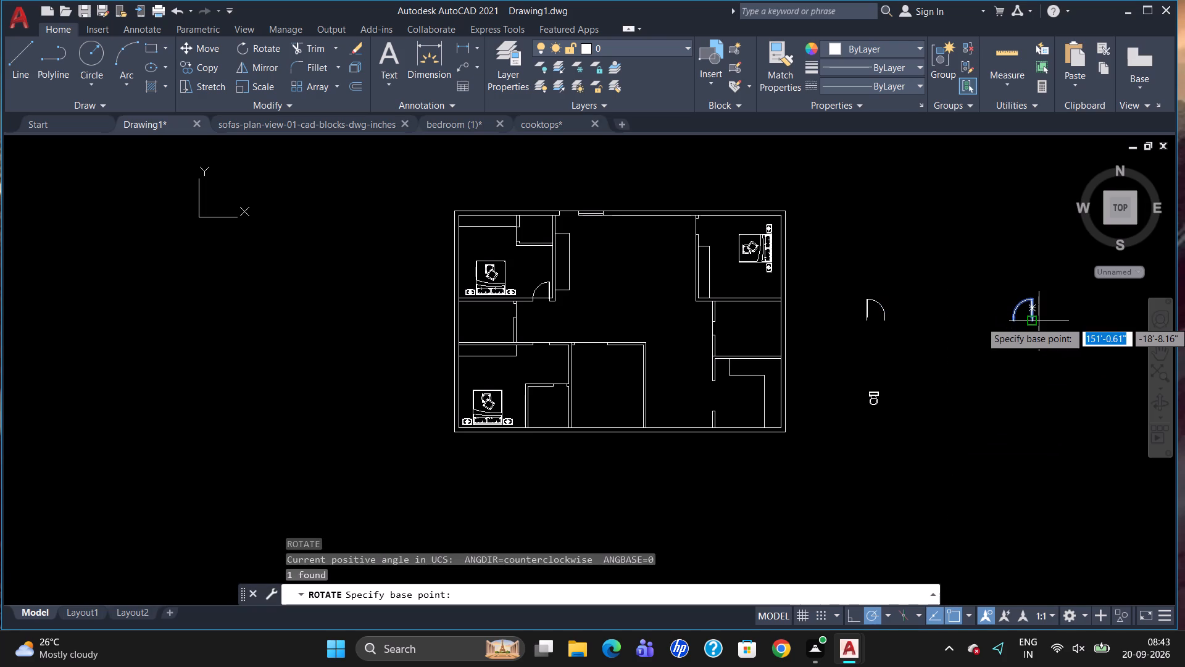
left_click_drag(1038, 323, 1042, 314)
left_click_drag(1031, 244, 1031, 299)
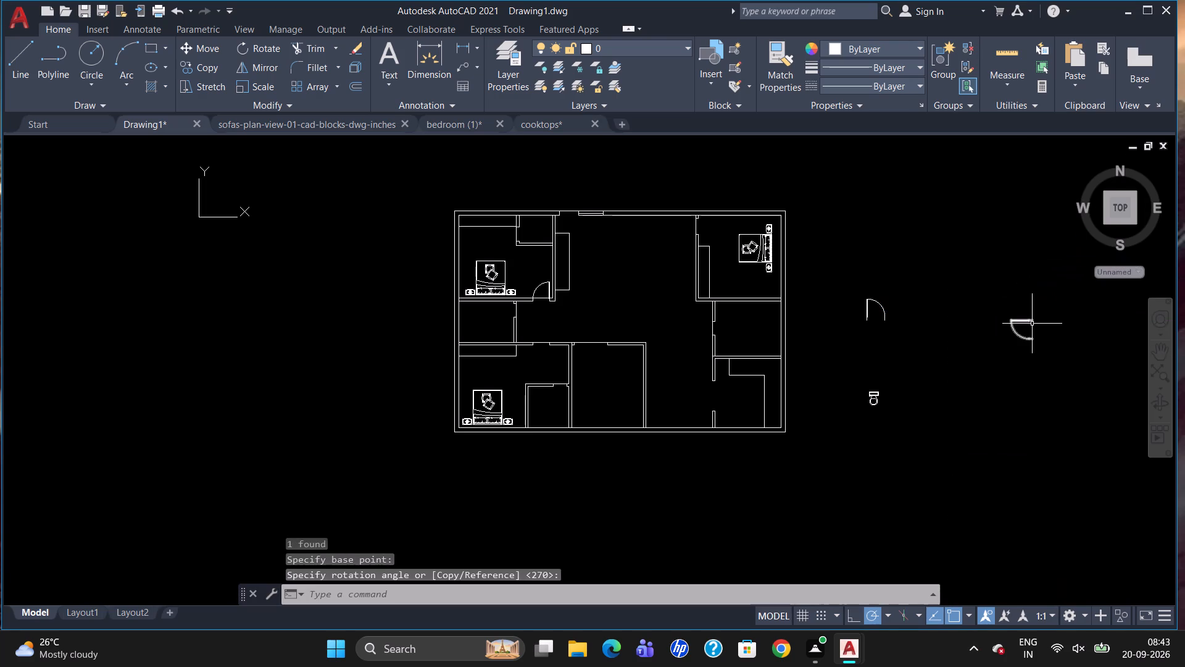
Copy the rotated mirrored door by its hinge corner into the right-wall doorway of the small room below the upper-left bedroom.
left_click(1029, 319)
type("CO")
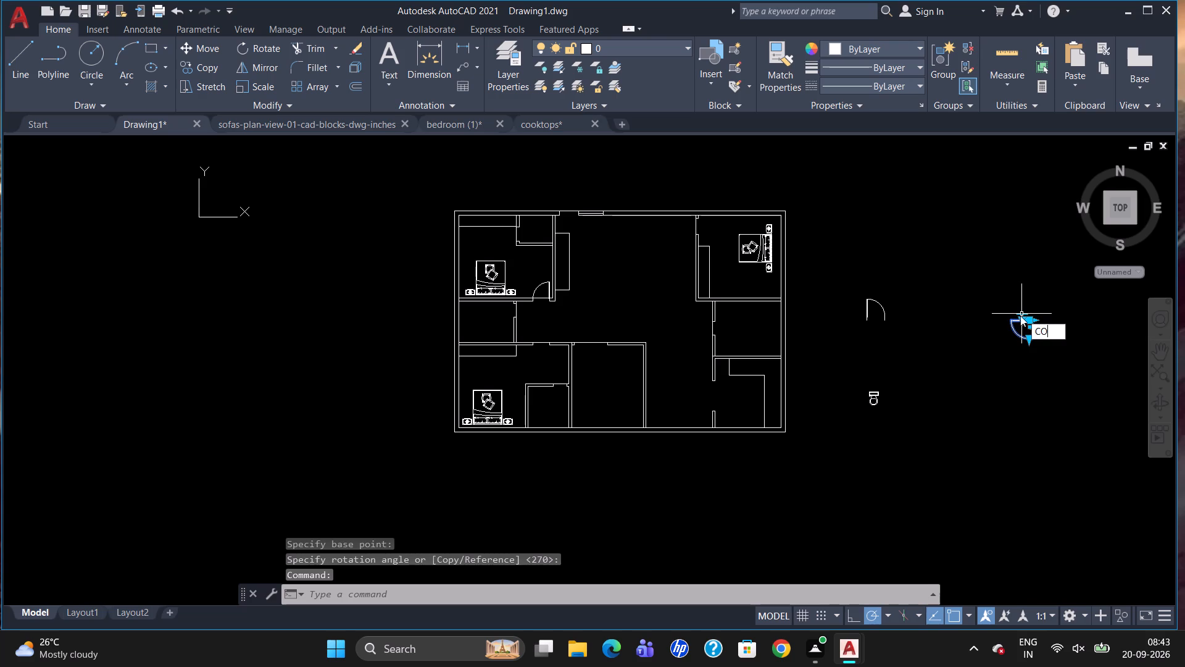
key("Return")
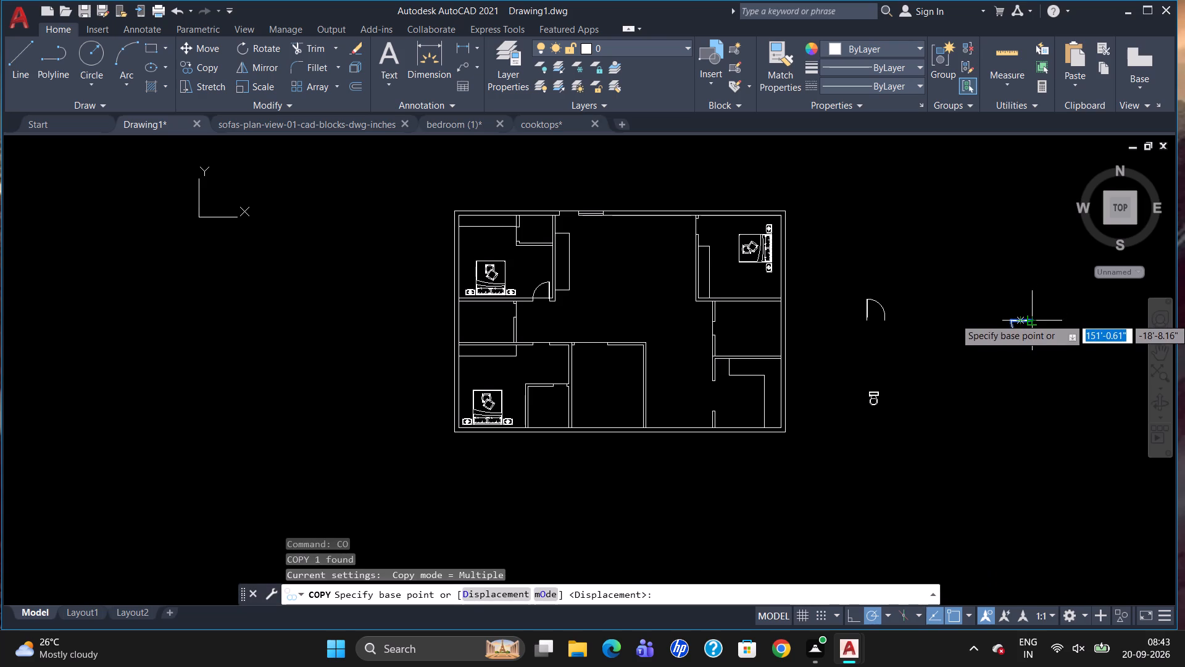
left_click_drag(1035, 318, 1027, 324)
scroll(490, 316, "up", 2)
scroll(574, 287, "up", 3)
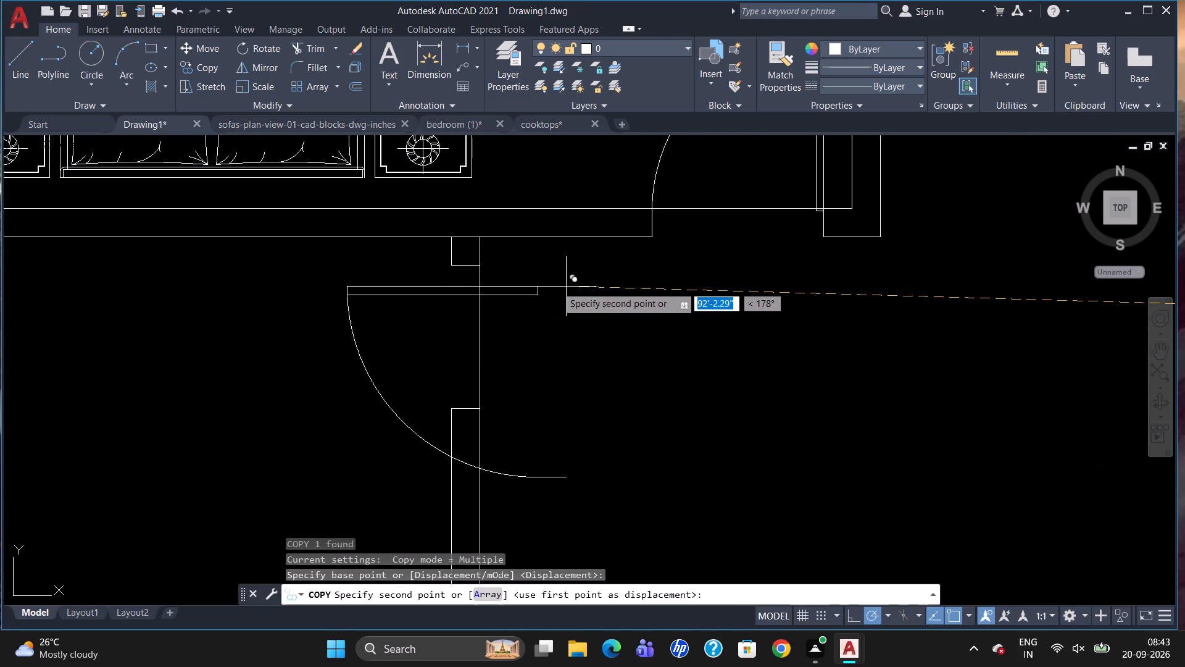
left_click(478, 260)
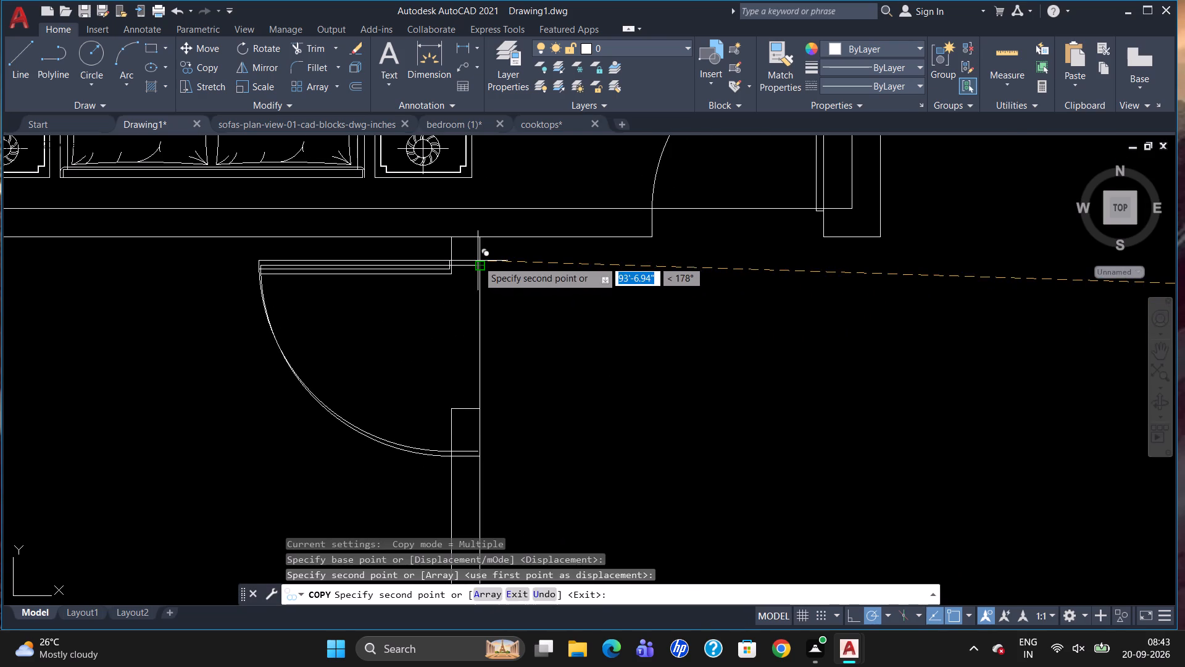
key("Escape")
Scale the small room's door down from its hinge corner to fit the doorway width.
left_click(473, 264)
type("SC")
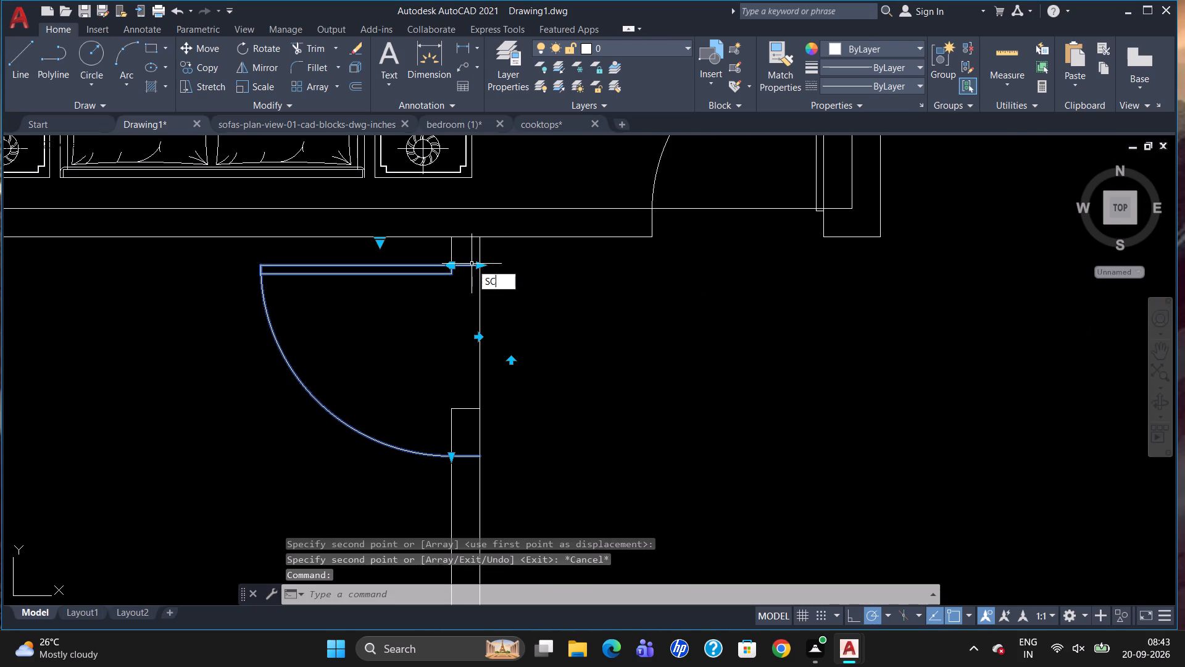
key("Return")
left_click(483, 265)
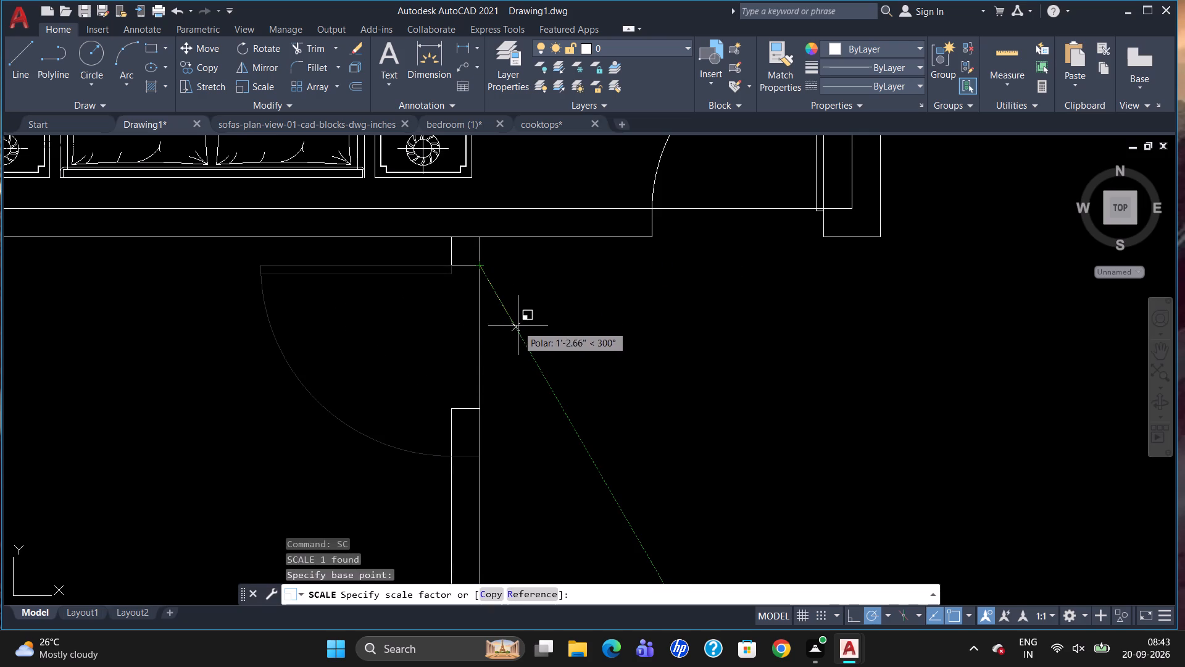
left_click(525, 333)
Rotate the original spare door outside the plan about 180° around the free end of its leaf.
scroll(510, 314, "down", 2)
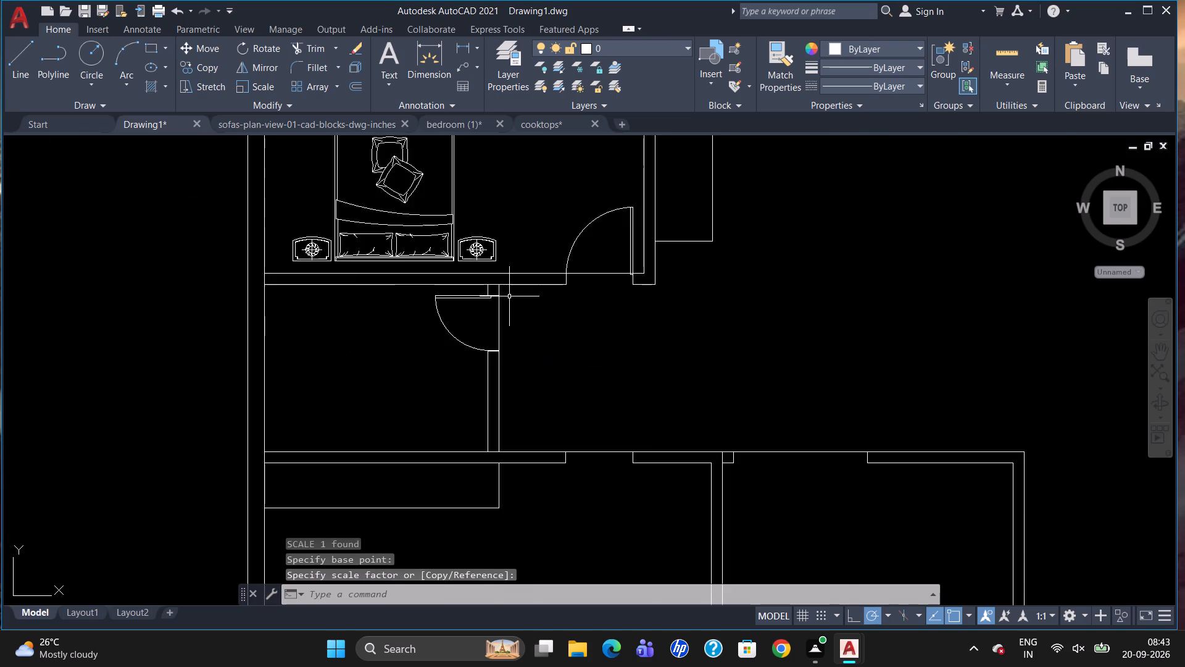
scroll(509, 287, "down", 3)
scroll(583, 371, "up", 1)
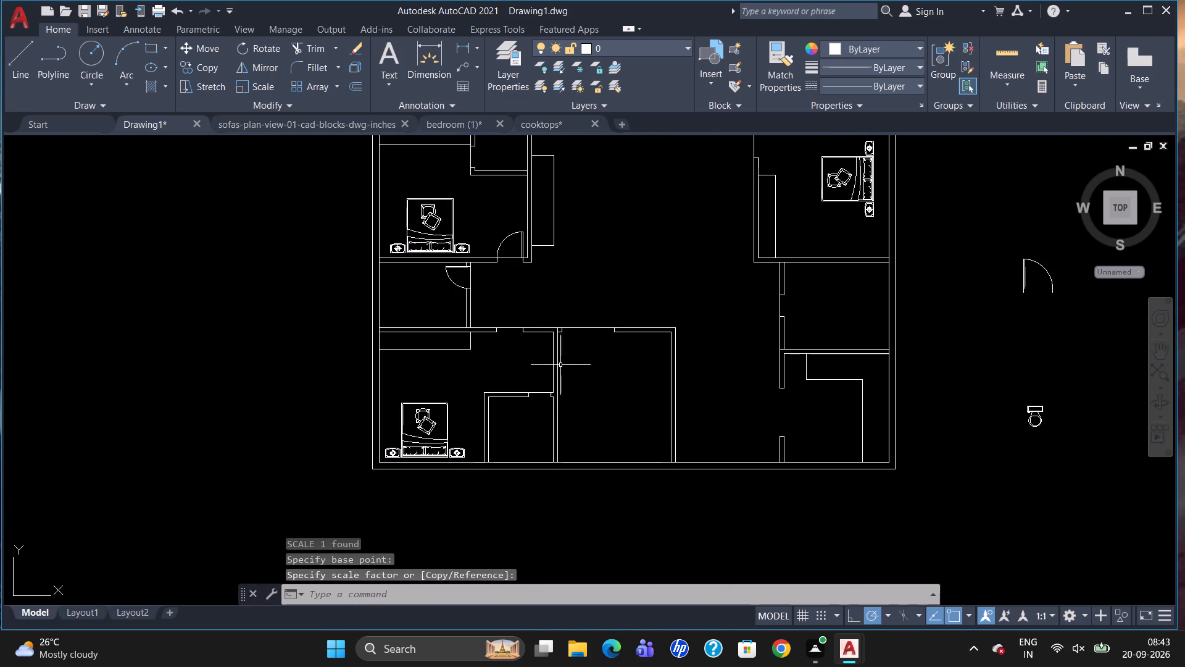
scroll(513, 374, "down", 1)
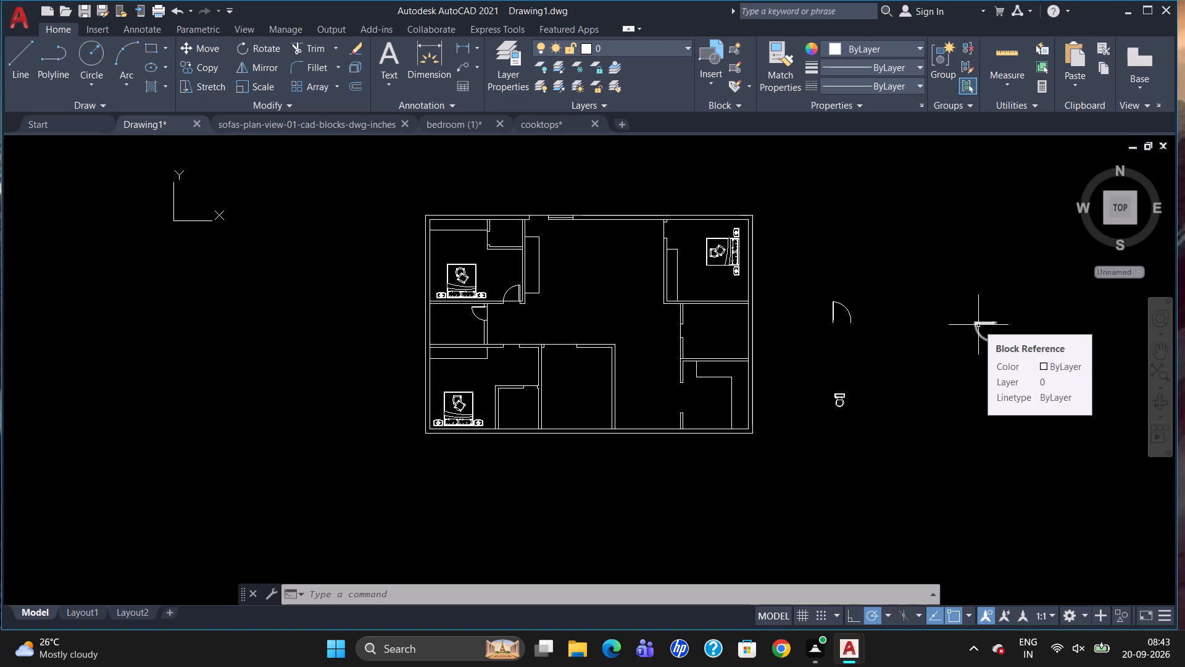
left_click(836, 304)
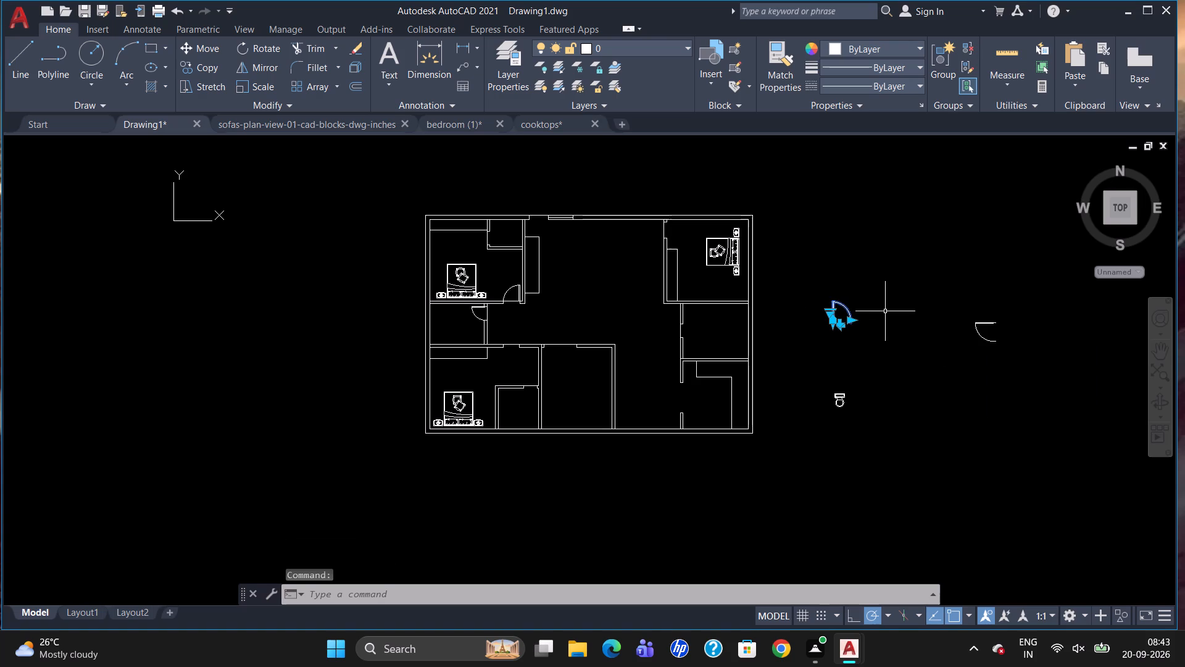
type("RO")
key("Return")
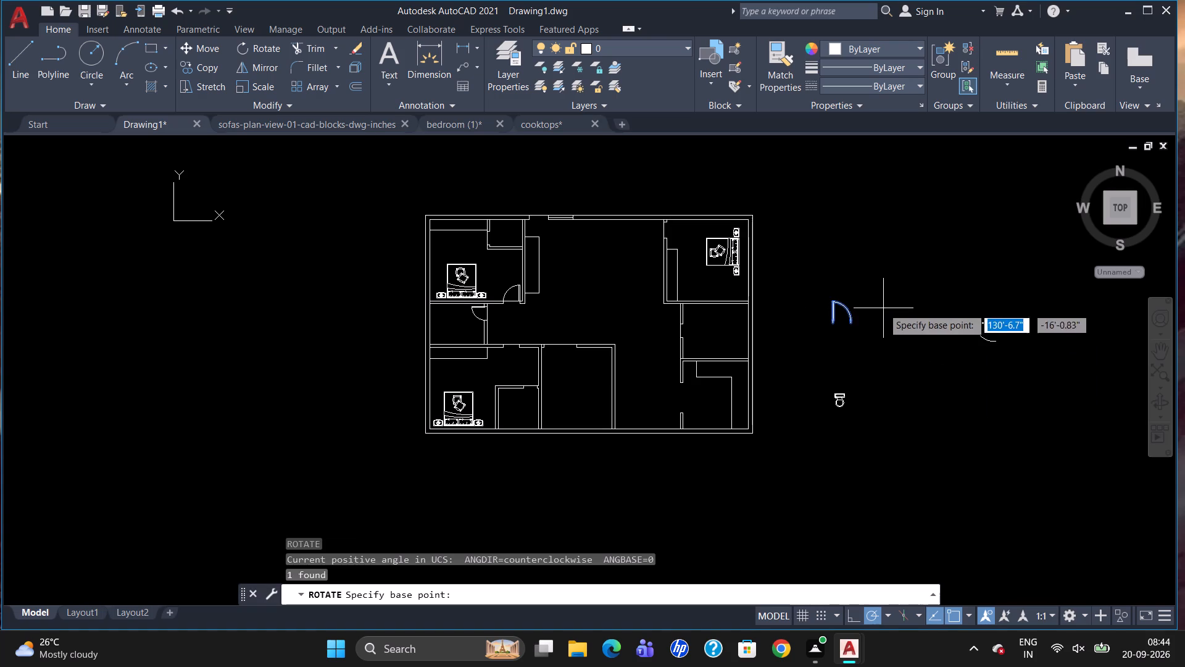
left_click(837, 296)
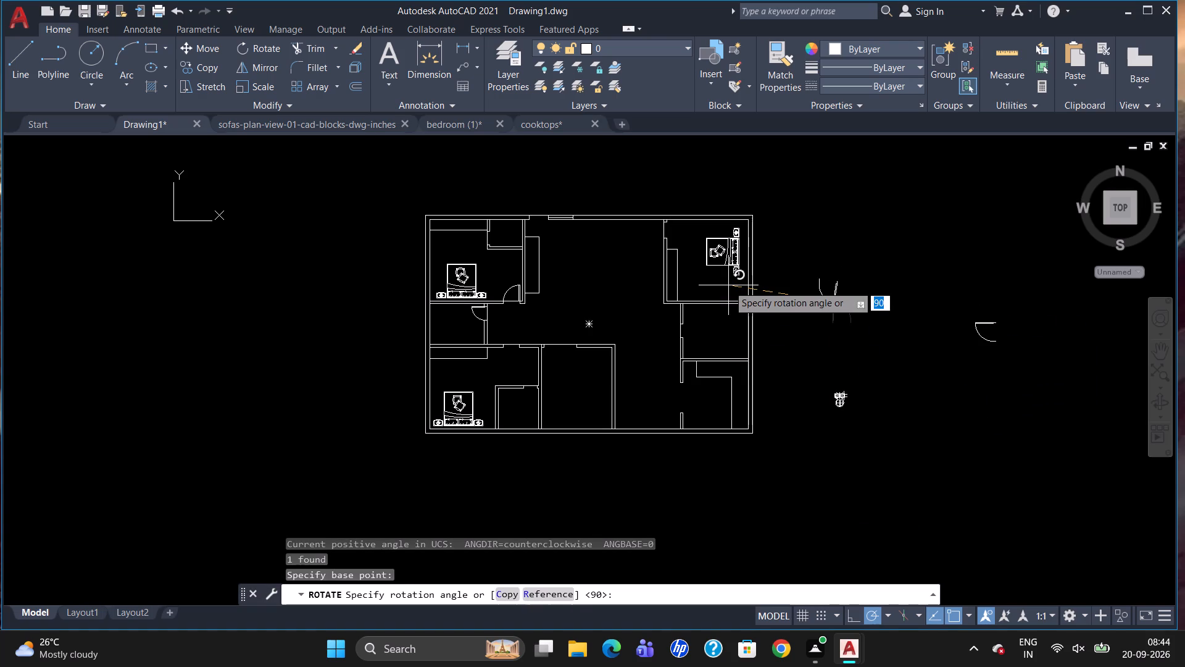
left_click(725, 300)
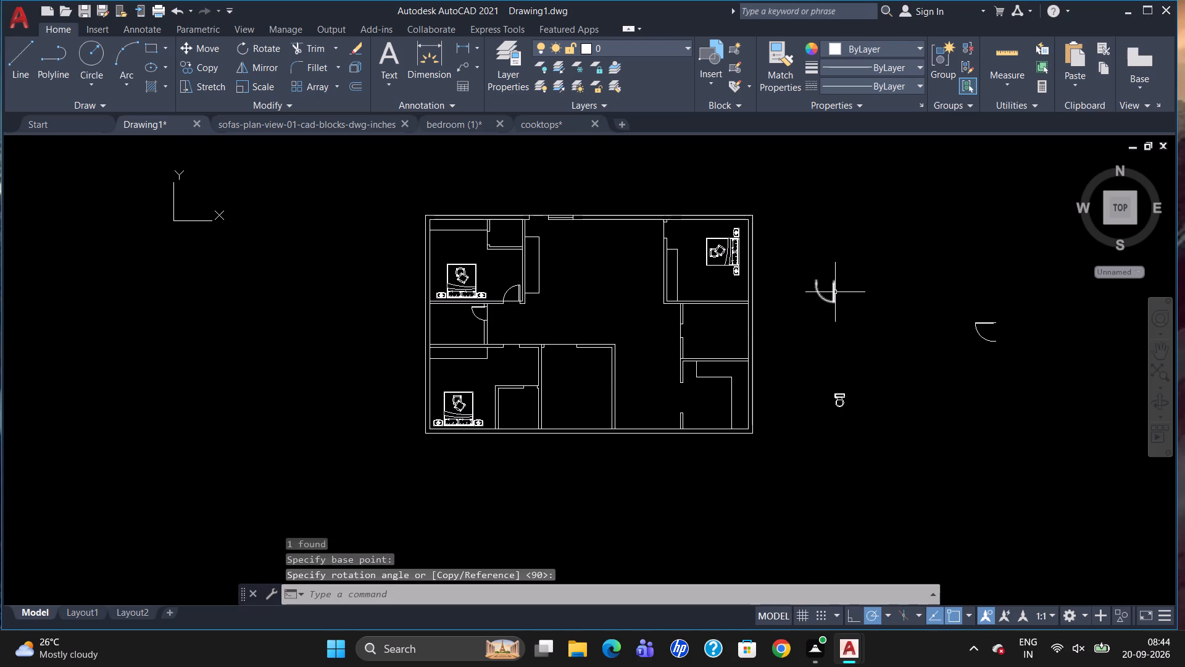
Copy the rotated spare door by its hinge corner into the top-wall doorway of the small room adjoining the lower-left bedroom.
left_click(835, 292)
type("CO")
key("Return")
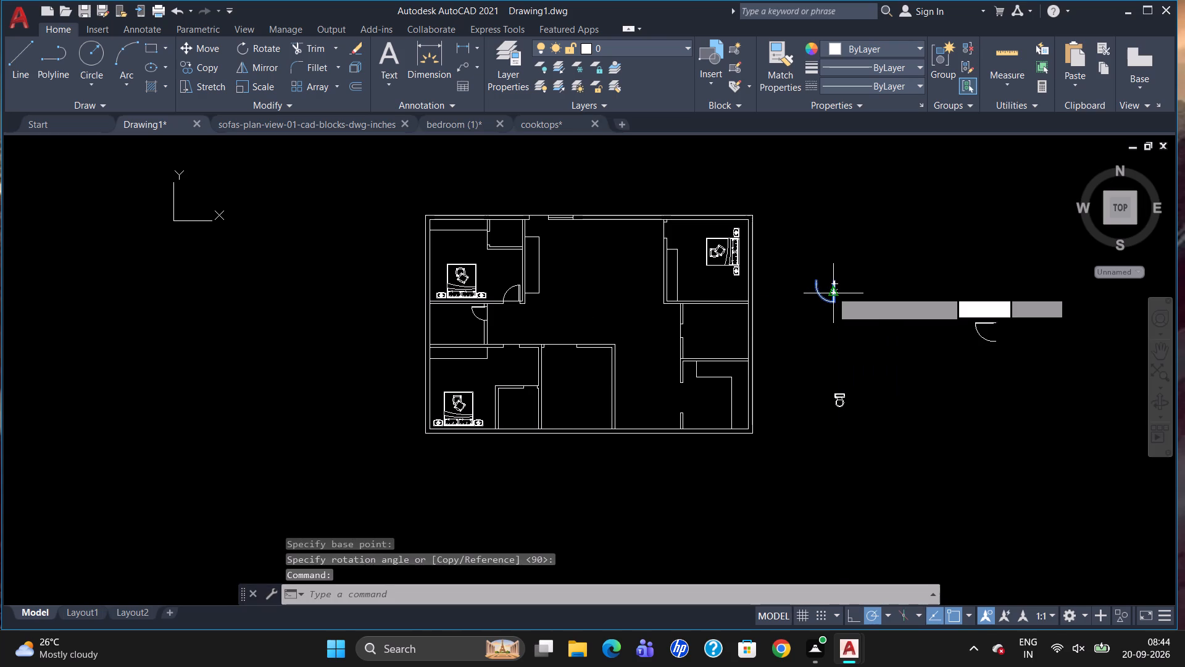
left_click_drag(837, 275, 833, 291)
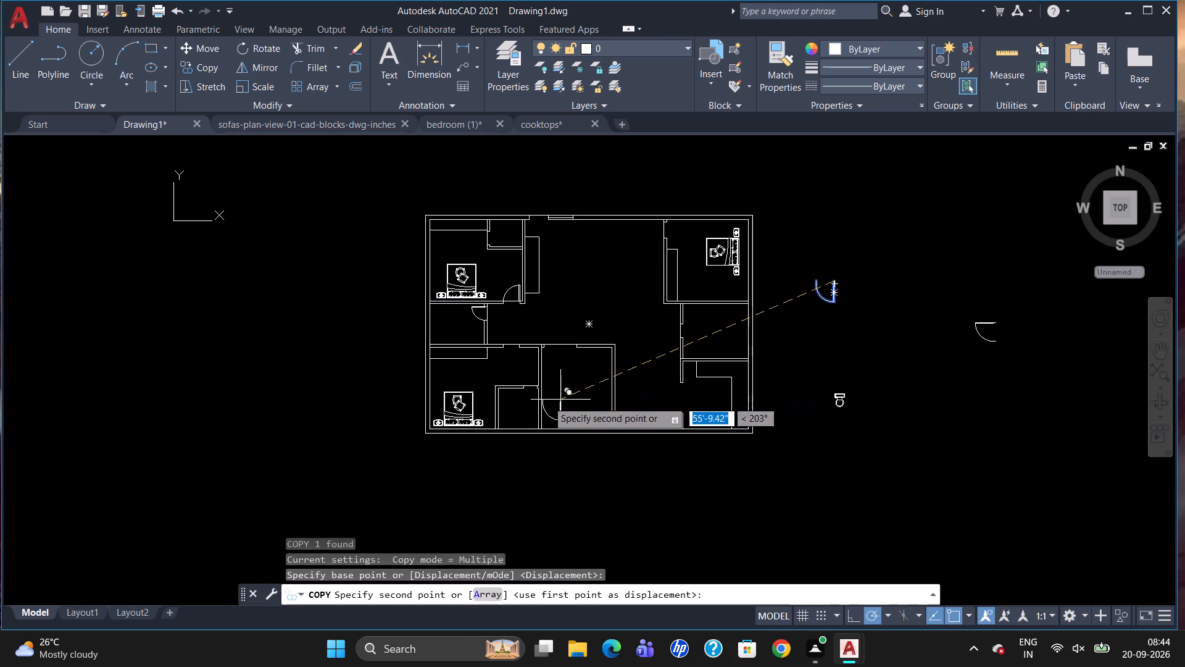
scroll(534, 400, "up", 6)
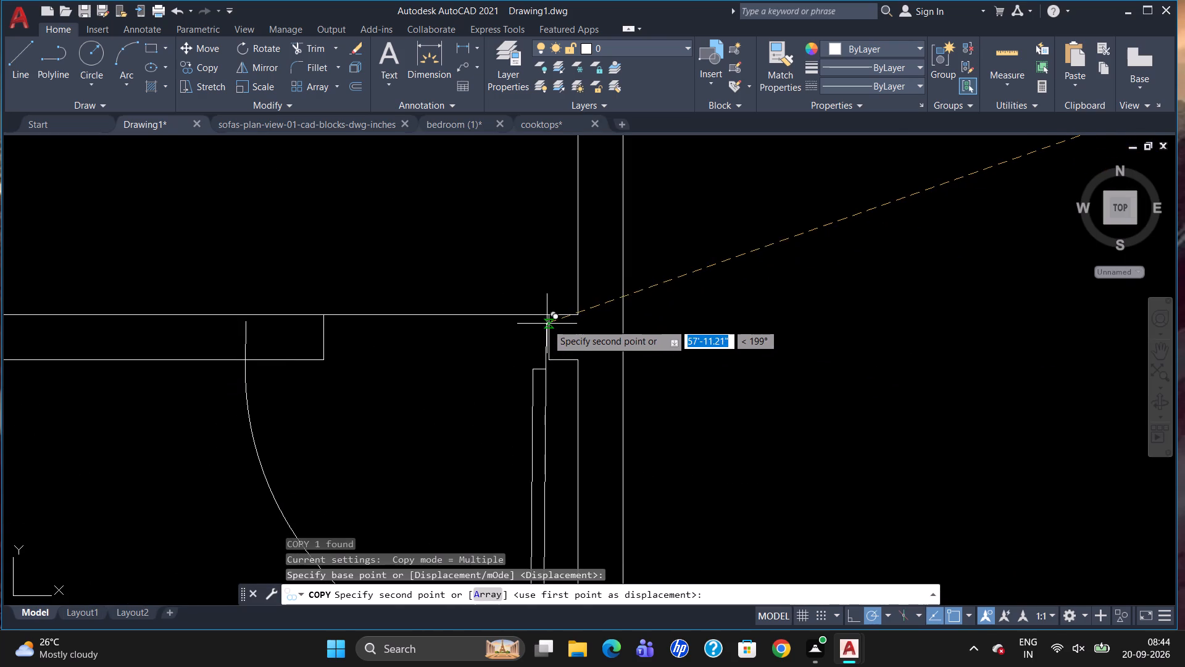
left_click(549, 320)
key("Escape")
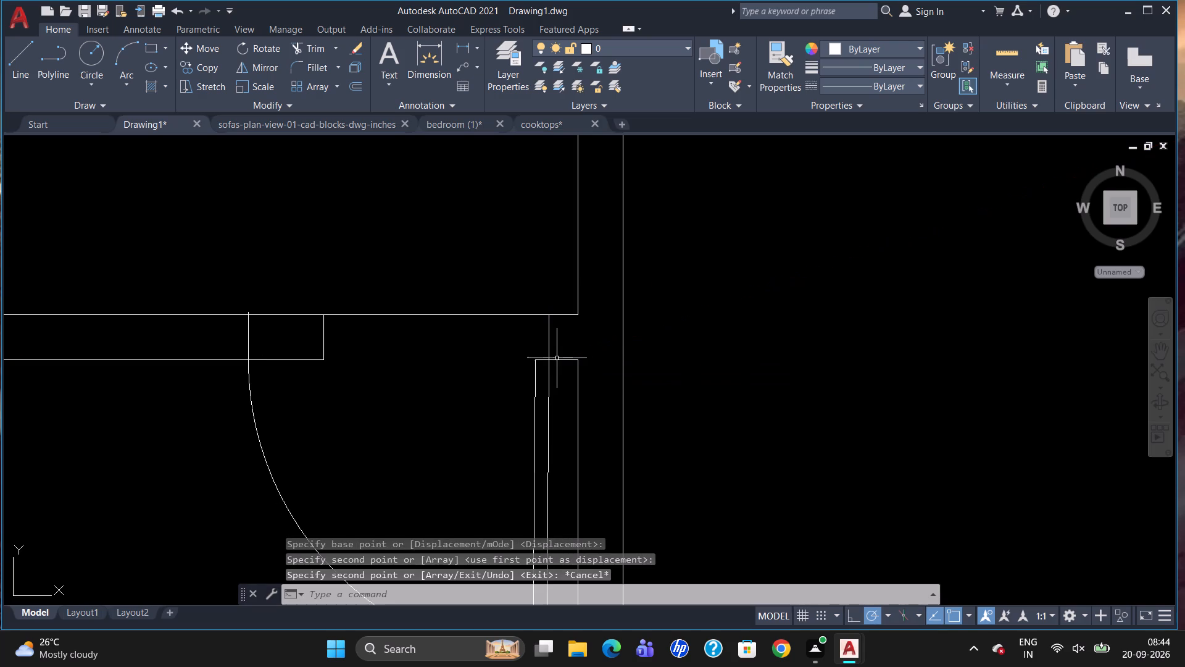
Scale the copied door from its hinge corner by about 0.75 to fit the doorway width.
left_click(547, 362)
type("SC")
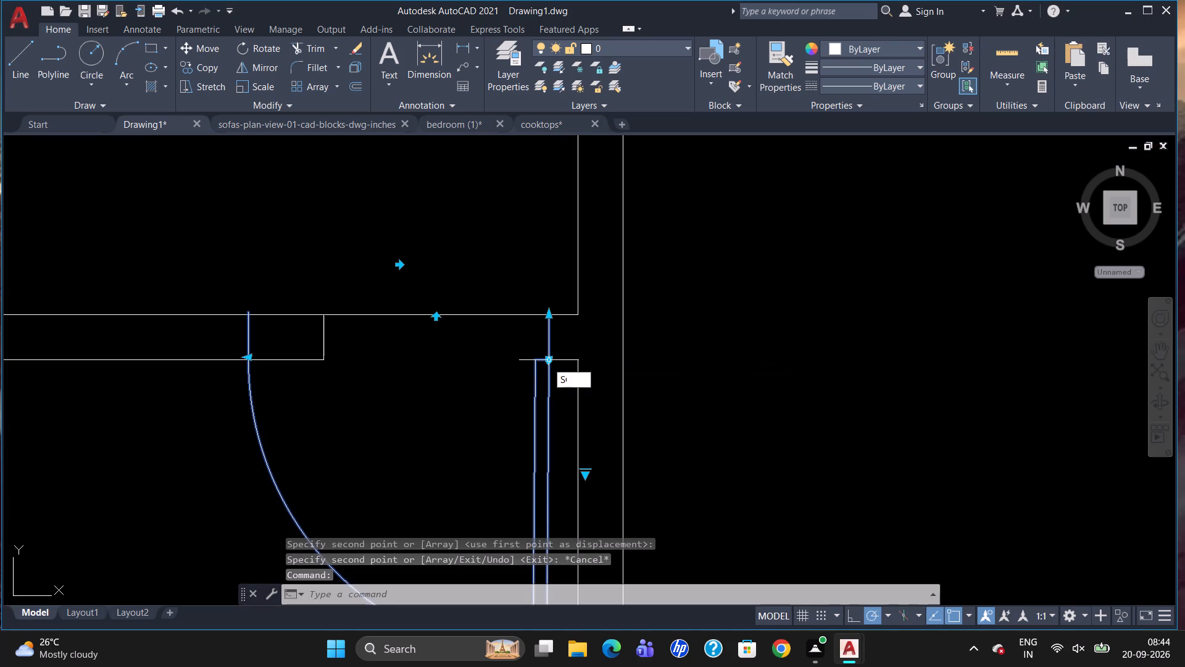
key("Return")
left_click_drag(547, 311, 553, 325)
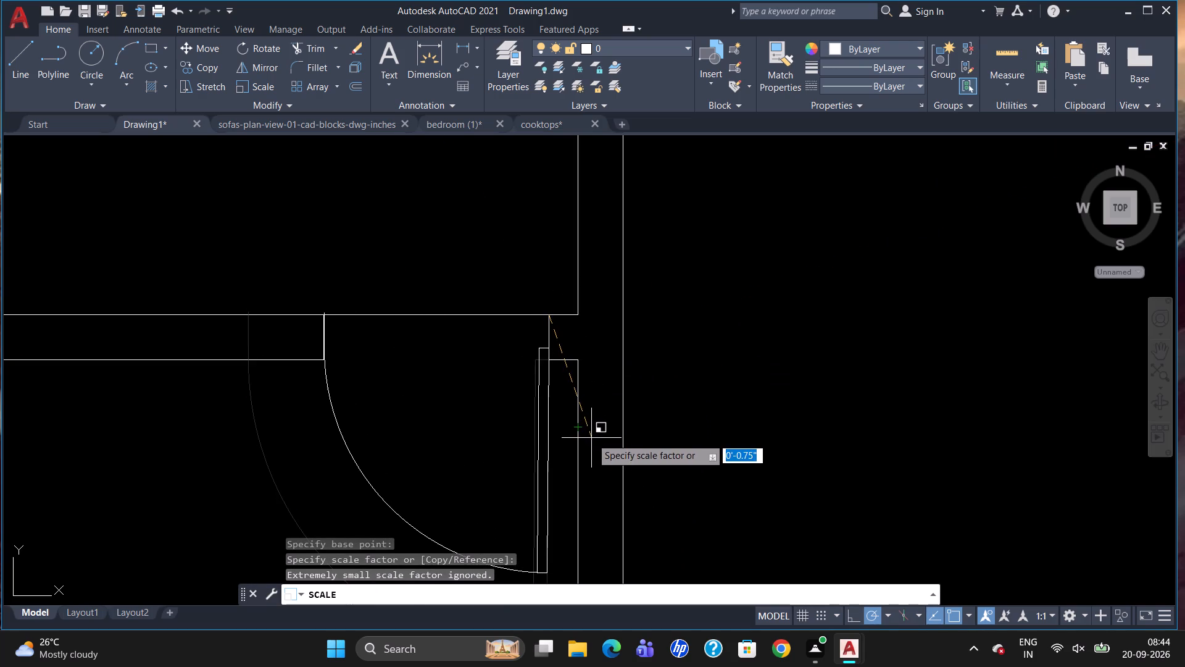
left_click(592, 437)
Move the scaled door slightly so its hinge corner meets the right jamb's top corner.
scroll(561, 325, "up", 1)
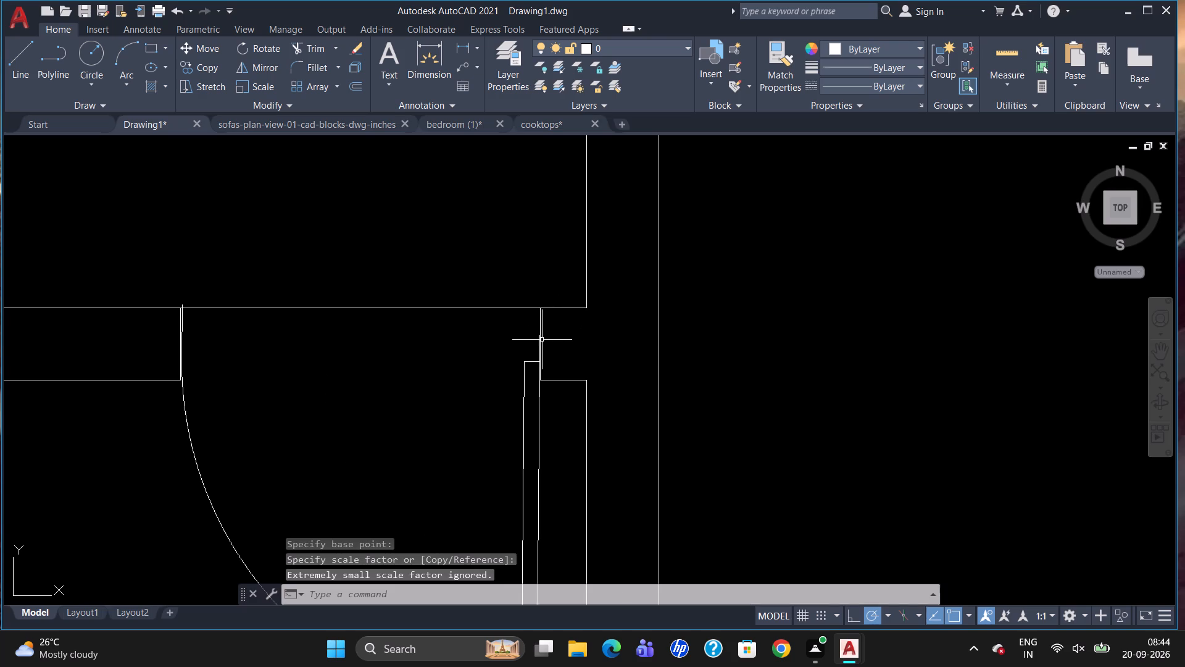
left_click(539, 342)
key("m")
key("Return")
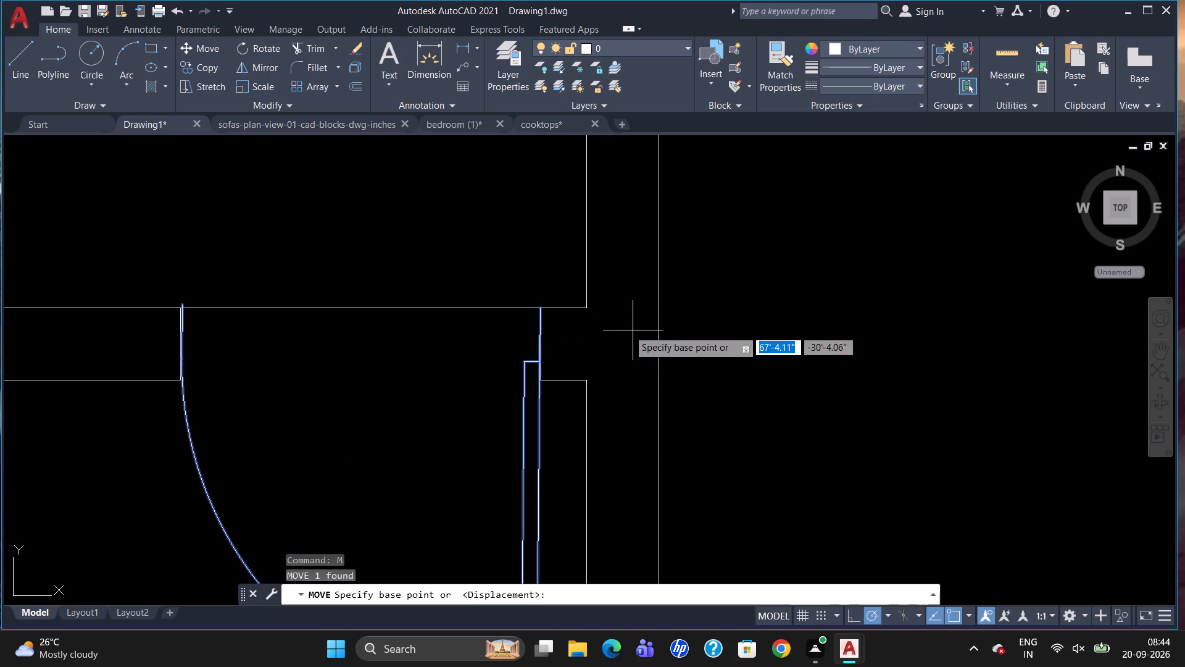
scroll(581, 321, "up", 3)
left_click(433, 264)
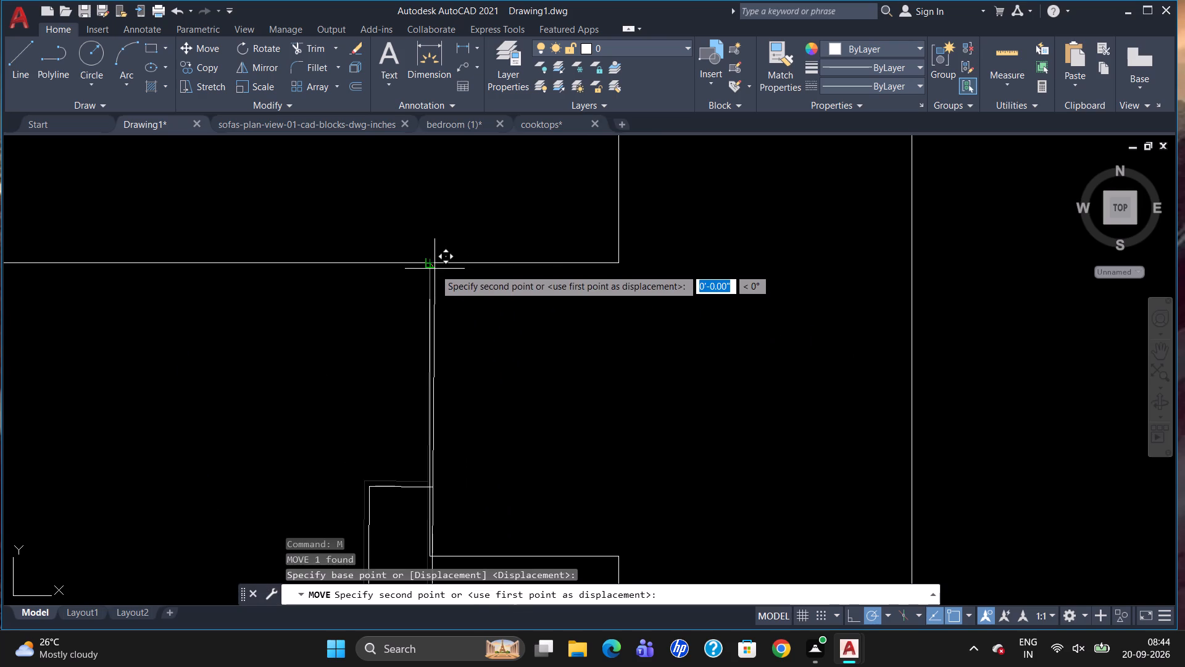
left_click(430, 266)
Move the same door slightly left so its swing end lines up with the left jamb.
scroll(713, 230, "down", 2)
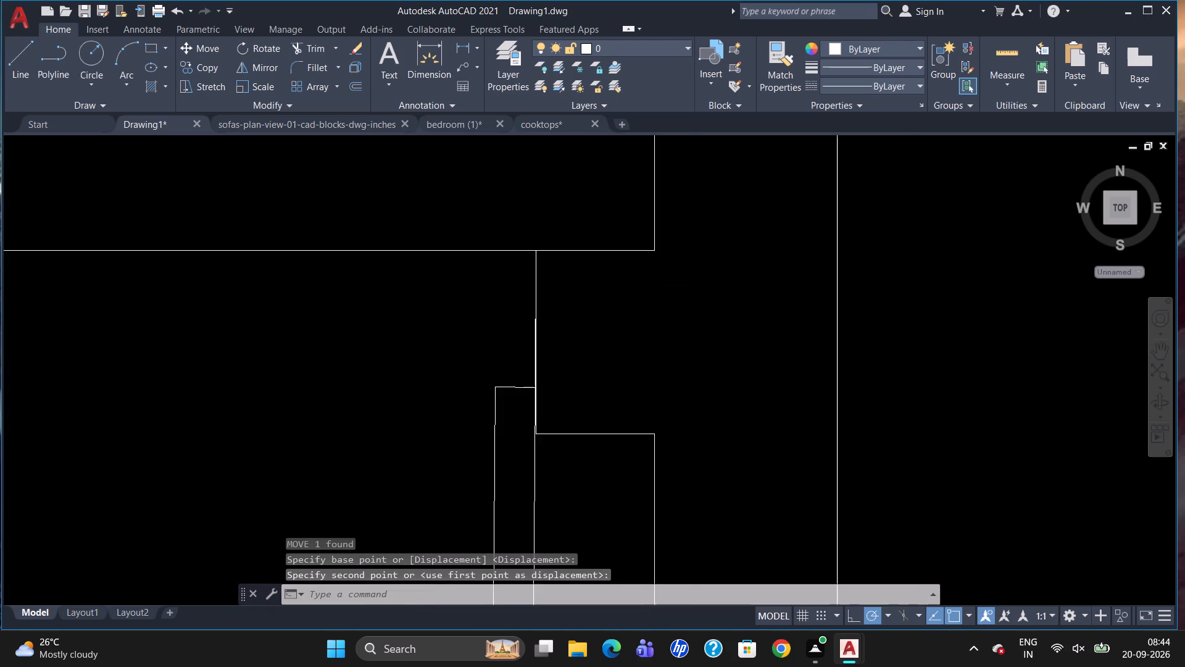
scroll(714, 233, "down", 3)
scroll(514, 228, "up", 3)
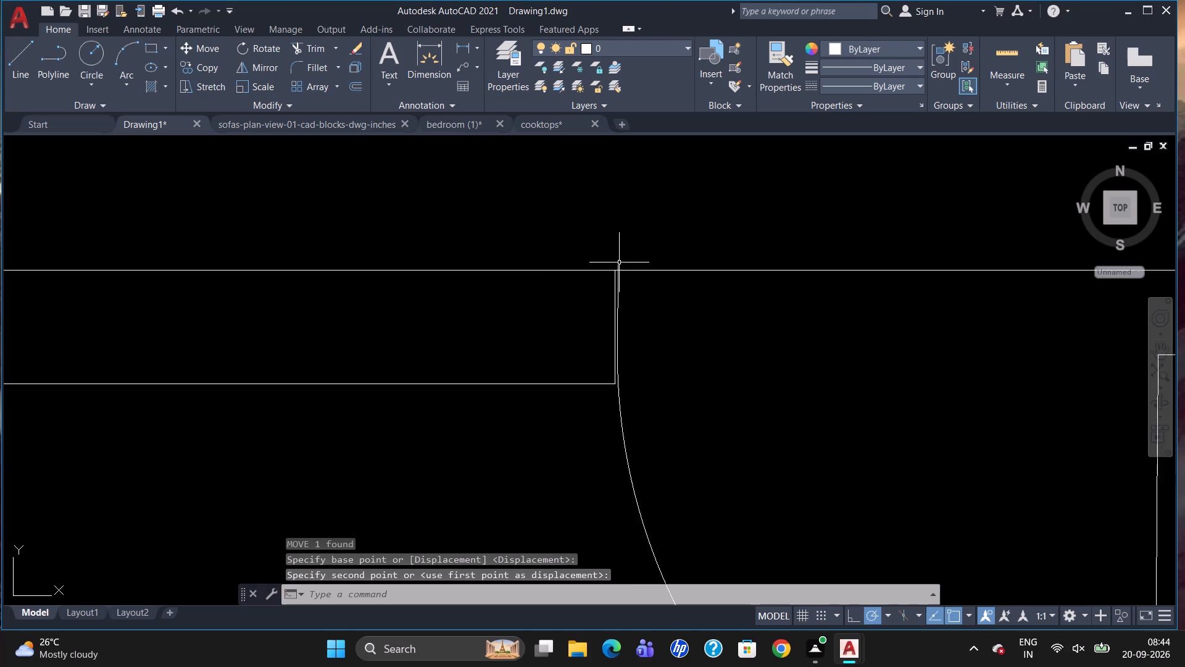
scroll(621, 262, "up", 2)
left_click(615, 272)
scroll(589, 252, "down", 2)
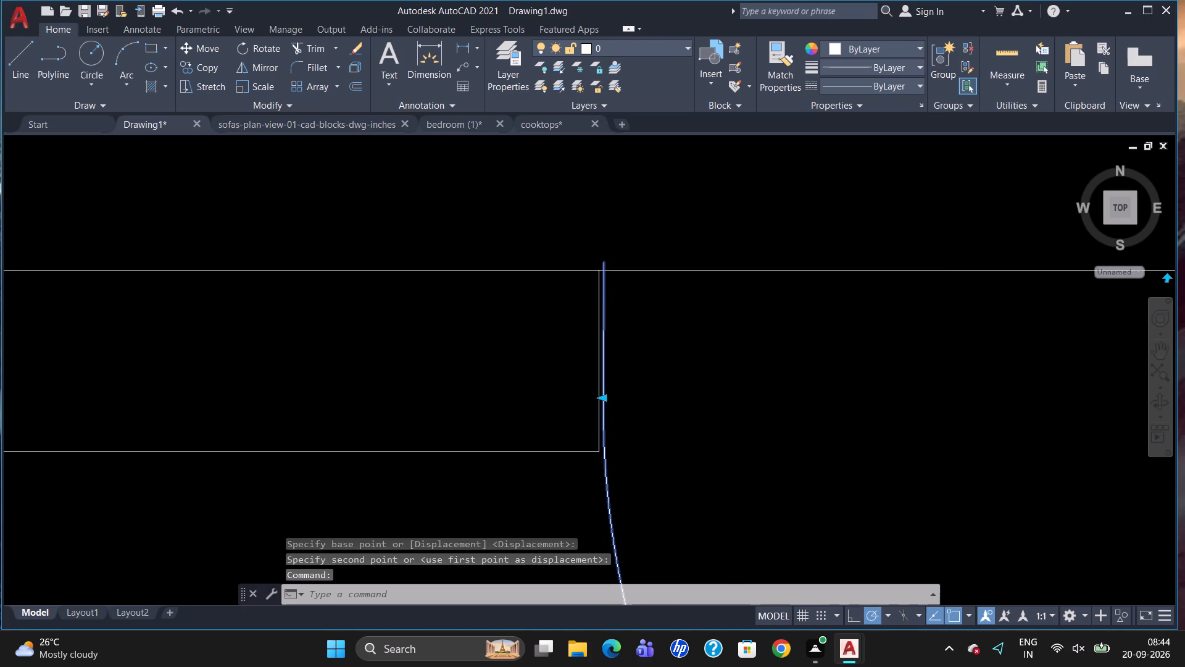
scroll(589, 251, "down", 1)
key("m")
key("Return")
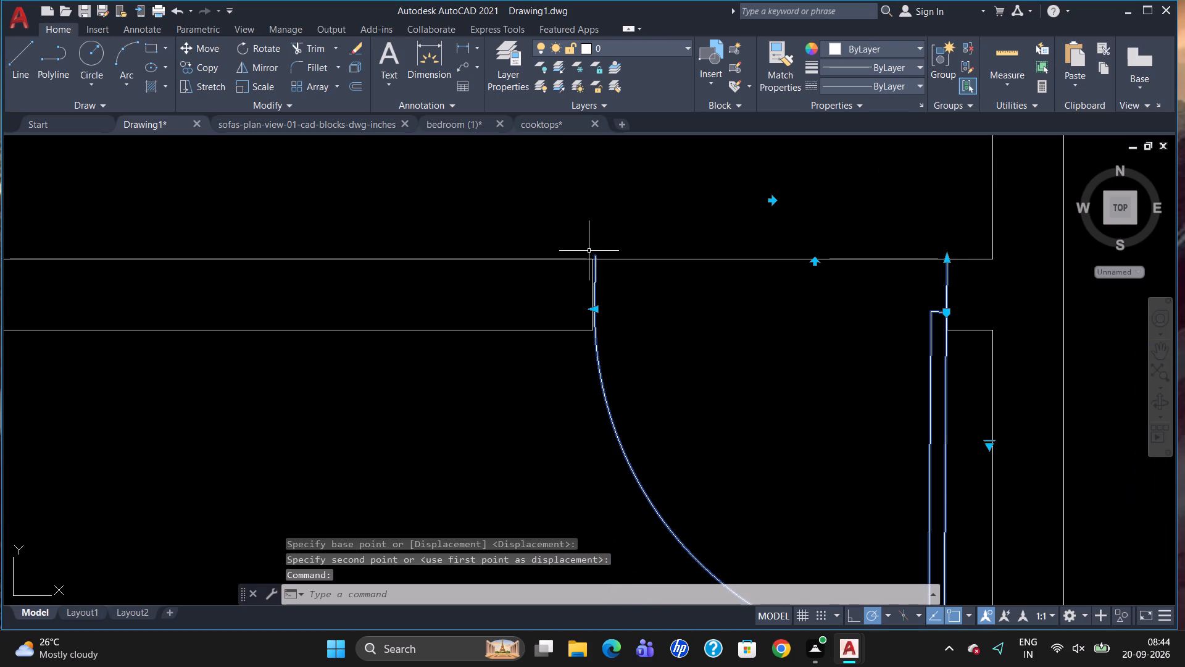
left_click_drag(593, 251, 593, 256)
left_click(593, 256)
Move the door's swing end down onto the left jamb's top corner, flush with the wall line.
scroll(601, 222, "down", 2)
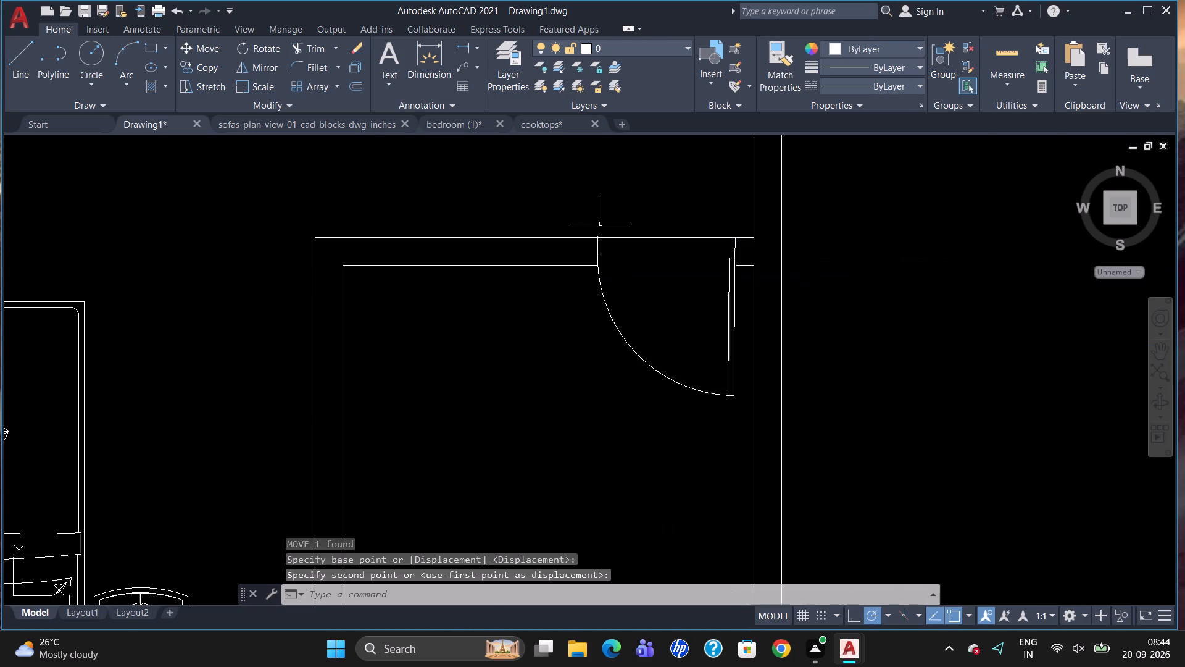
scroll(600, 230, "up", 3)
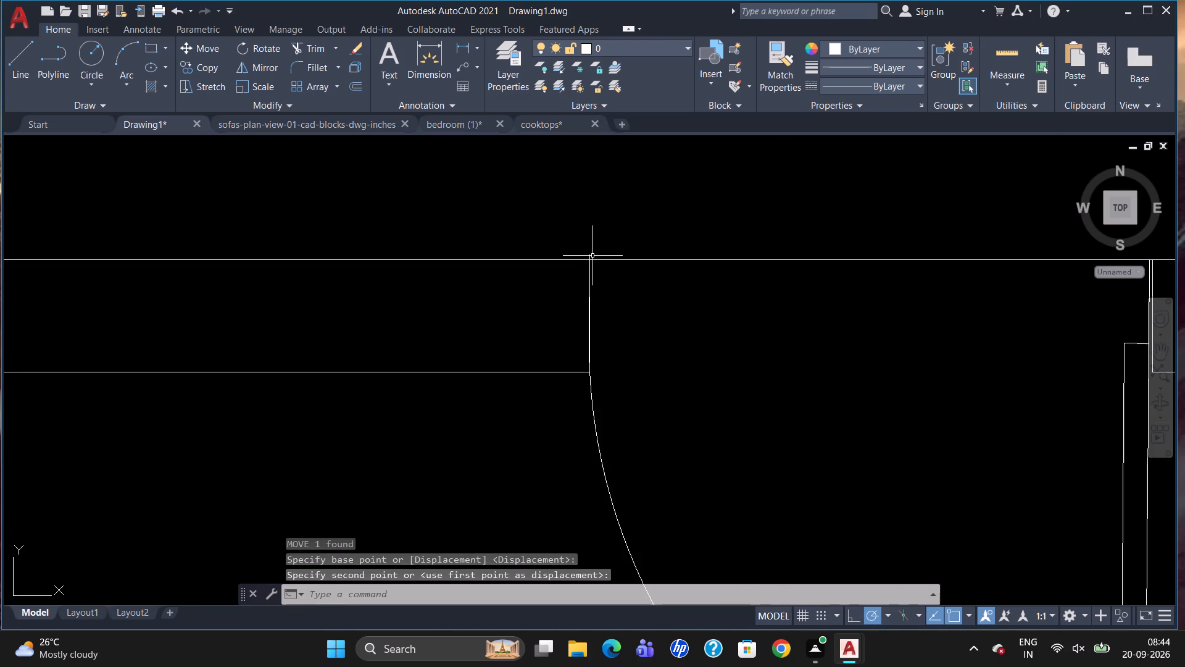
left_click(589, 264)
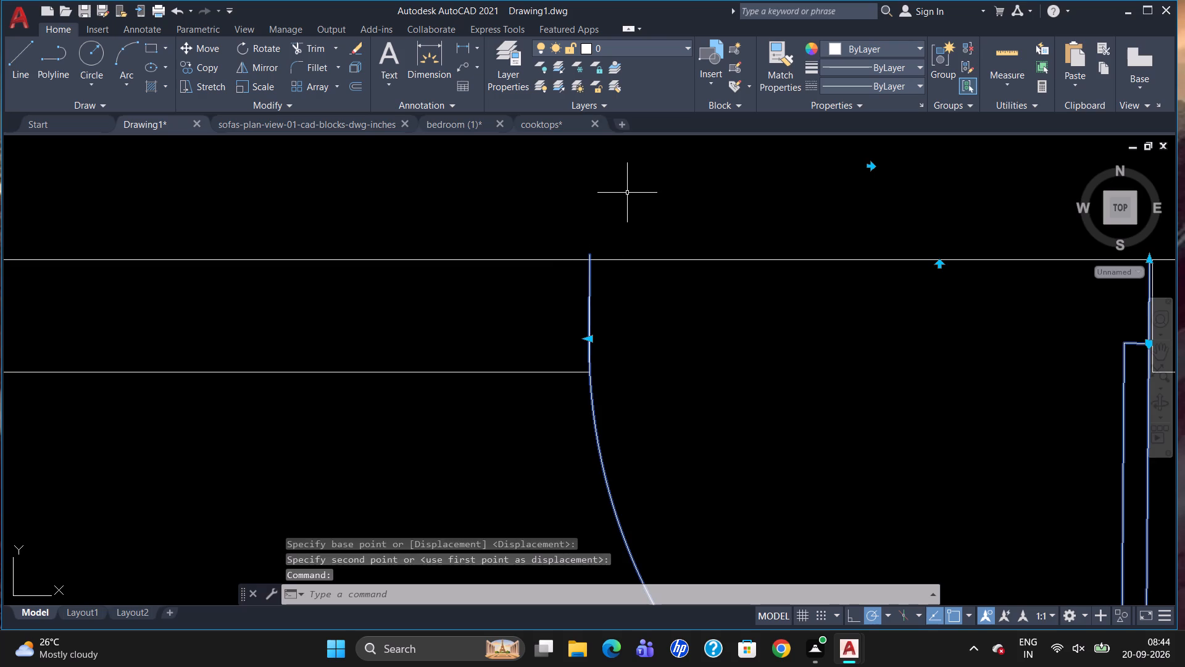
key("m")
key("Return")
scroll(591, 226, "up", 3)
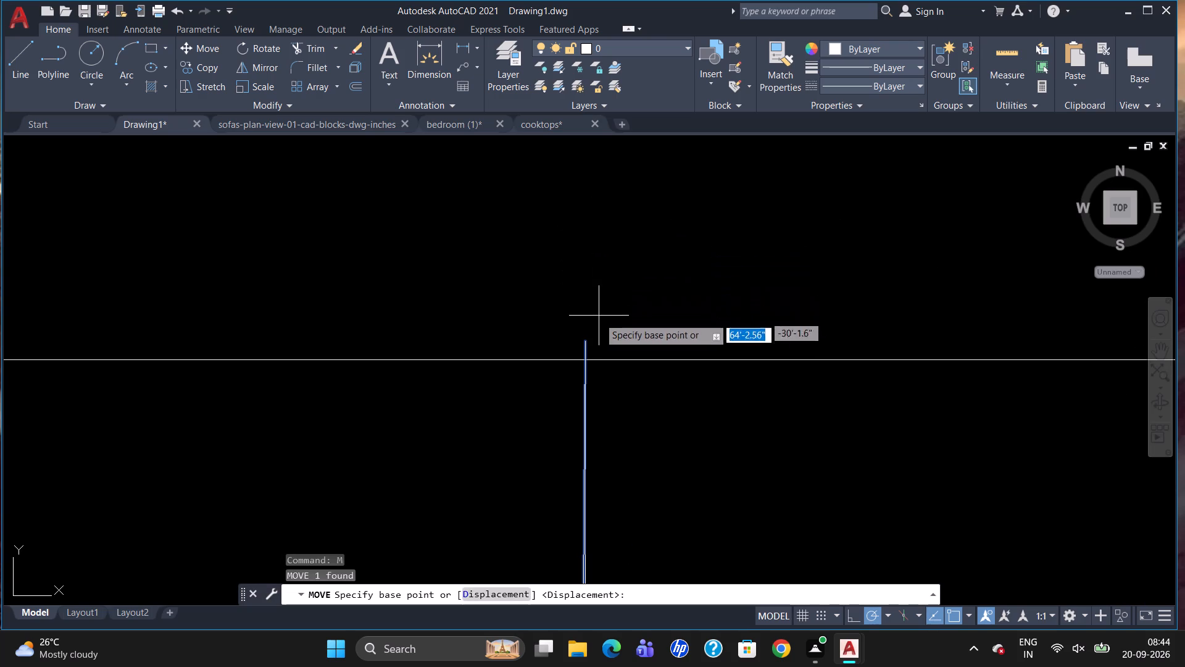
left_click_drag(592, 334, 592, 345)
left_click_drag(586, 360, 583, 354)
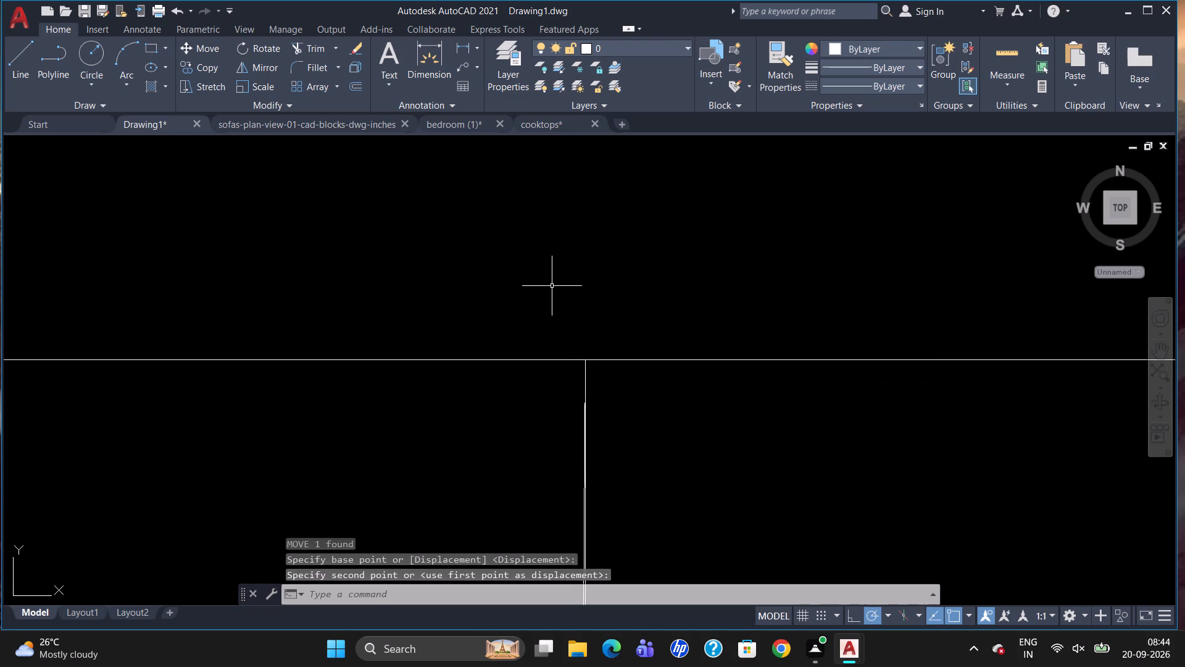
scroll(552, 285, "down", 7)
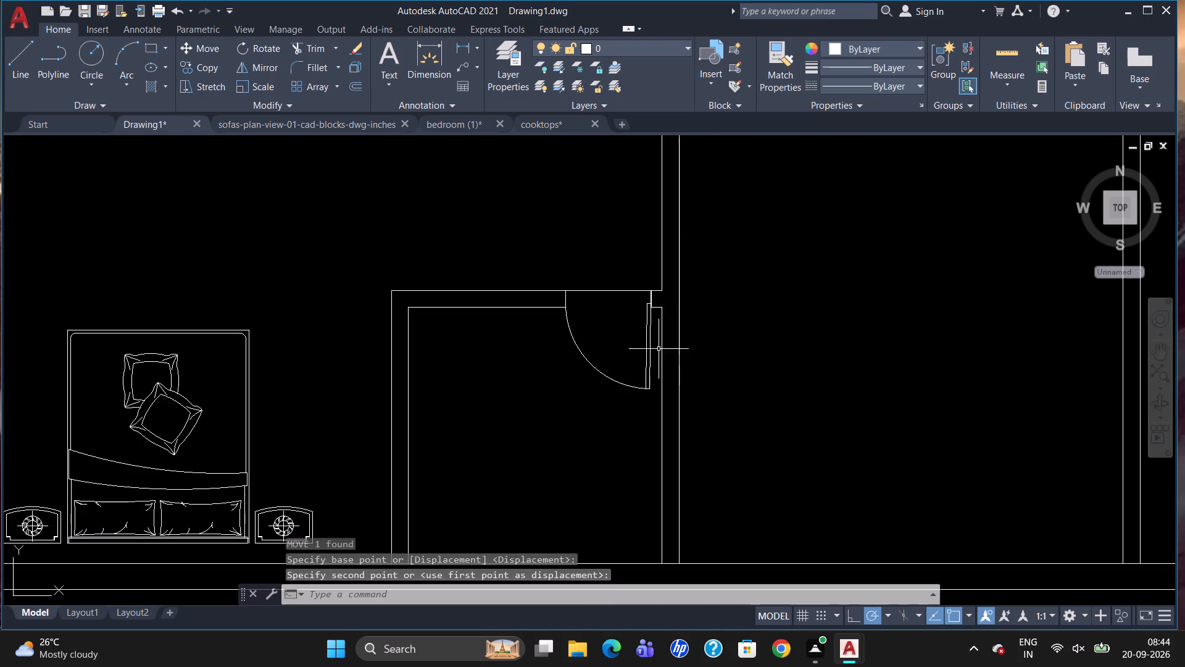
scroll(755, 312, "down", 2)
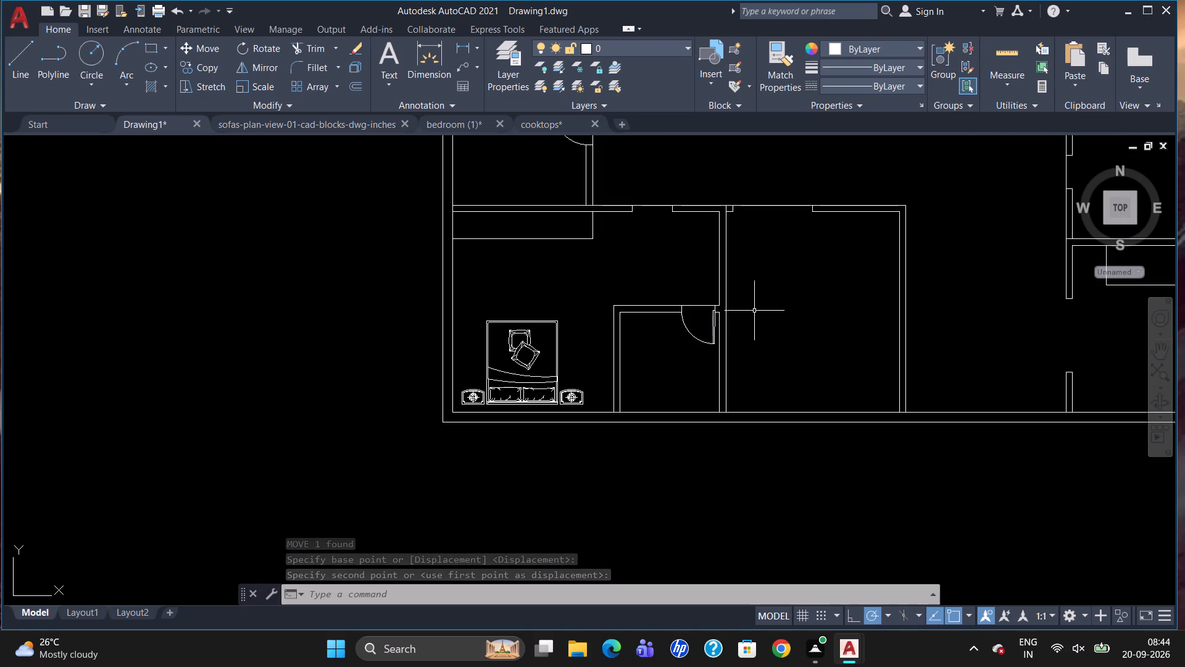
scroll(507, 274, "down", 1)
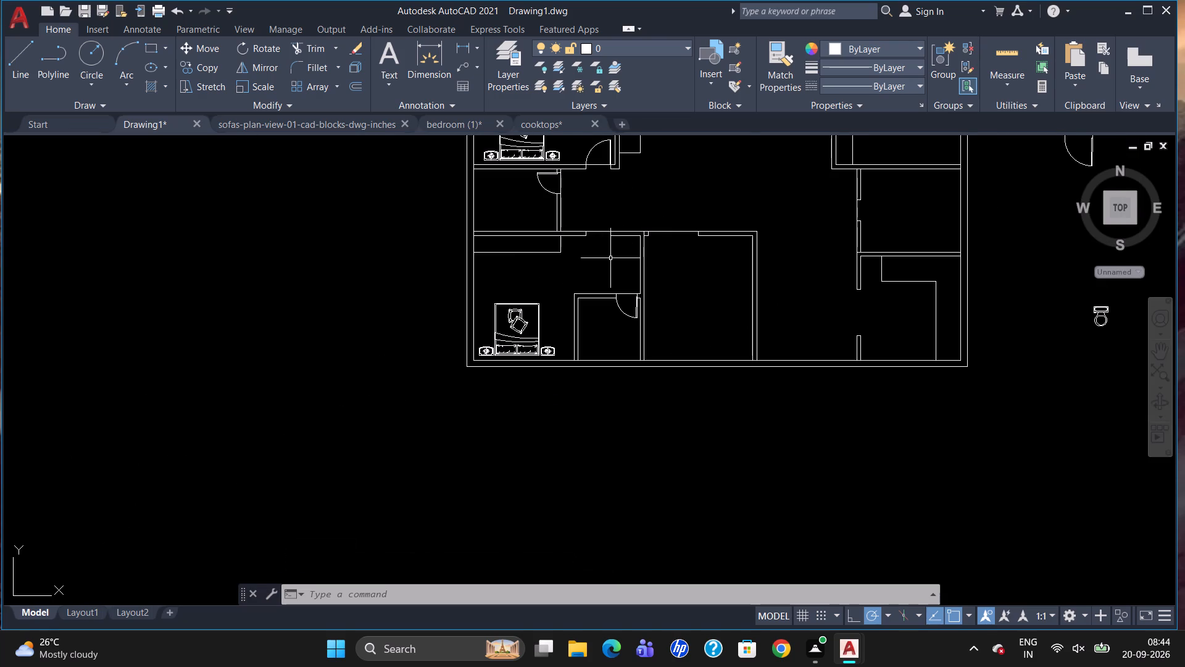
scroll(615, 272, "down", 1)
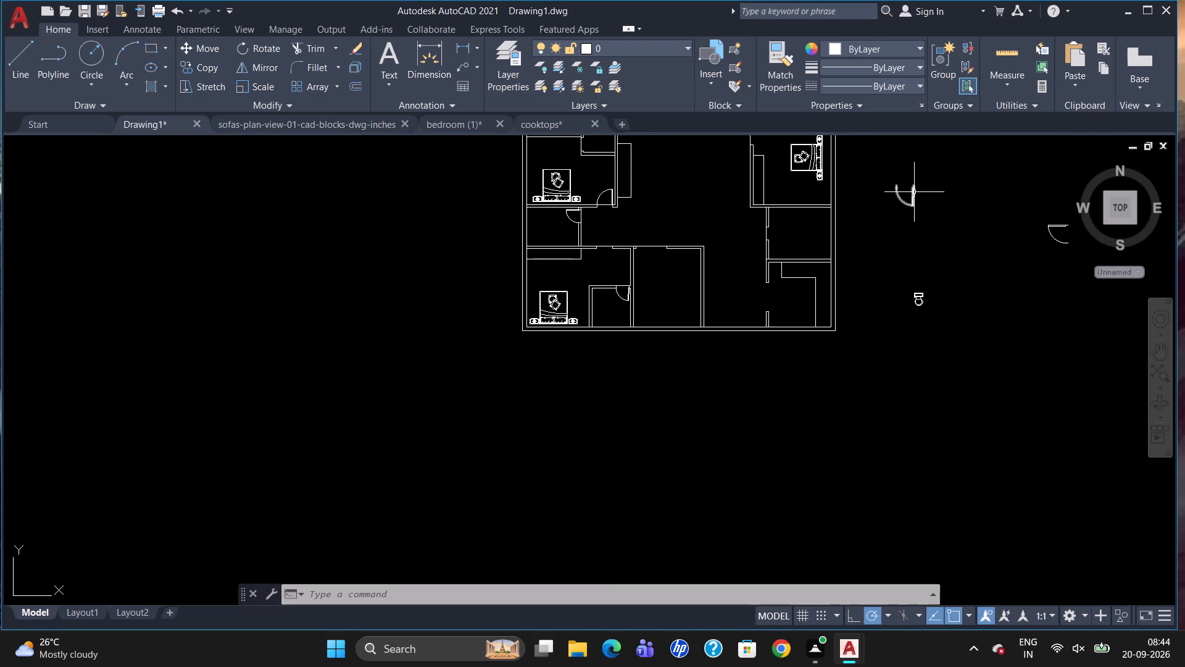
Copy the spare door with the vertical leaf from outside the plan into the doorway in the lower-left bedroom's top wall.
left_click(913, 194)
key("c")
key("o")
key("Return")
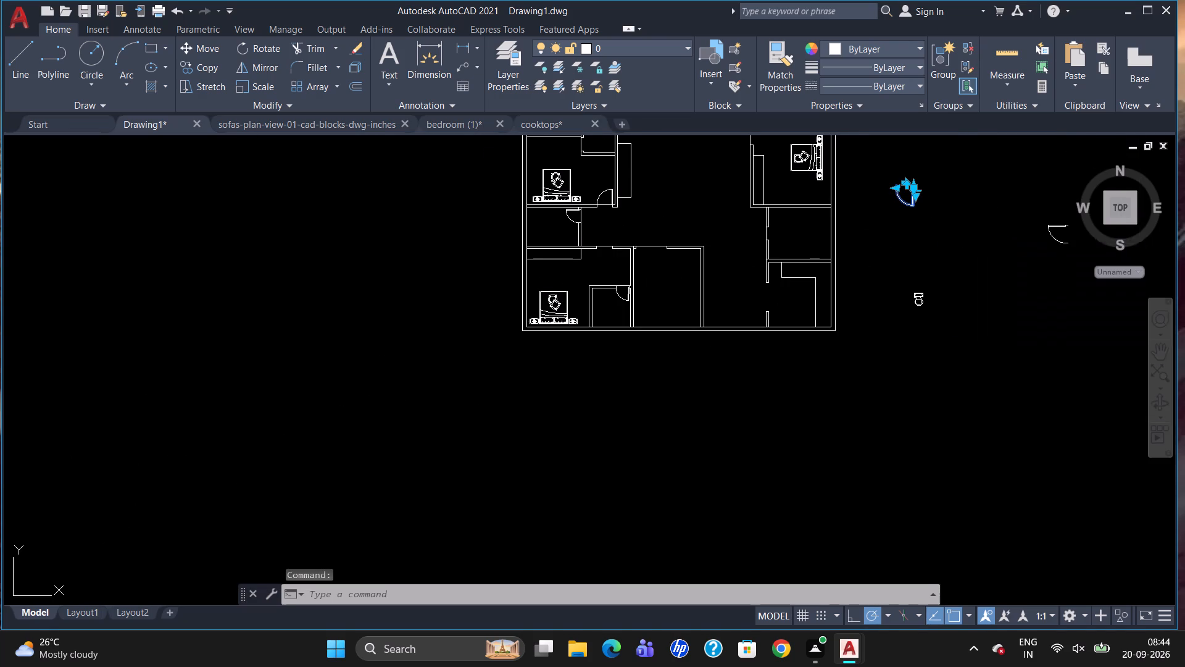
left_click_drag(917, 183, 894, 208)
scroll(586, 241, "up", 3)
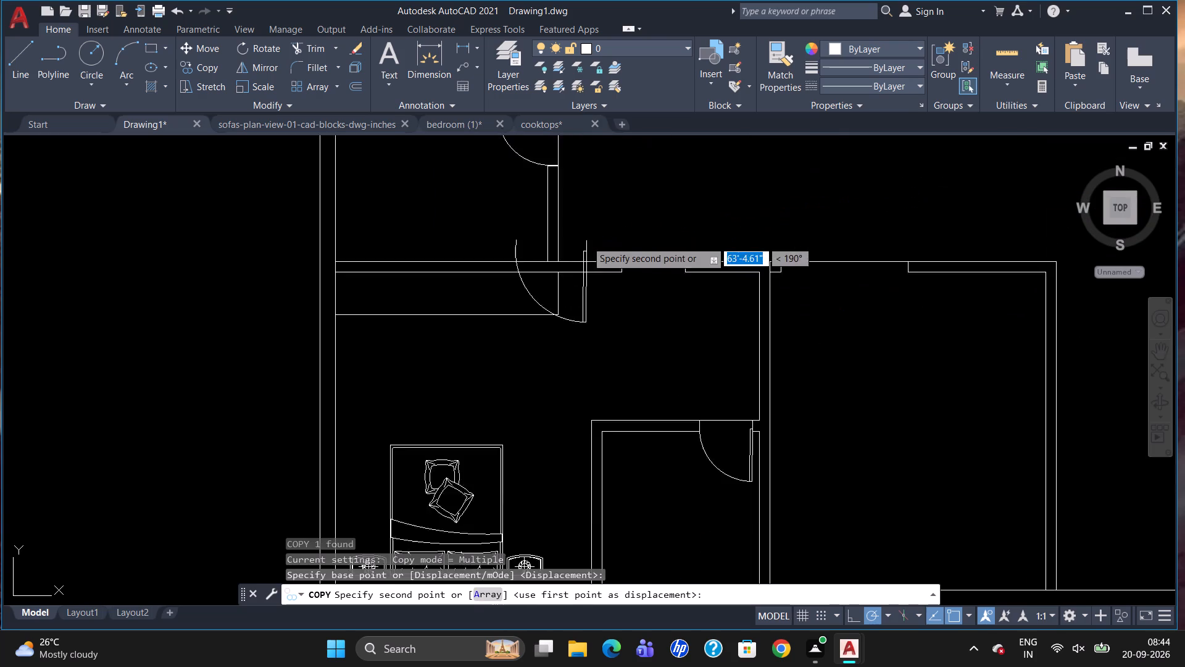
scroll(586, 241, "up", 1)
scroll(741, 271, "up", 2)
left_click(741, 271)
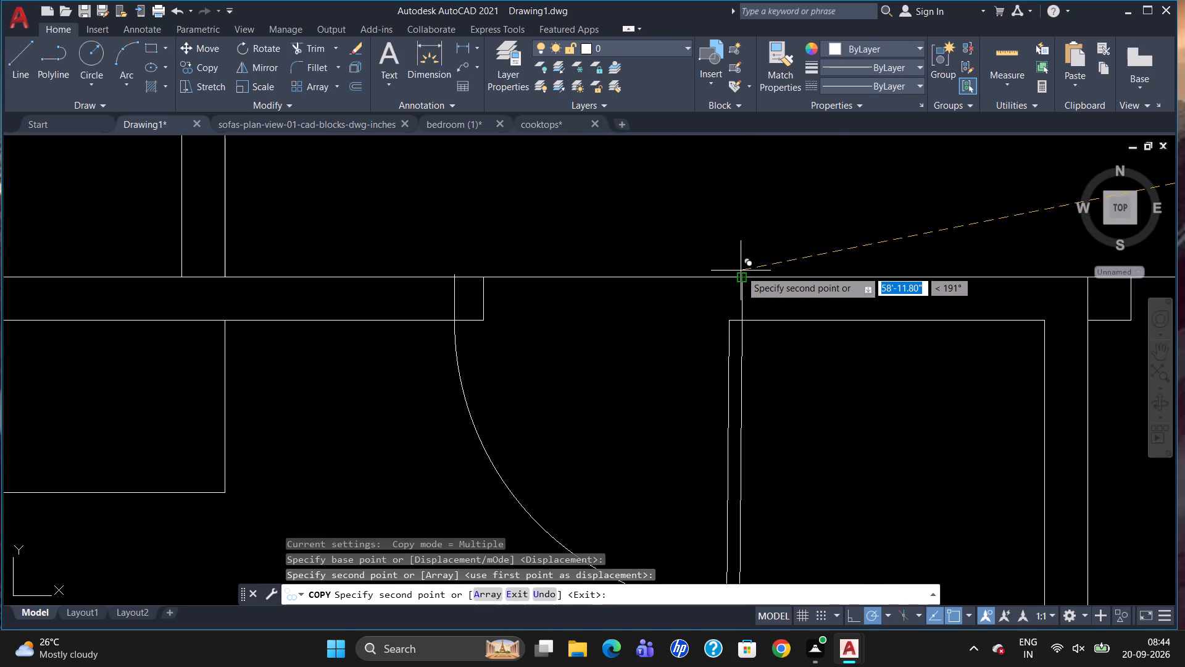
key("Escape")
Scale the copied door down from its hinge corner to fit the lower-left bedroom doorway's width.
left_click(741, 321)
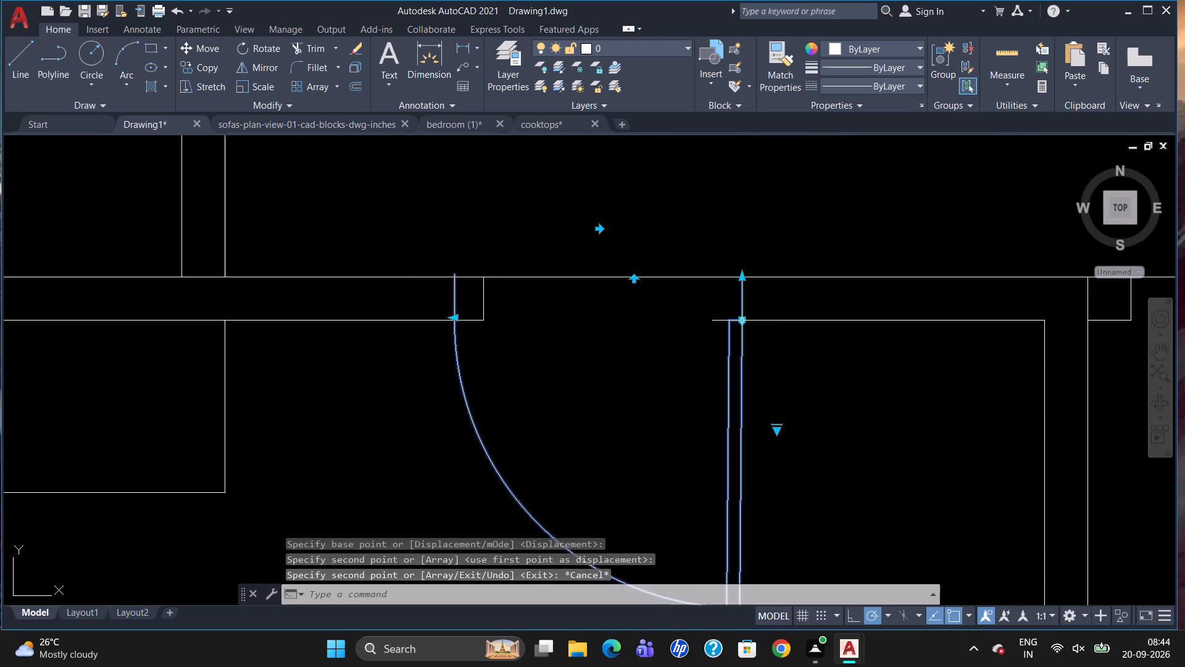
key("s")
key("c")
key("Return")
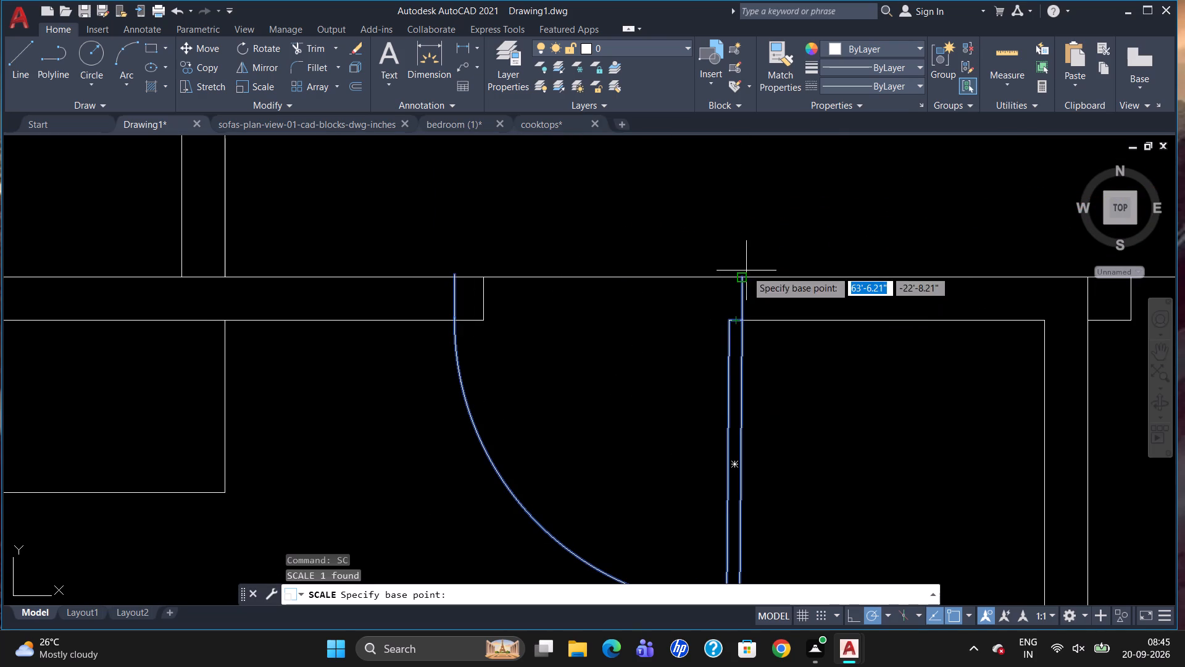
left_click_drag(746, 270, 747, 282)
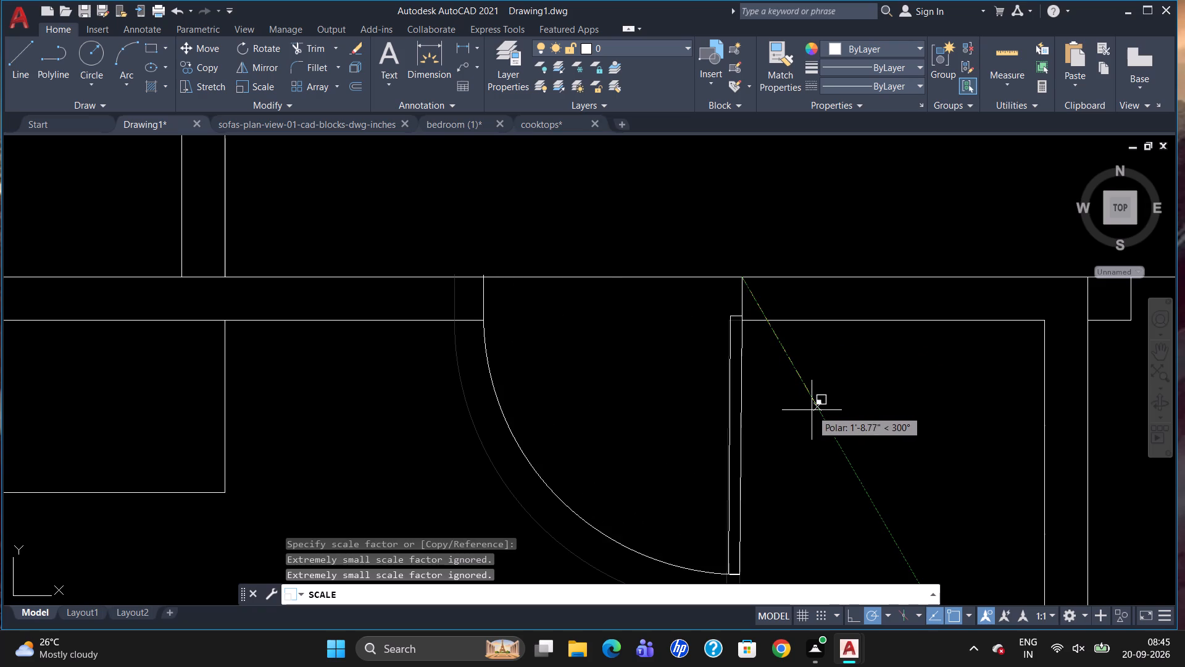
left_click(812, 409)
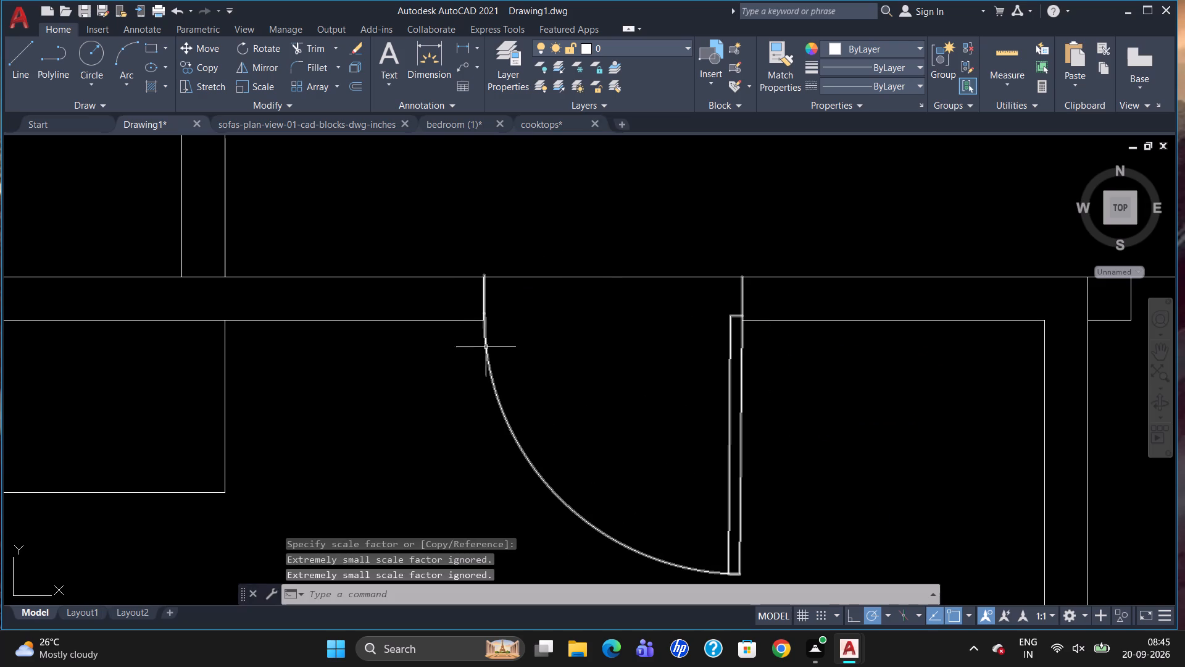
Move the scaled door slightly so its swing end sits on the left jamb's top corner, flush with the wall line.
left_click(488, 350)
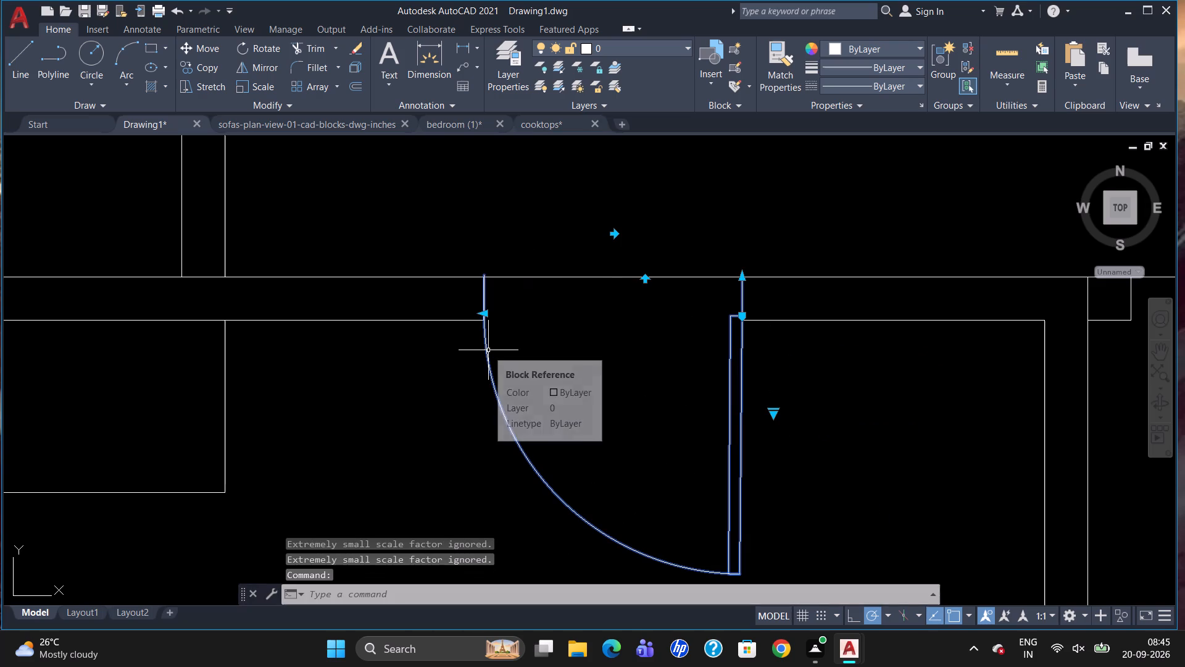
key("m")
key("Return")
scroll(449, 282, "up", 2)
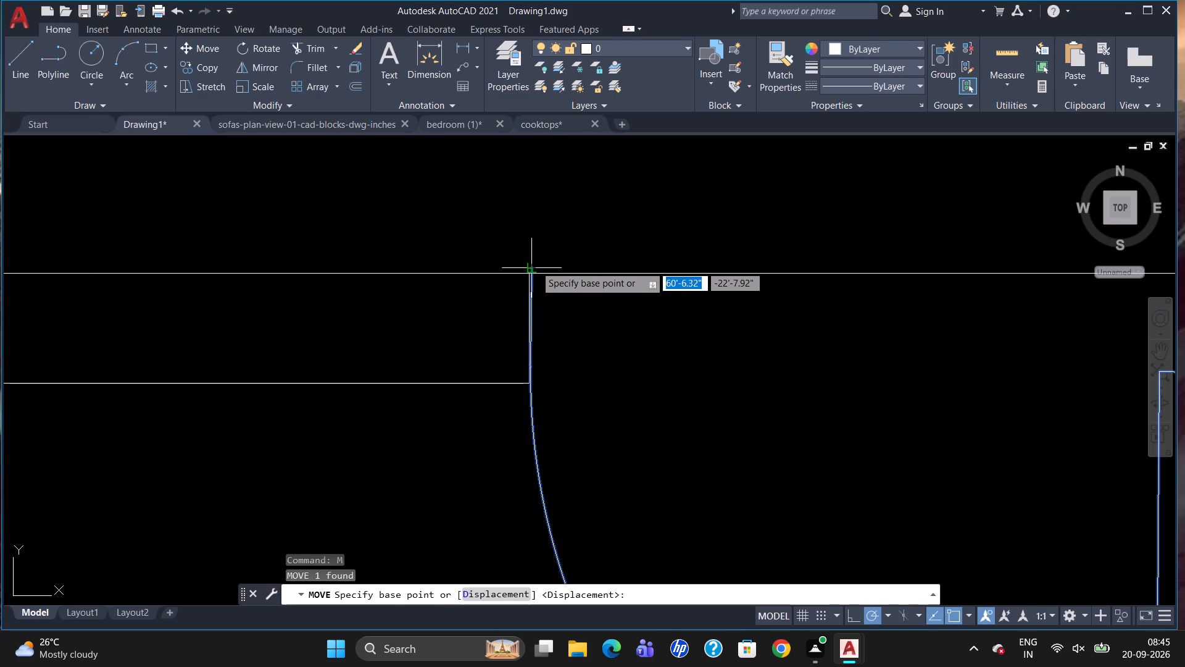
left_click_drag(534, 266, 534, 274)
left_click(534, 276)
Erase the short horizontal line inside the plan's top outer wall and the short cross line at its right end.
scroll(509, 263, "down", 5)
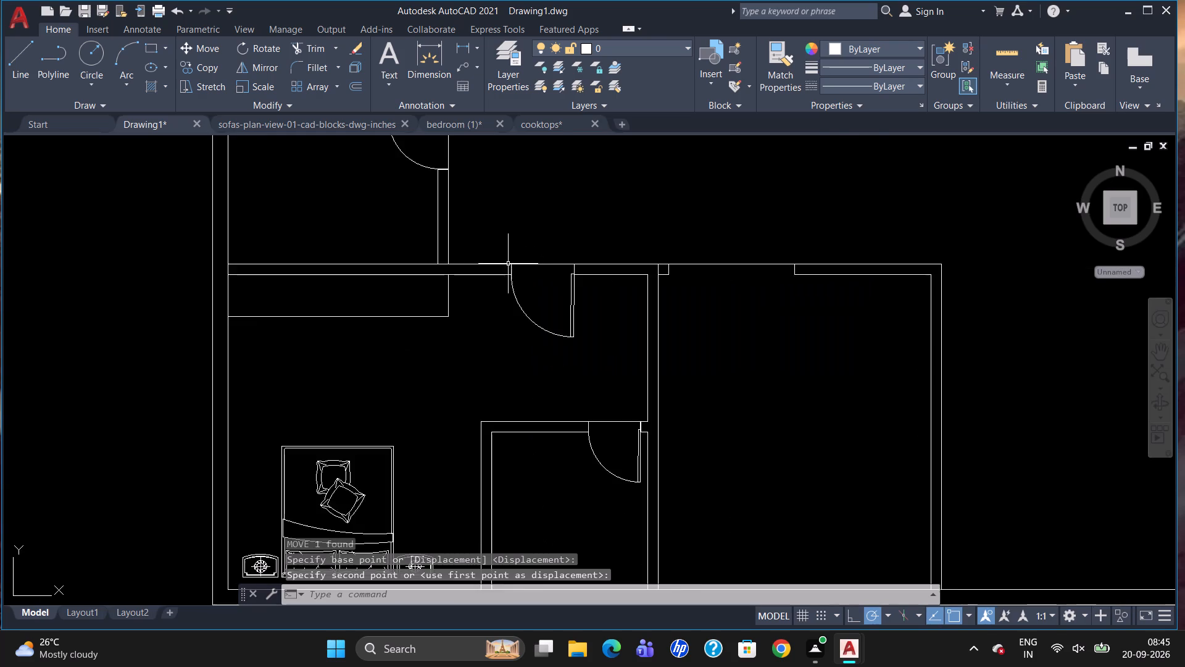
scroll(506, 279, "down", 2)
scroll(649, 227, "down", 1)
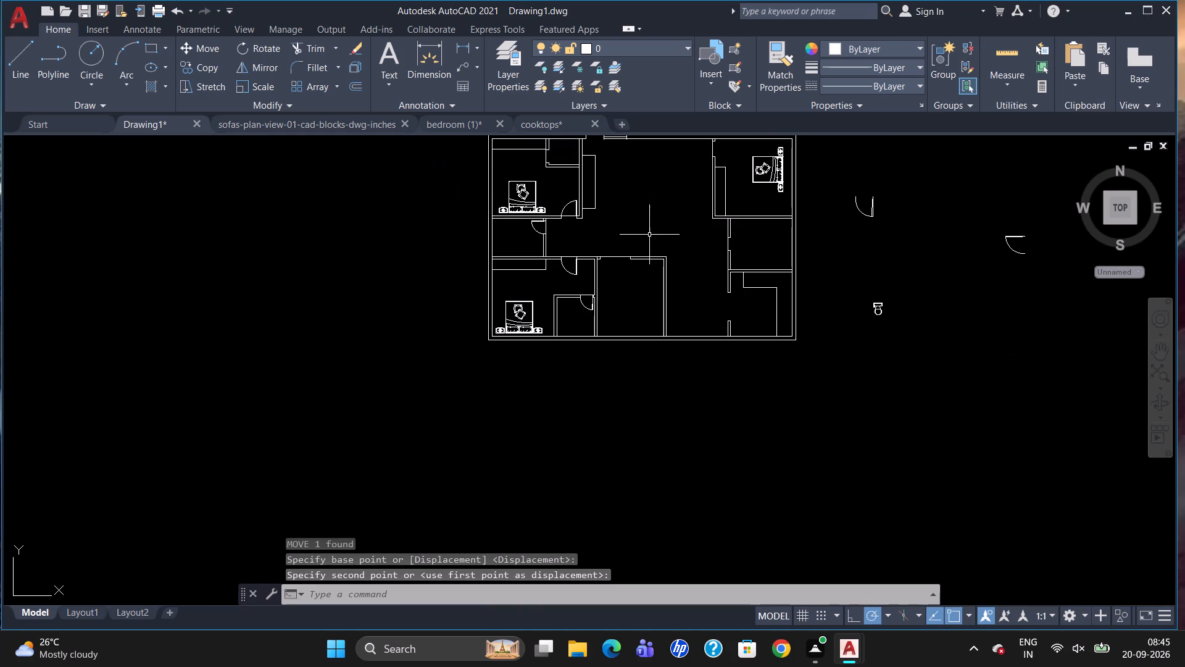
scroll(658, 271, "down", 1)
scroll(654, 195, "up", 1)
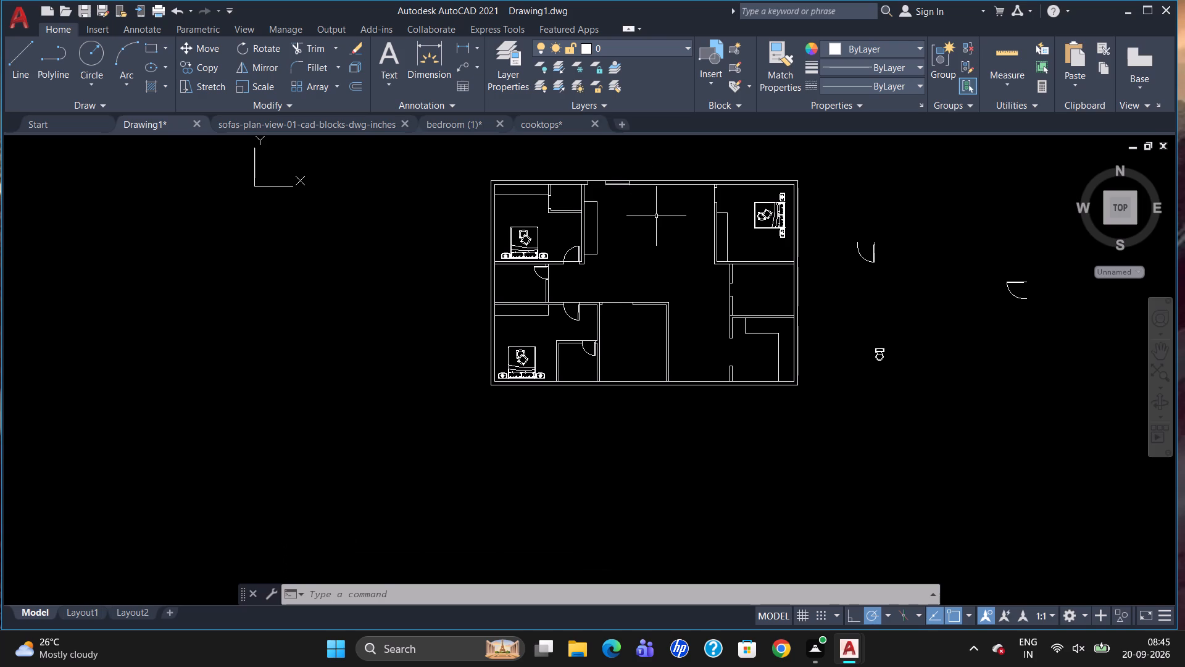
scroll(590, 170, "up", 2)
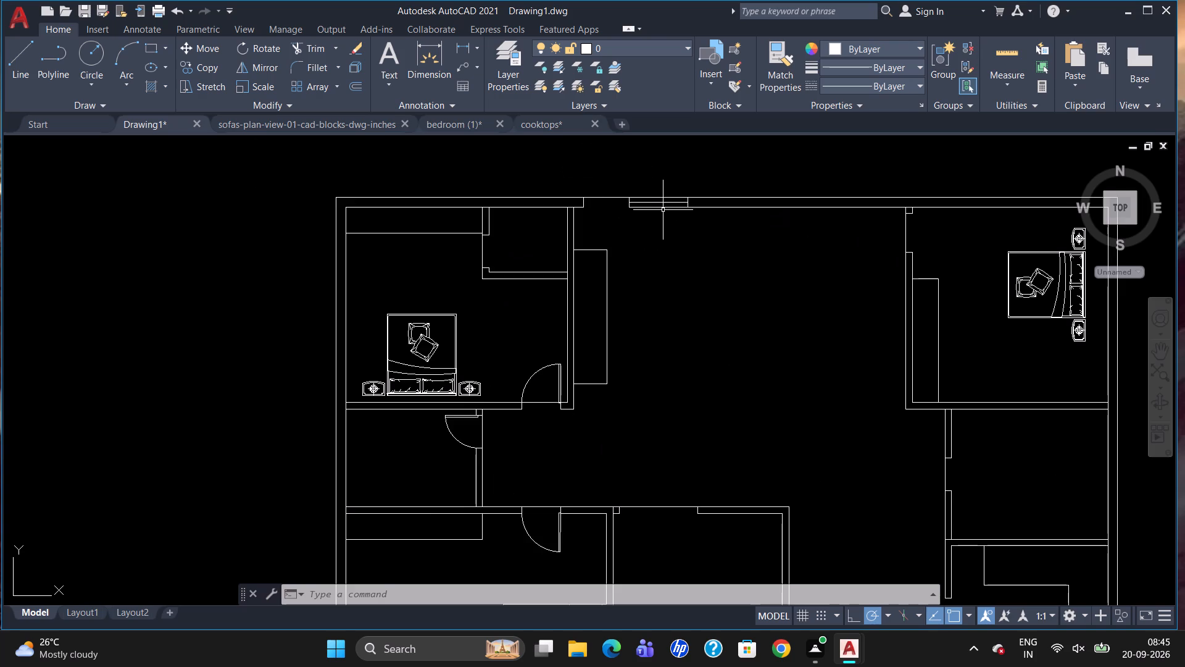
left_click(667, 202)
key("Delete")
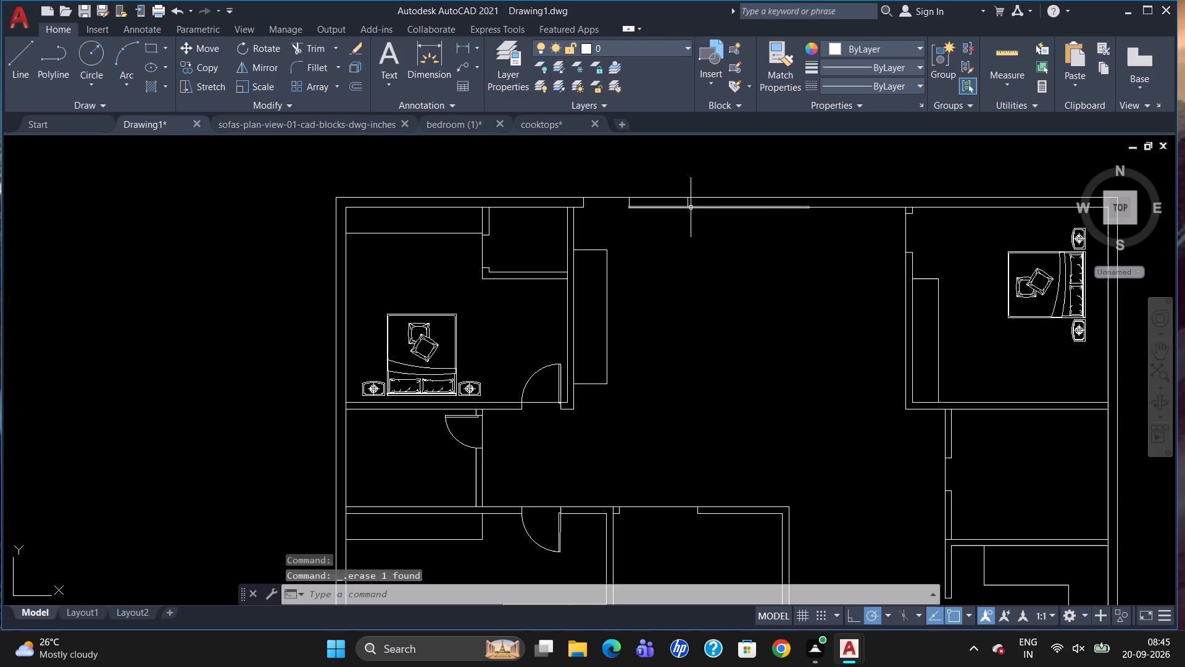
left_click(687, 200)
key("Delete")
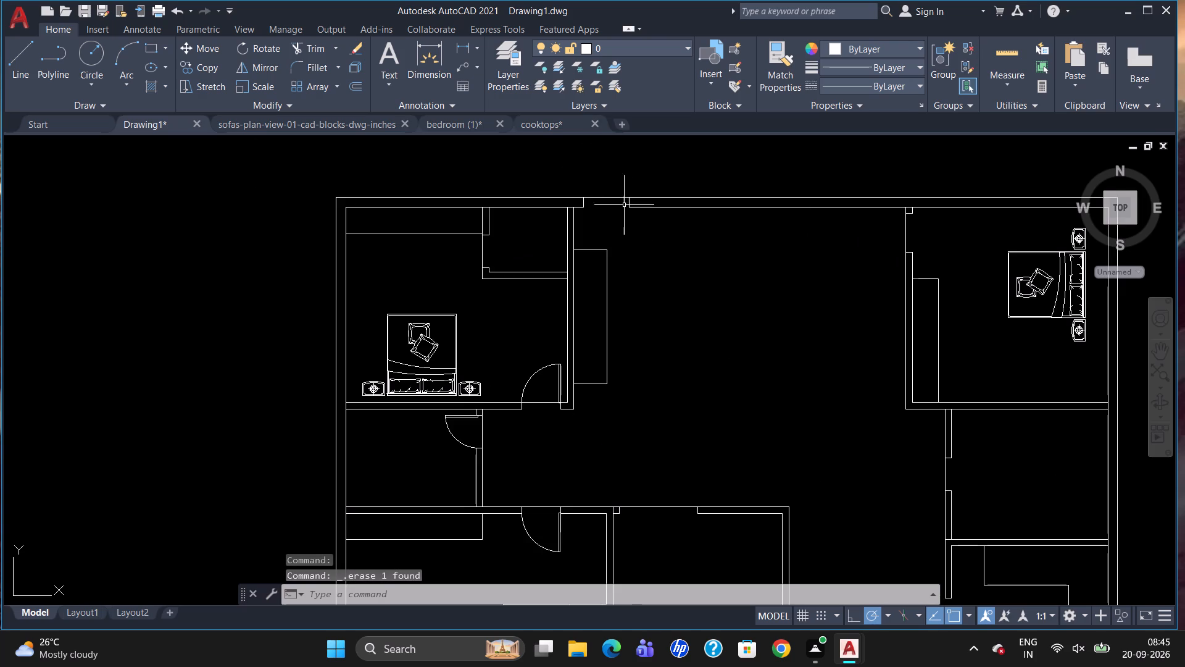
Draw a line closing the gap in the inner line of the top outer wall, between the two jamb lines.
key("l")
key("Return")
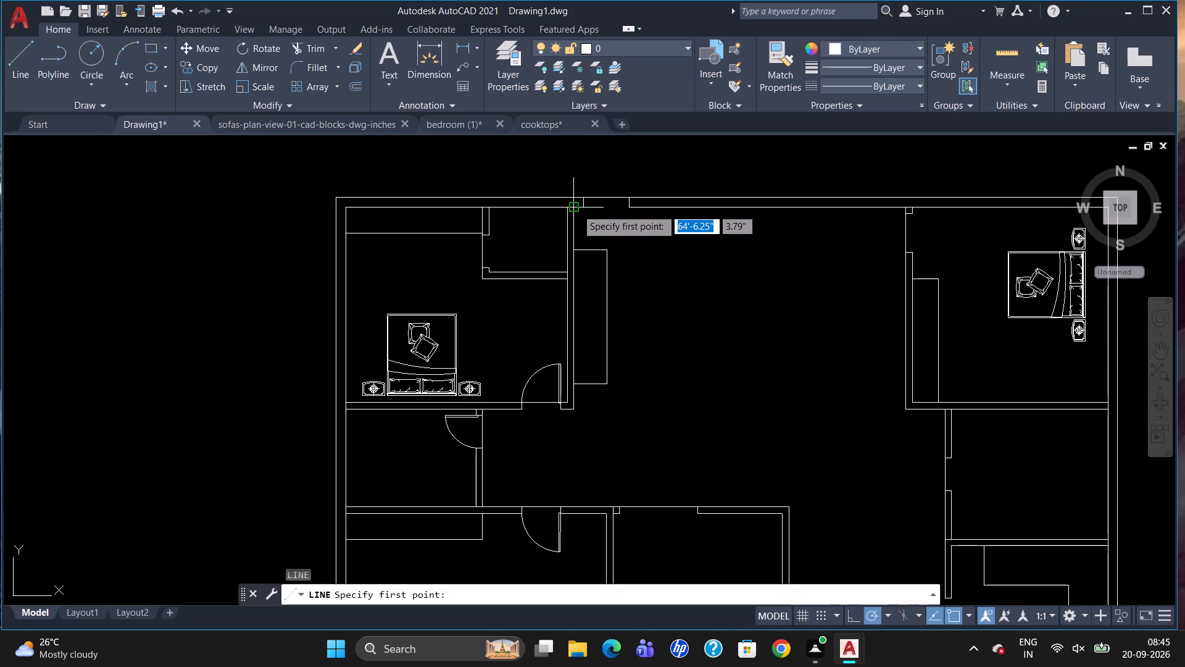
left_click_drag(586, 203, 597, 205)
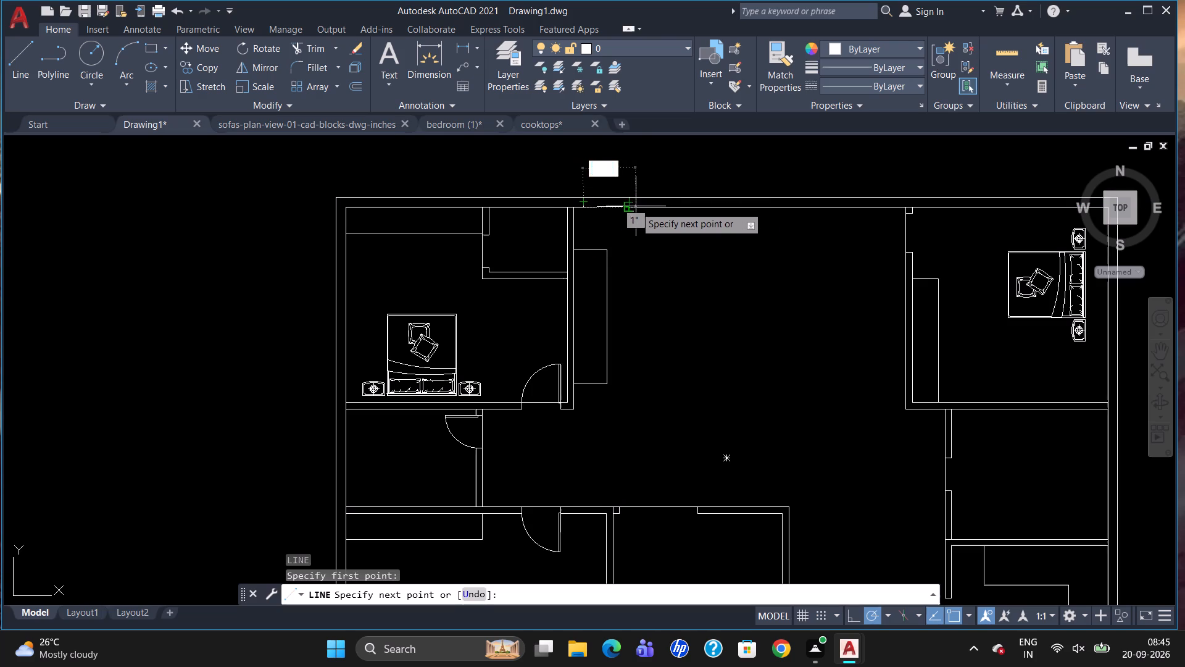
left_click(630, 204)
key("Escape")
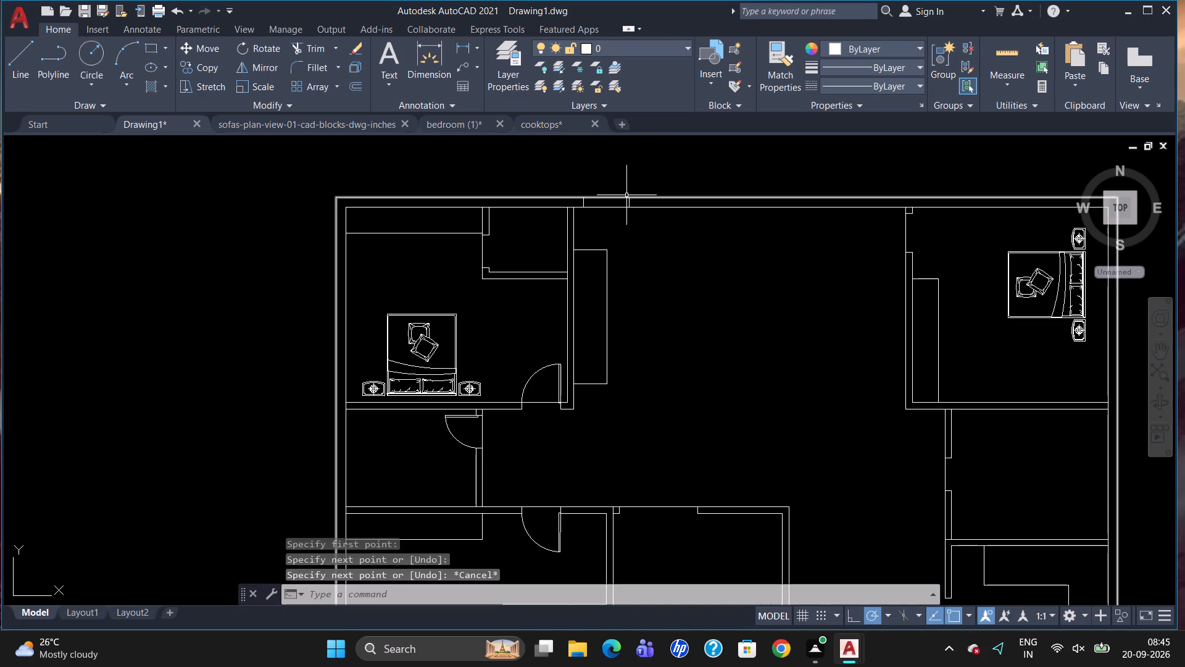
Erase the two jamb lines at the ends of the closed opening in the top outer wall.
left_click(630, 203)
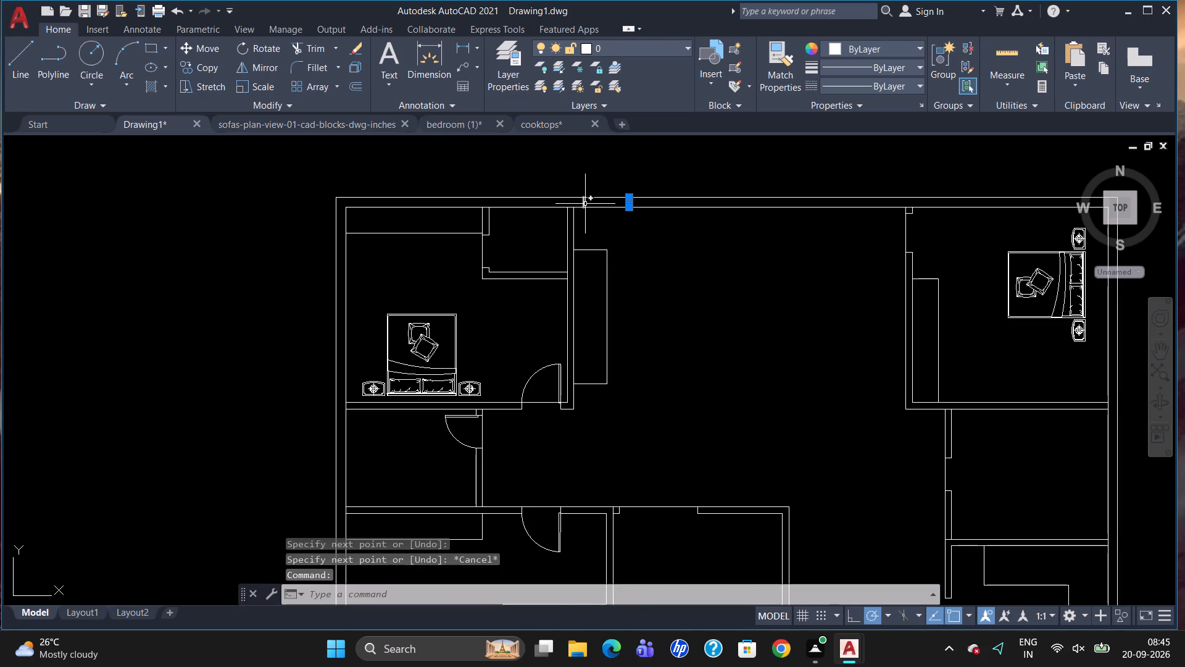
left_click(581, 201)
key("Delete")
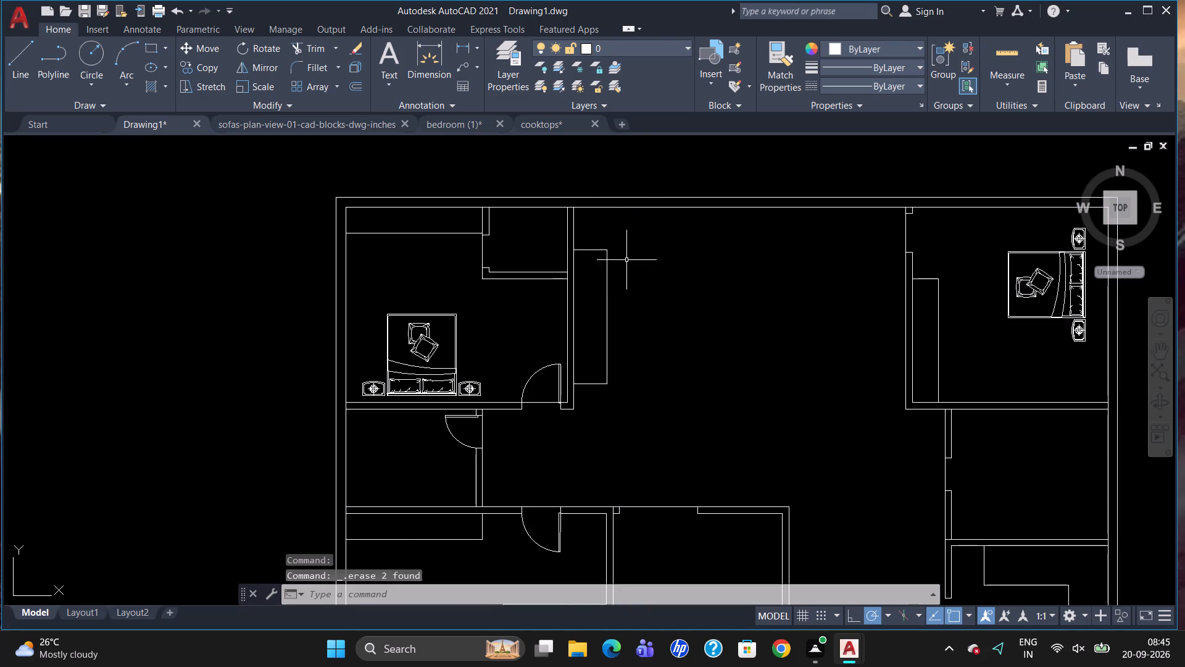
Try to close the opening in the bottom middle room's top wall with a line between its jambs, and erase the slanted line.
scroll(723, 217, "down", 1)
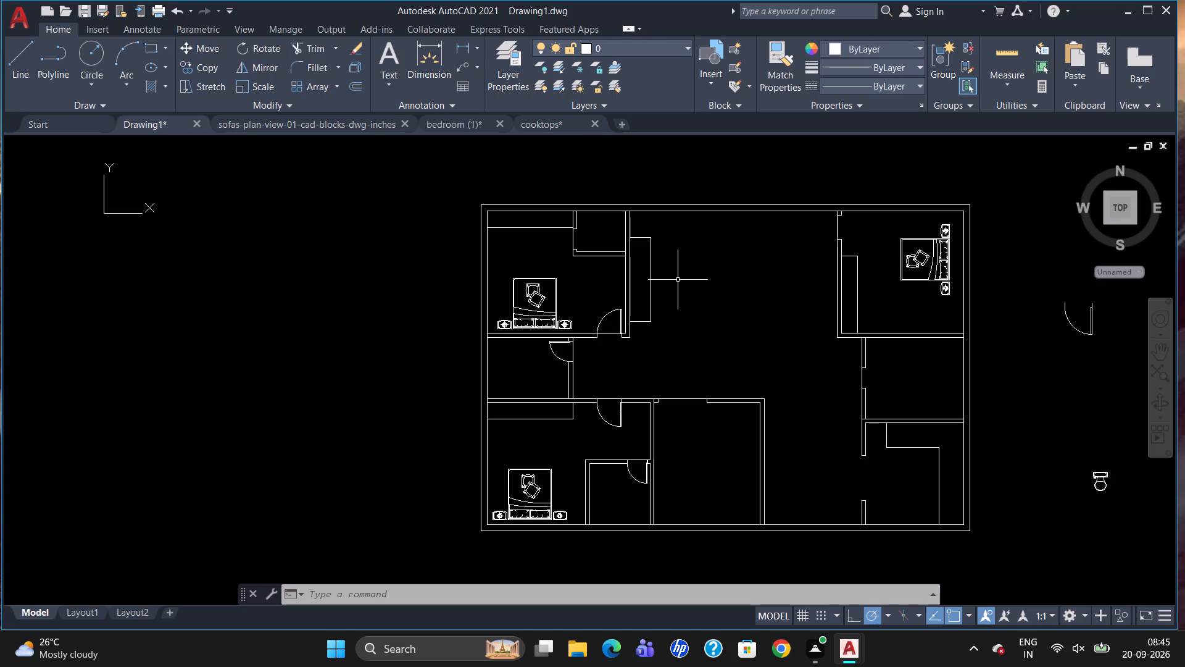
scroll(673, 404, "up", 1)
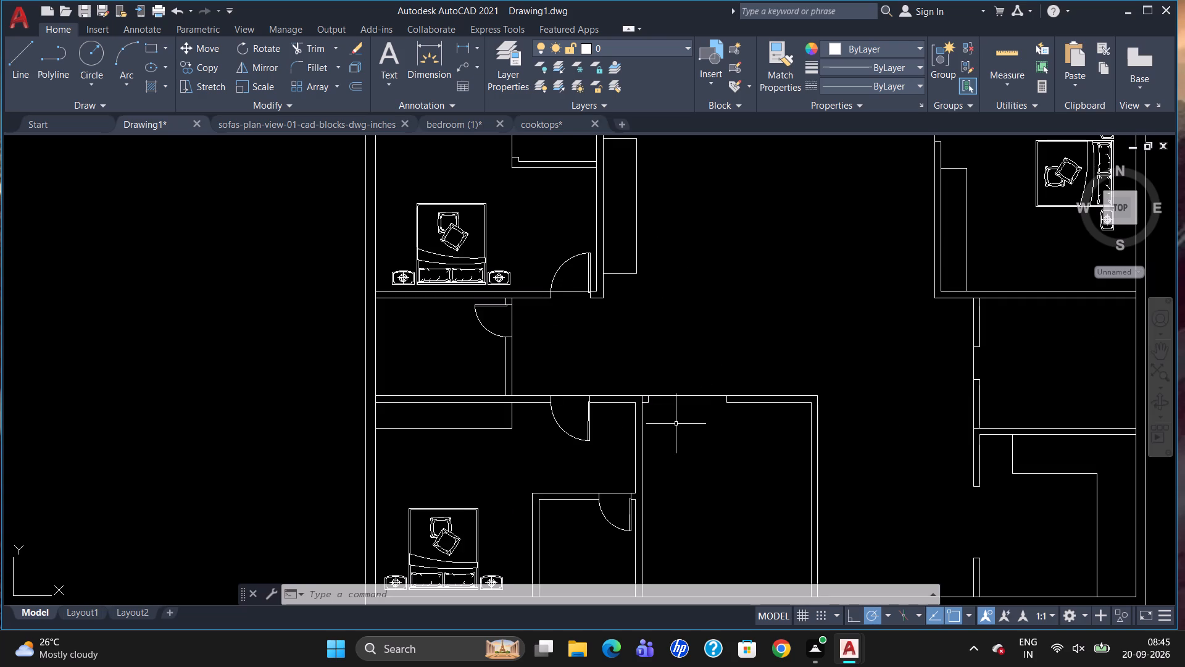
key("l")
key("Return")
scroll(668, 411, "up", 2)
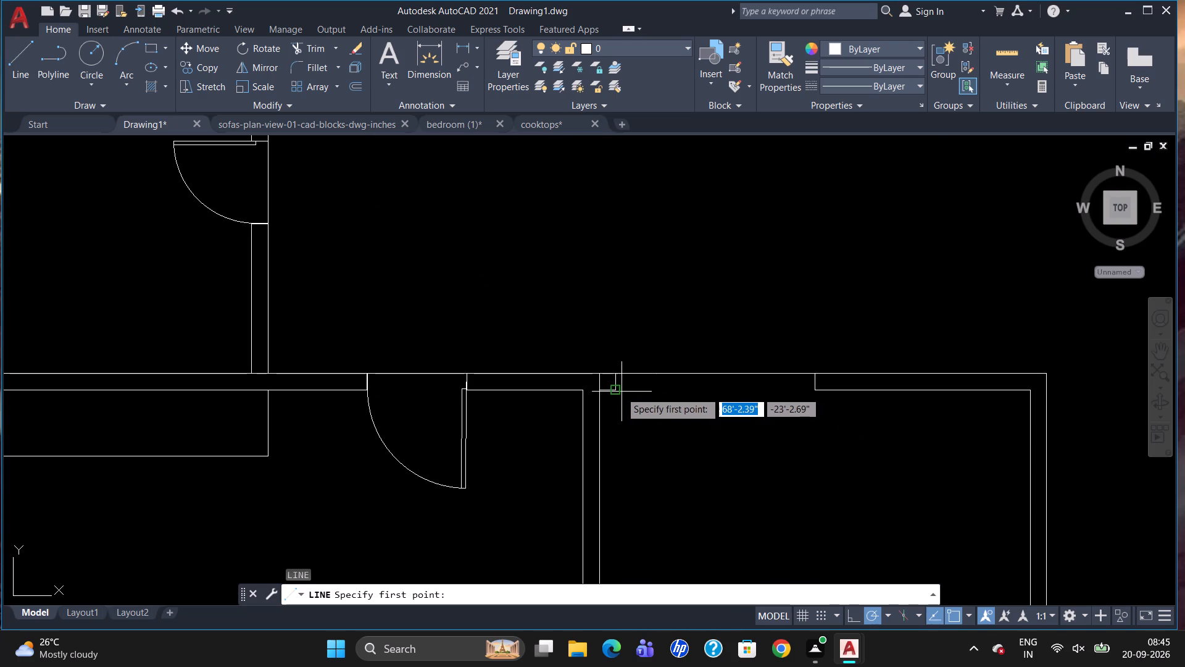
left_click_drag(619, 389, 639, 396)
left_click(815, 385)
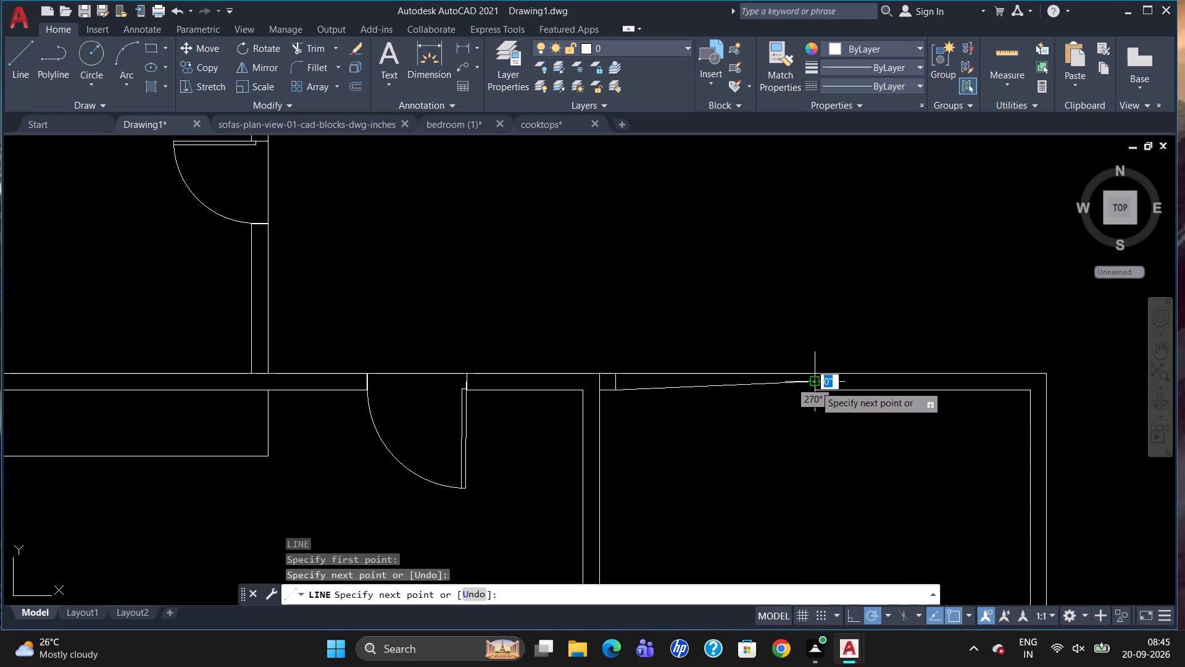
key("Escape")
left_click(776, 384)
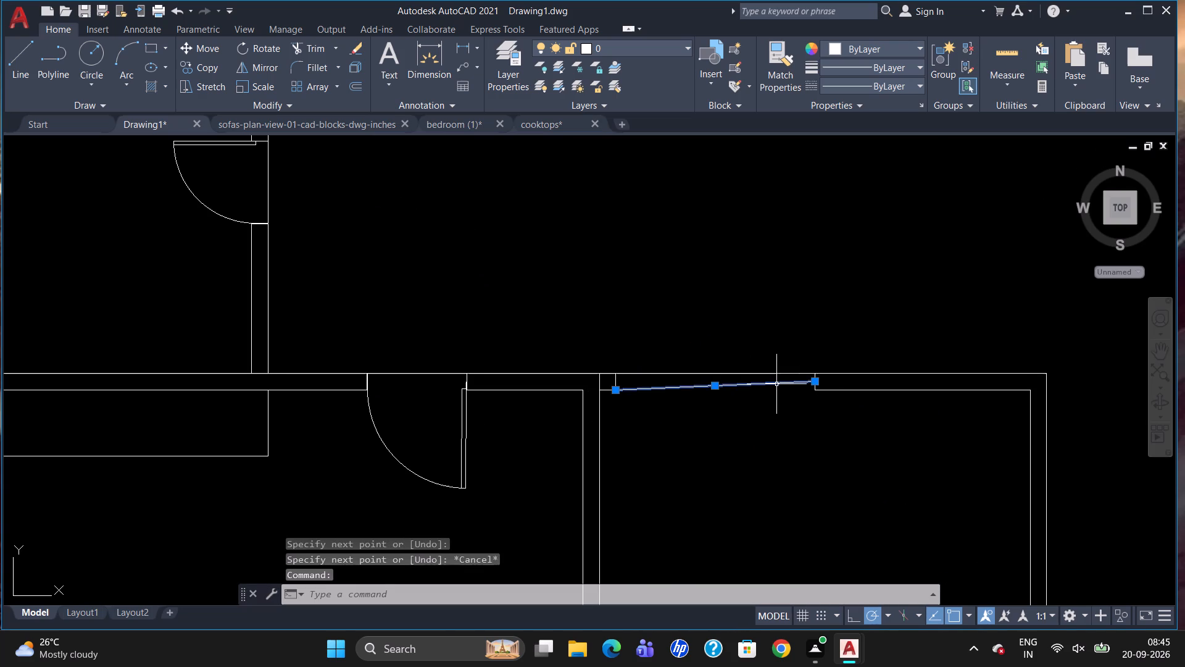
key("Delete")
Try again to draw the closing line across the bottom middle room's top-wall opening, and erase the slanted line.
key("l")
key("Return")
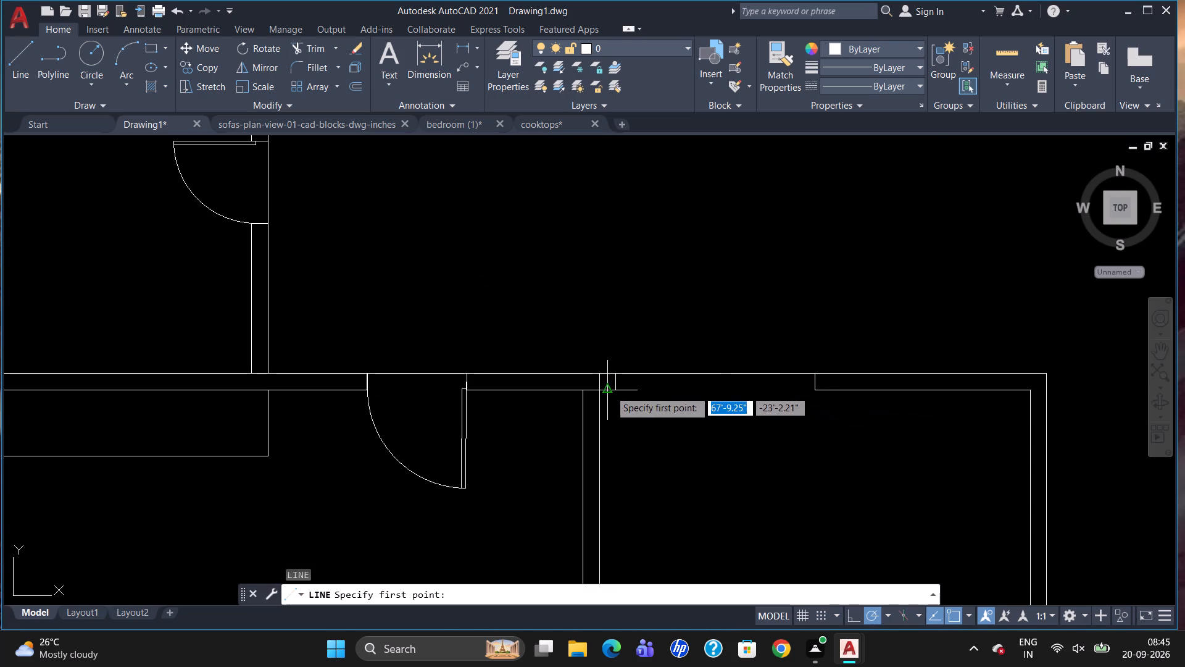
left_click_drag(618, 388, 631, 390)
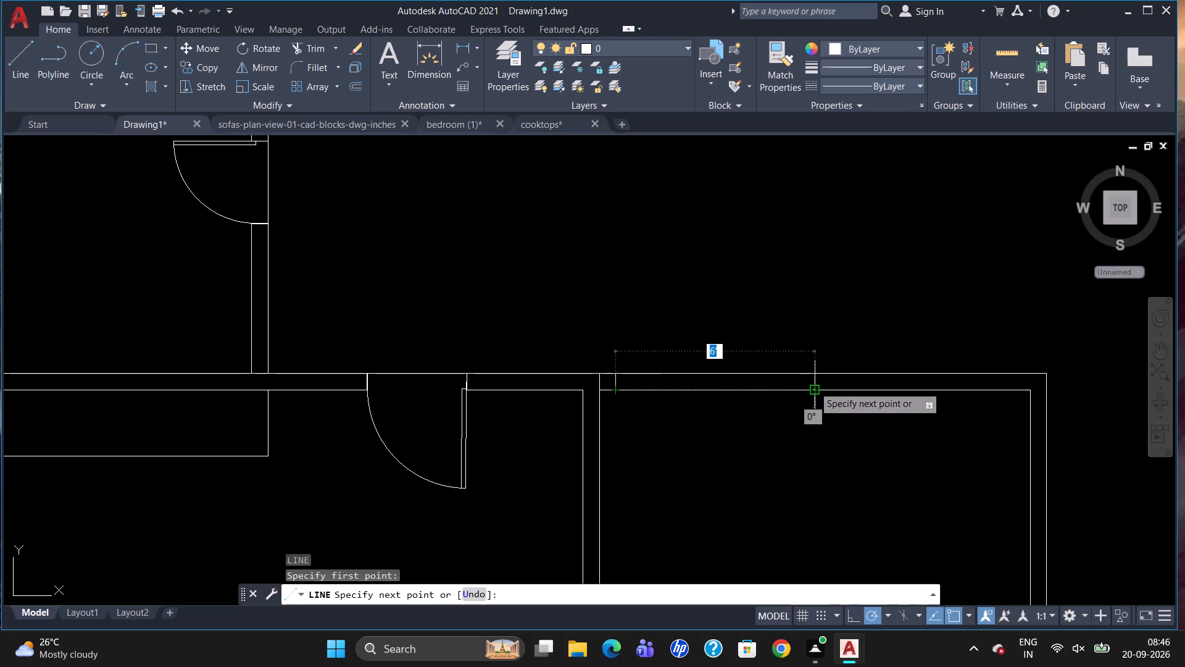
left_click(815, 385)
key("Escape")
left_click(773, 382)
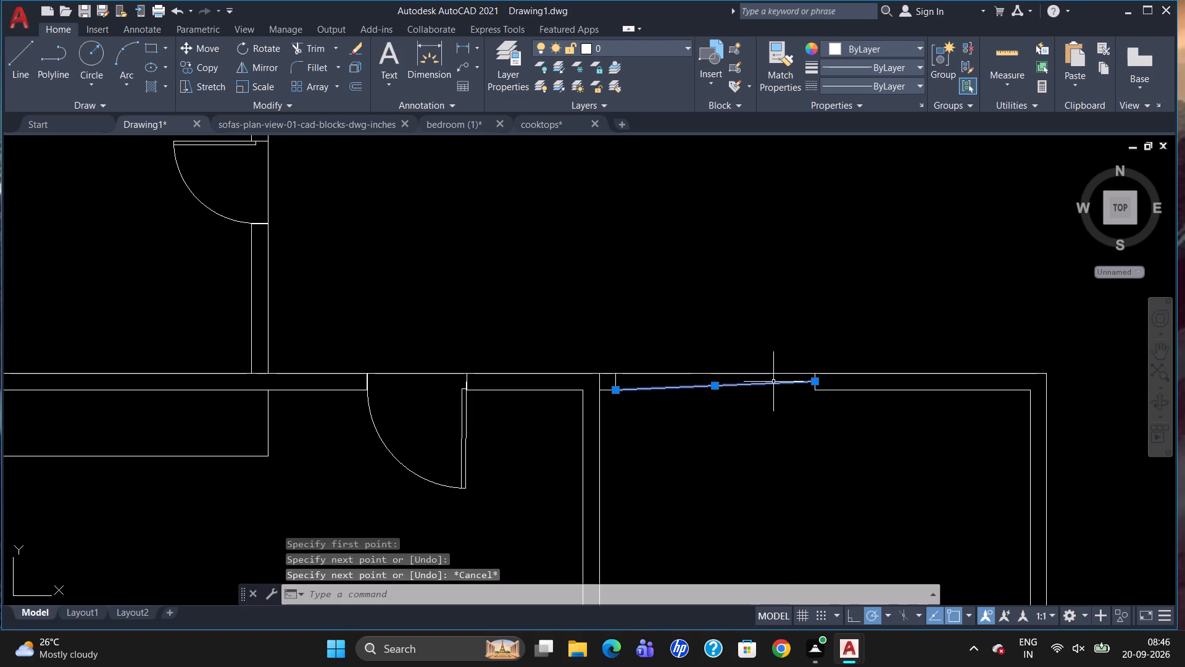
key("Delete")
Draw a horizontal line between the jambs' lower corners, closing the opening in the bottom middle room's top wall.
key("l")
key("Return")
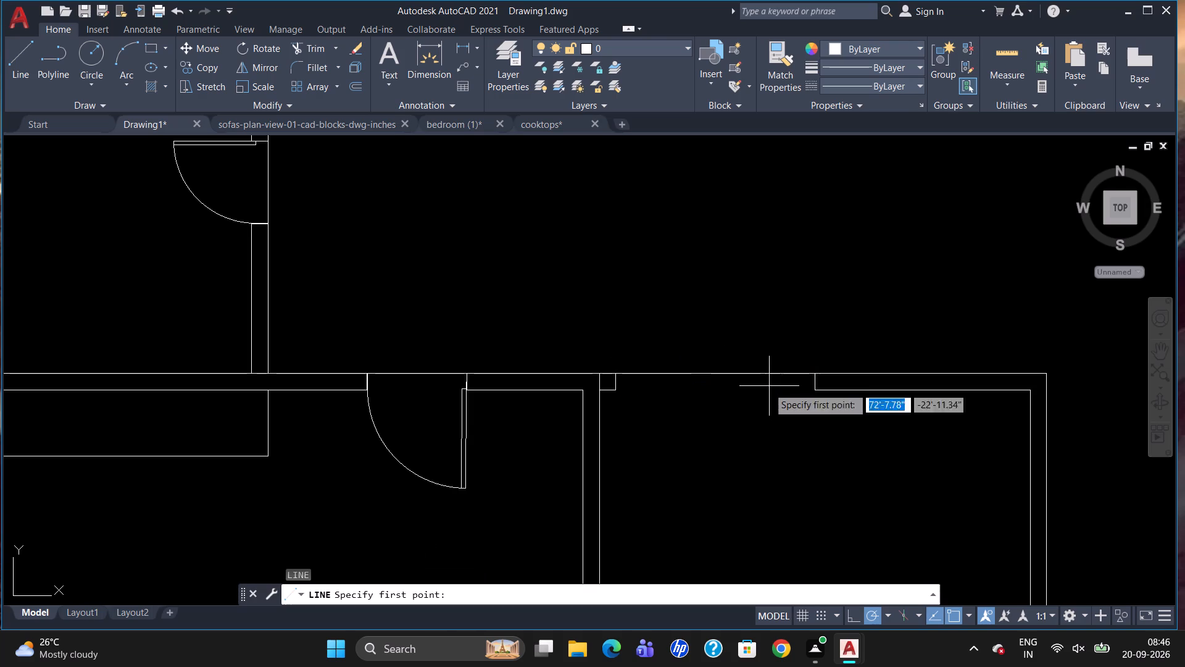
left_click_drag(620, 390, 655, 400)
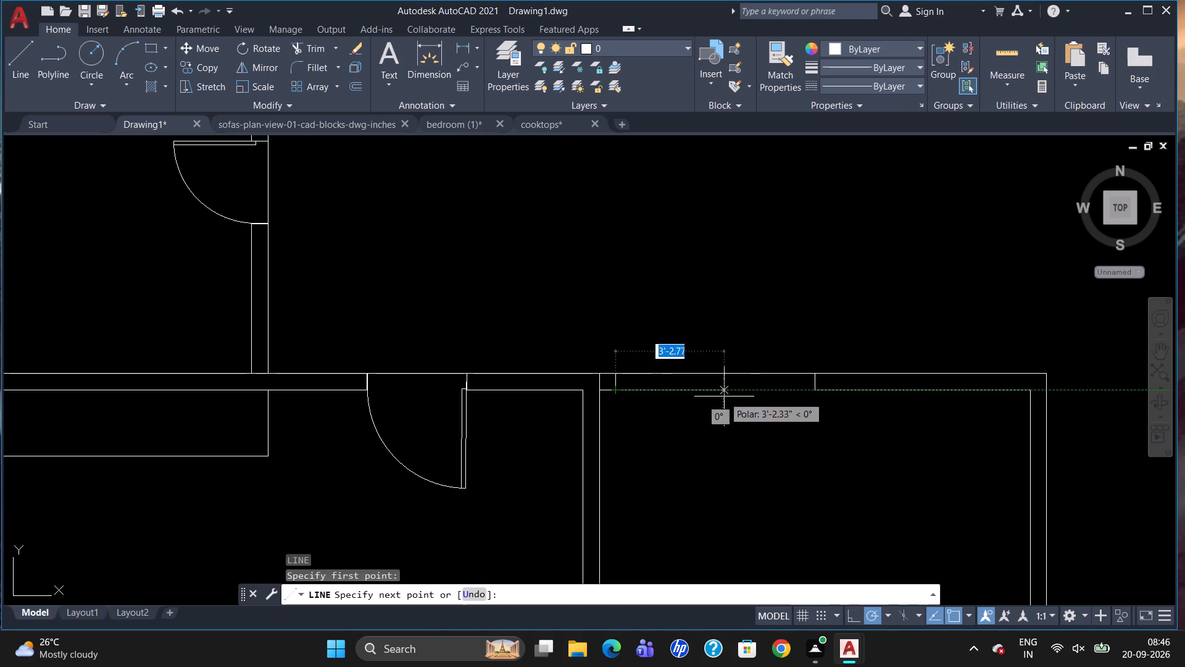
left_click(814, 388)
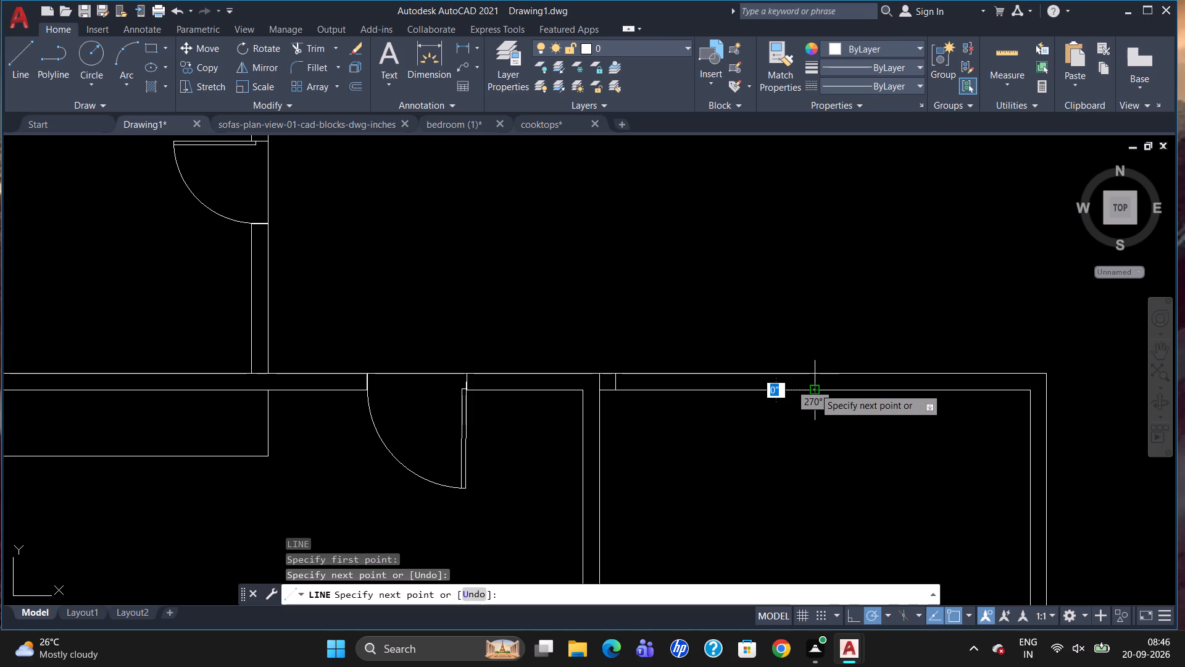
key("Escape")
Erase the two jamb lines at the ends of the closed opening in the bottom middle room's top wall.
left_click(816, 380)
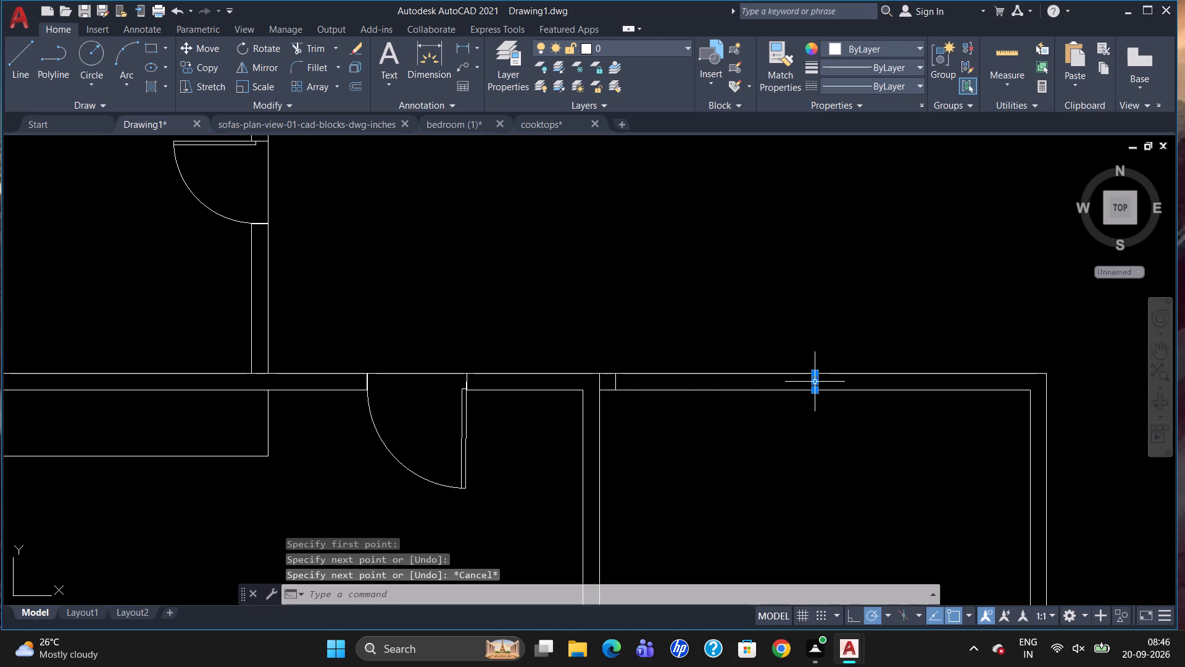
left_click(617, 380)
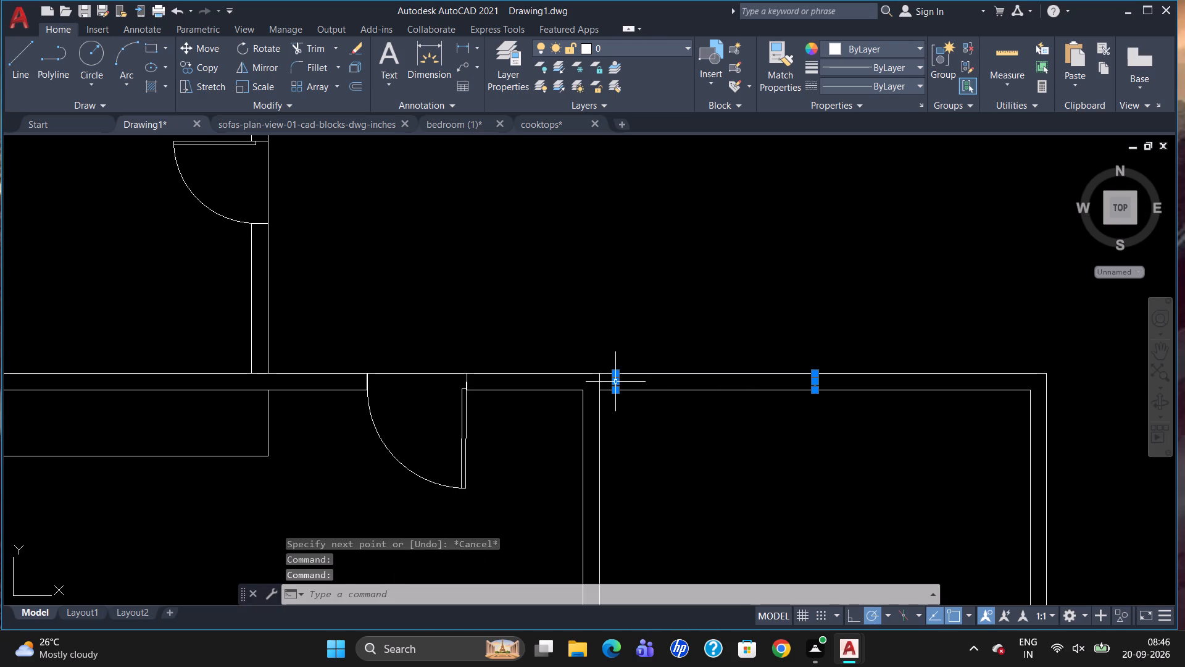
key("Delete")
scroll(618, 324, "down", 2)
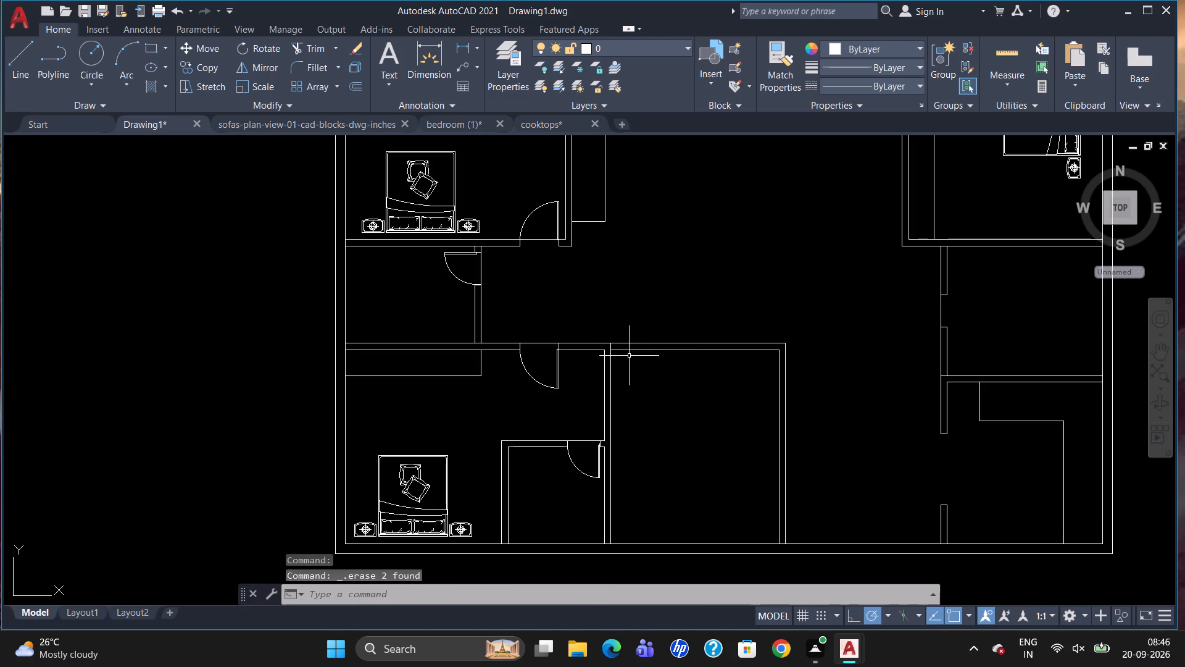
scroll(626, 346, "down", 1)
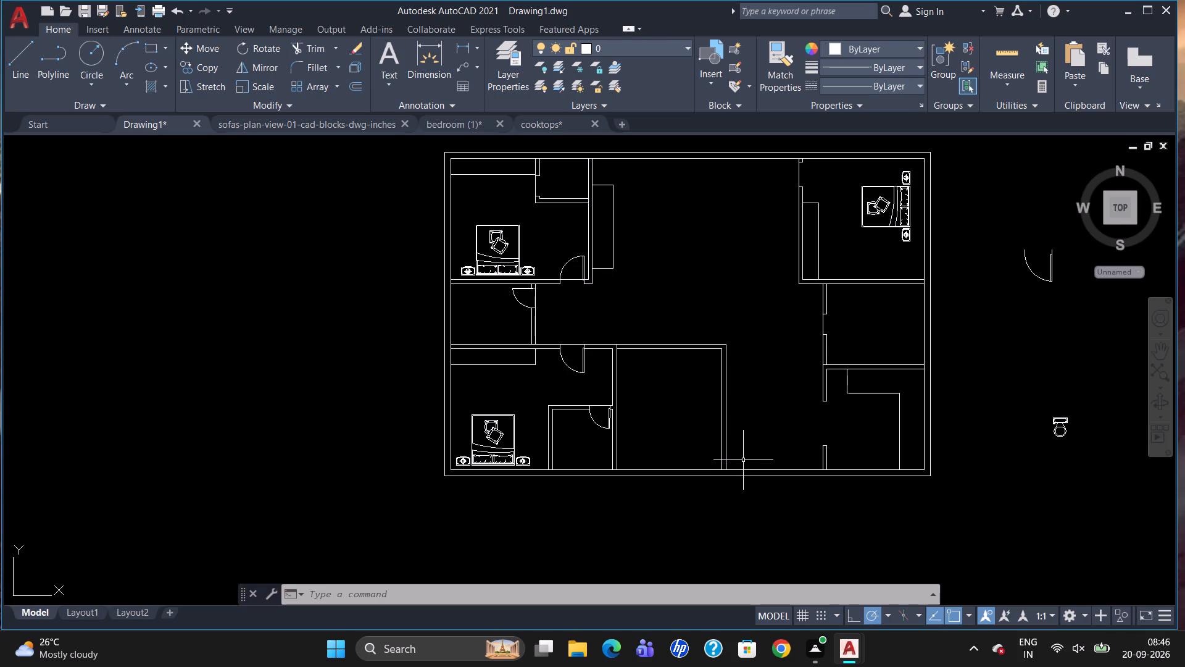
Draw a short jamb line across the bottom middle room's right wall, tracked 4" down from a point near its inner upper corner.
scroll(726, 385, "up", 1)
key("l")
key("Return")
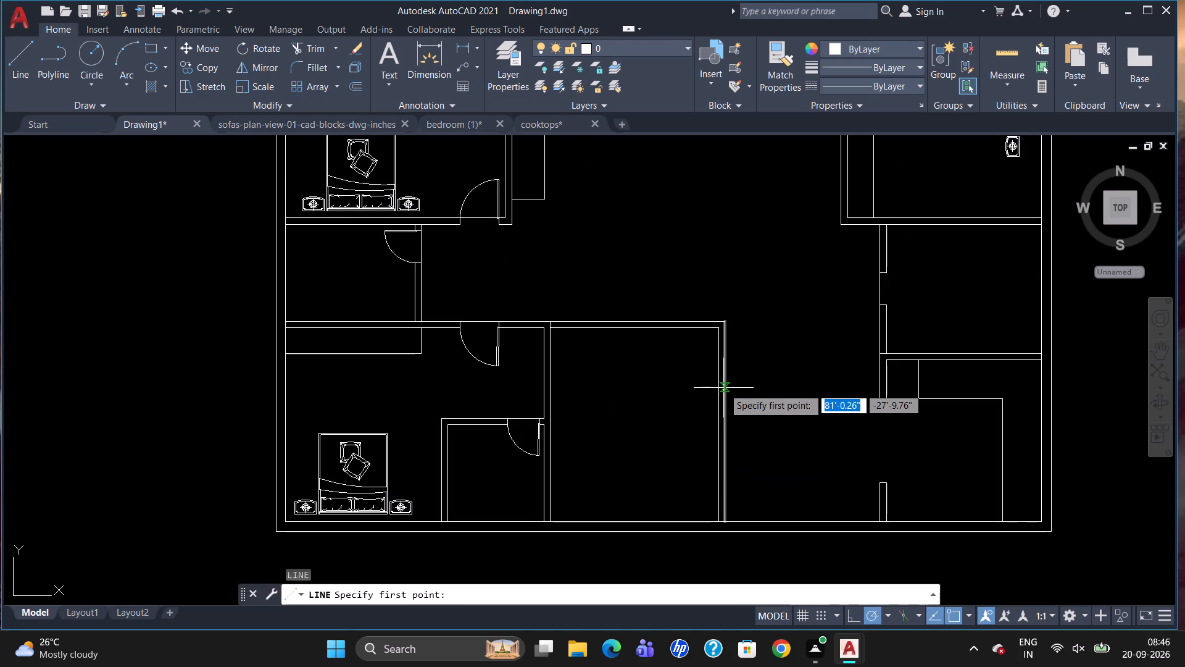
type("TK")
key("Return")
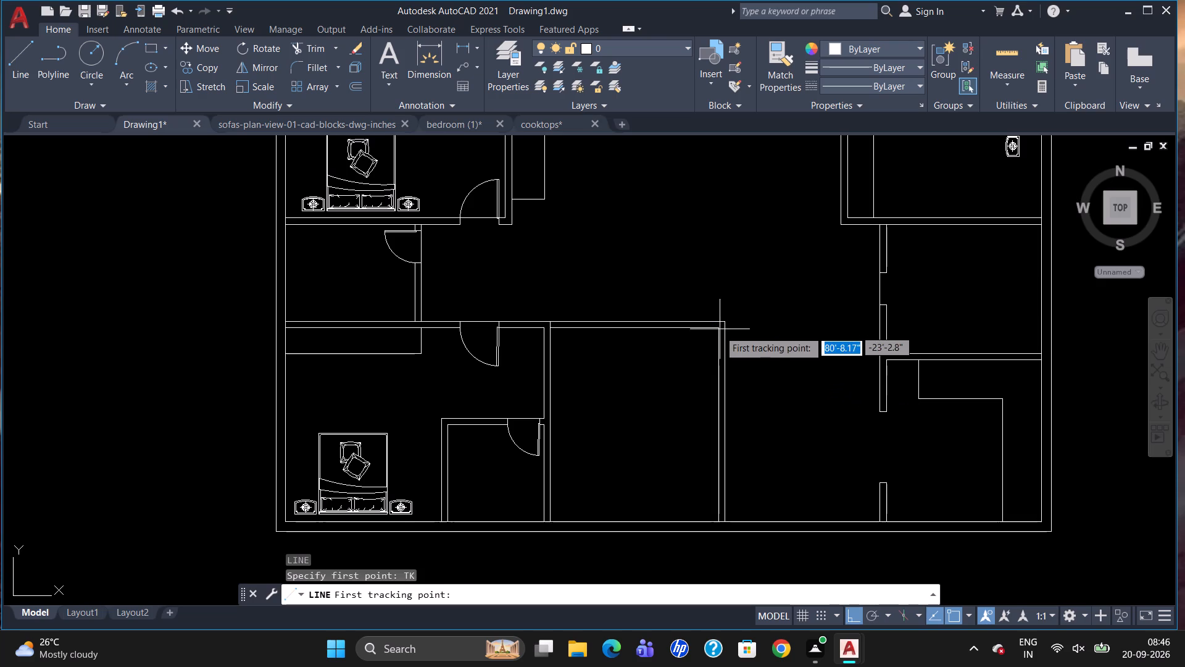
left_click_drag(719, 333, 722, 355)
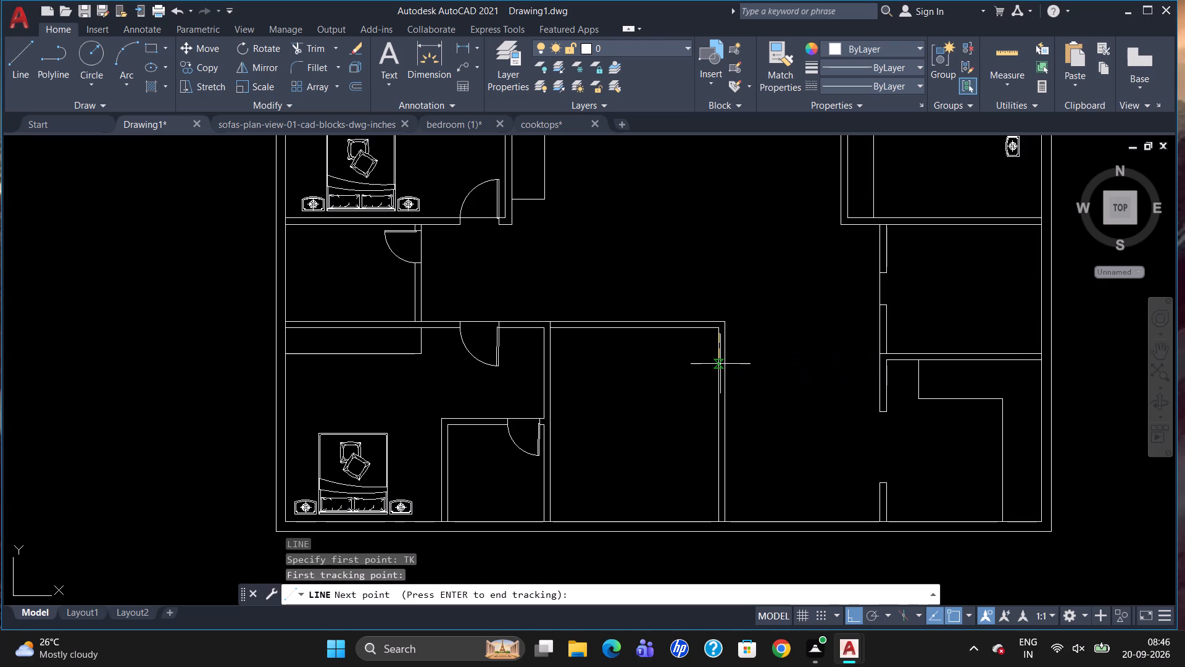
key("4")
key("Return")
key("Return")
scroll(723, 348, "up", 2)
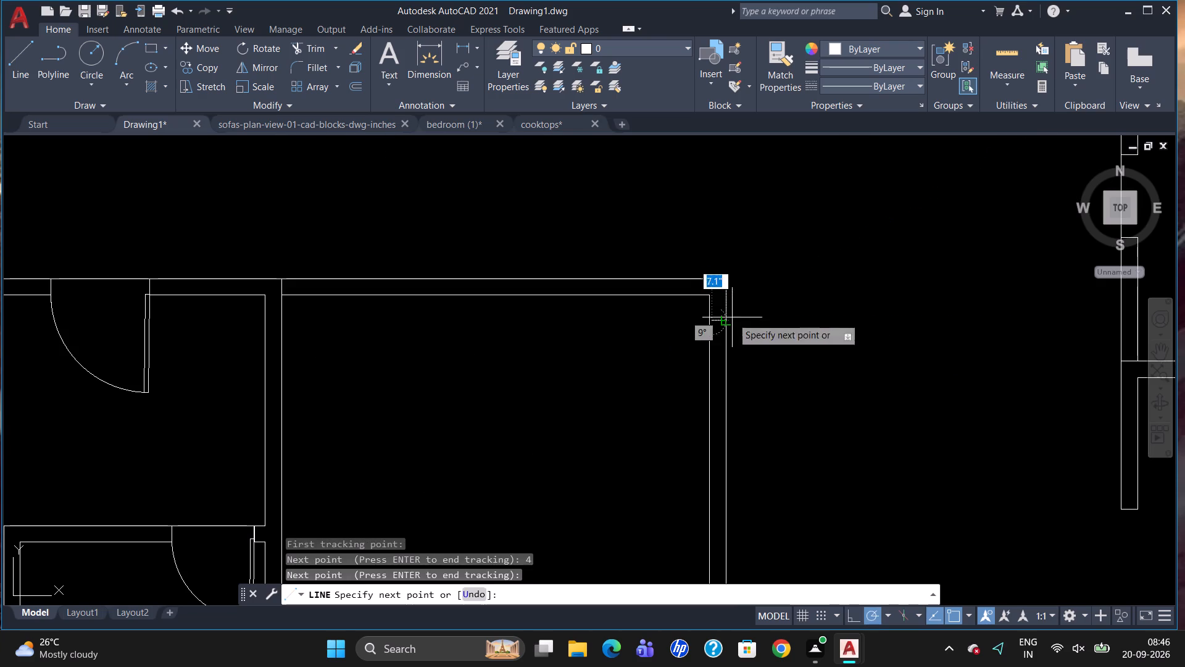
left_click(728, 319)
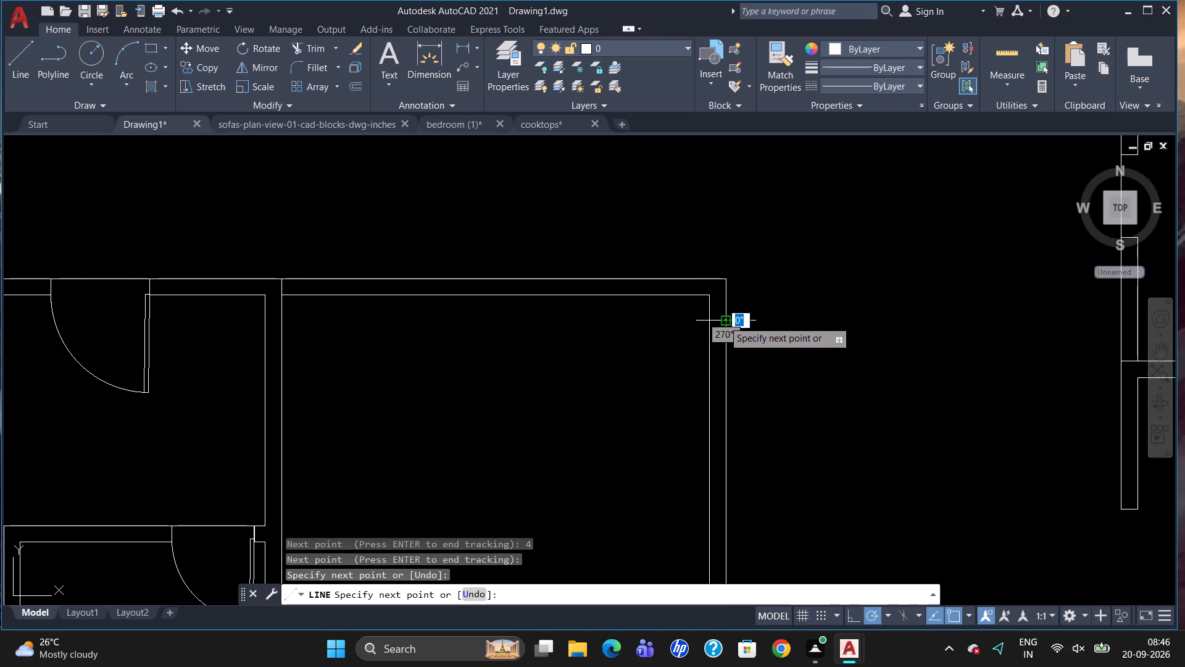
key("Escape")
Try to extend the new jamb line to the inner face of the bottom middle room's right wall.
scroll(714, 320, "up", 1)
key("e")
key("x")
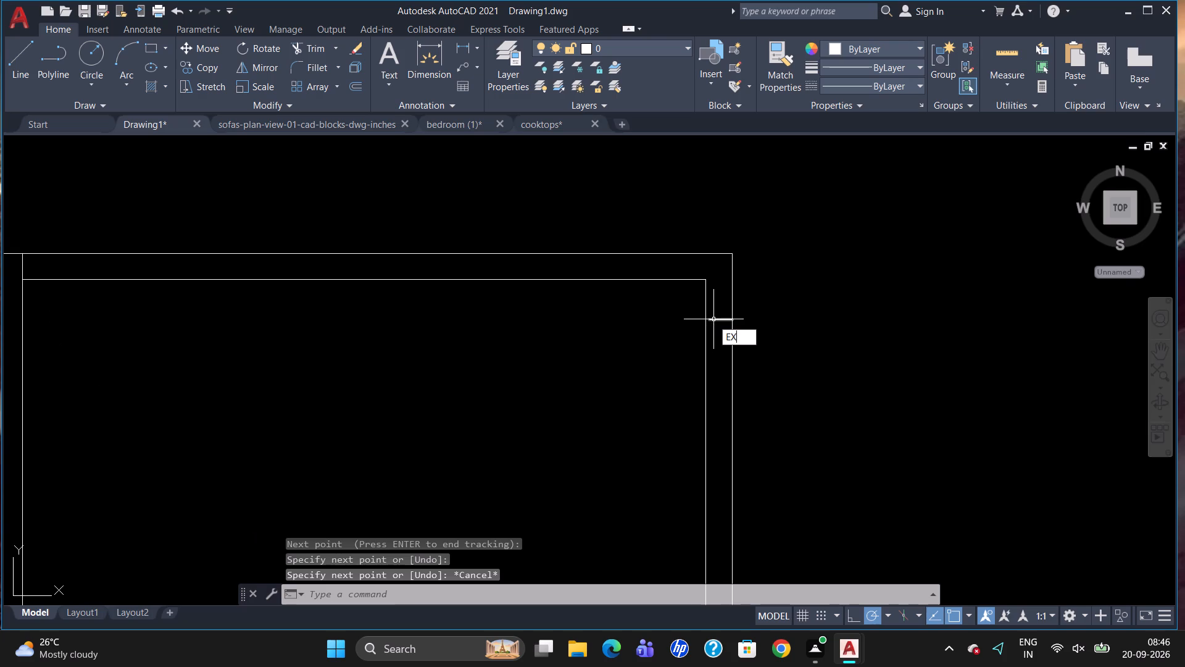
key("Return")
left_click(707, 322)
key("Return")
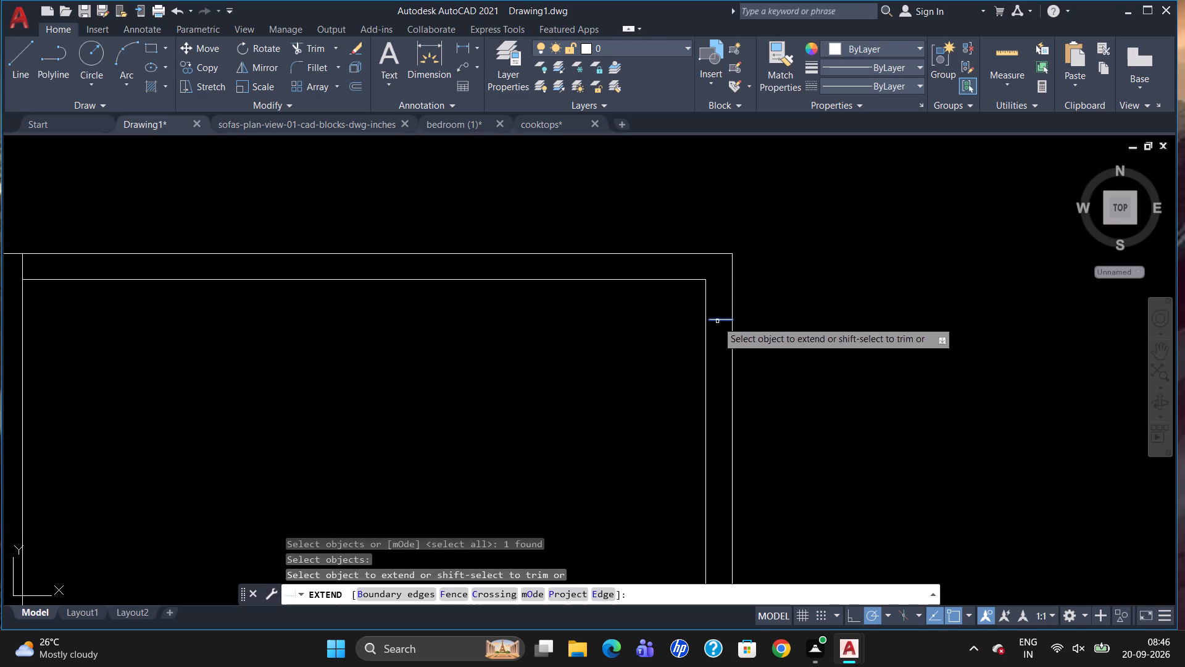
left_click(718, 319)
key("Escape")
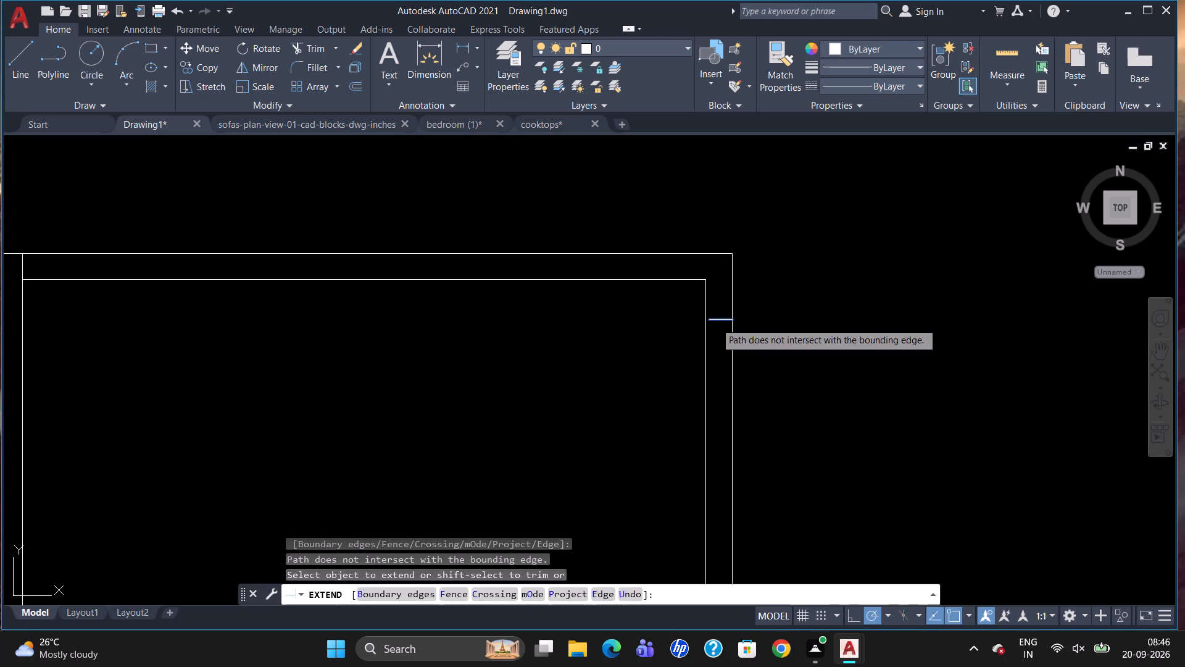
Extend the jamb line to the inner face line of the bottom middle room's right wall.
type("EX")
key("Return")
left_click(707, 335)
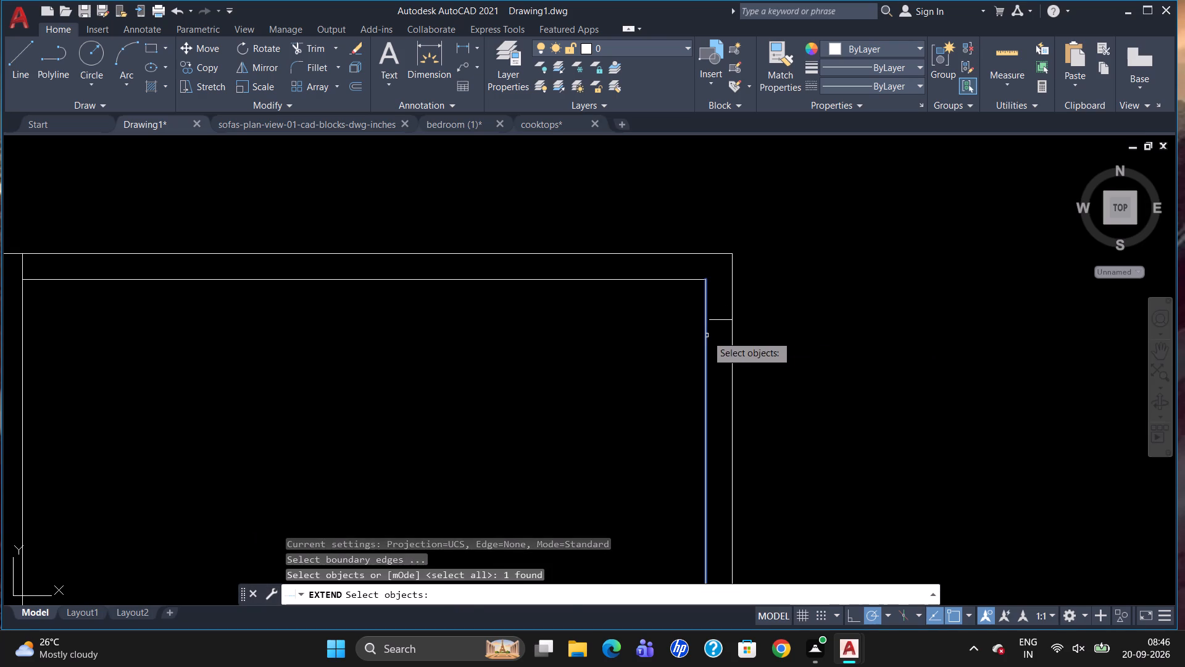
key("Return")
left_click(718, 320)
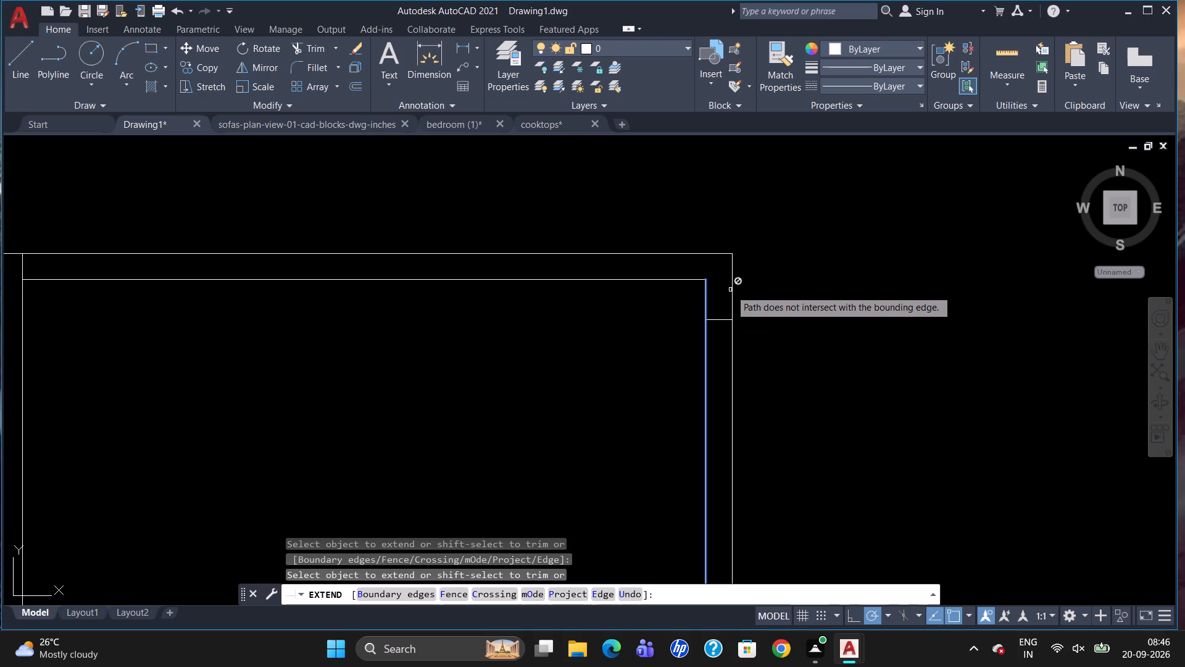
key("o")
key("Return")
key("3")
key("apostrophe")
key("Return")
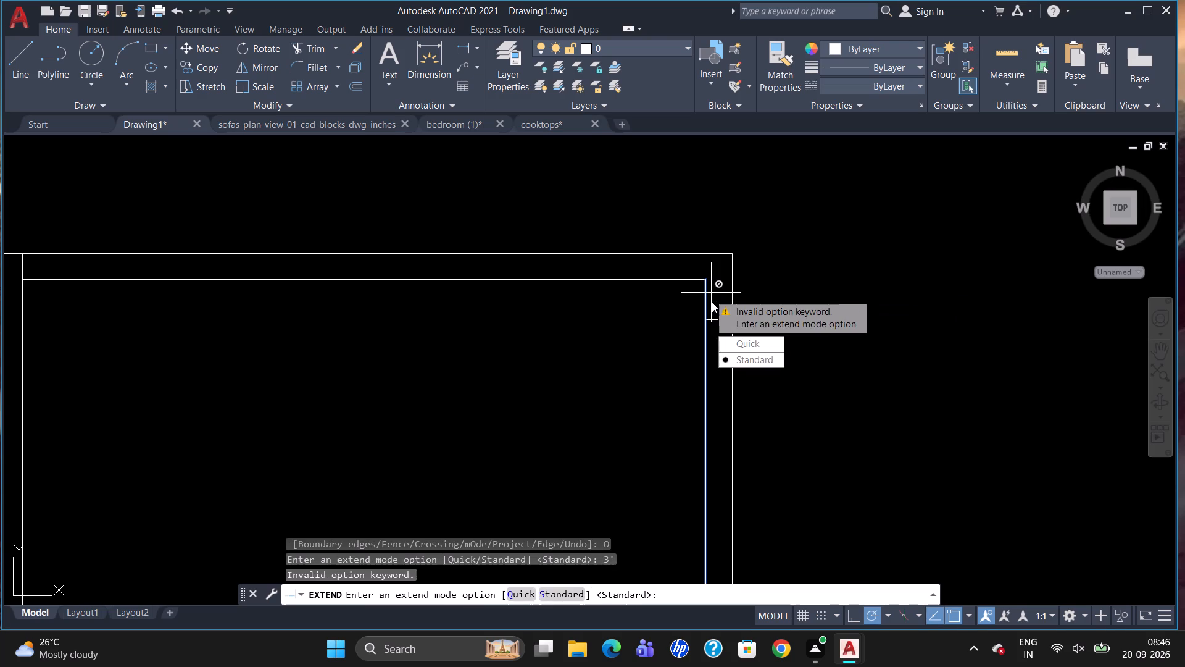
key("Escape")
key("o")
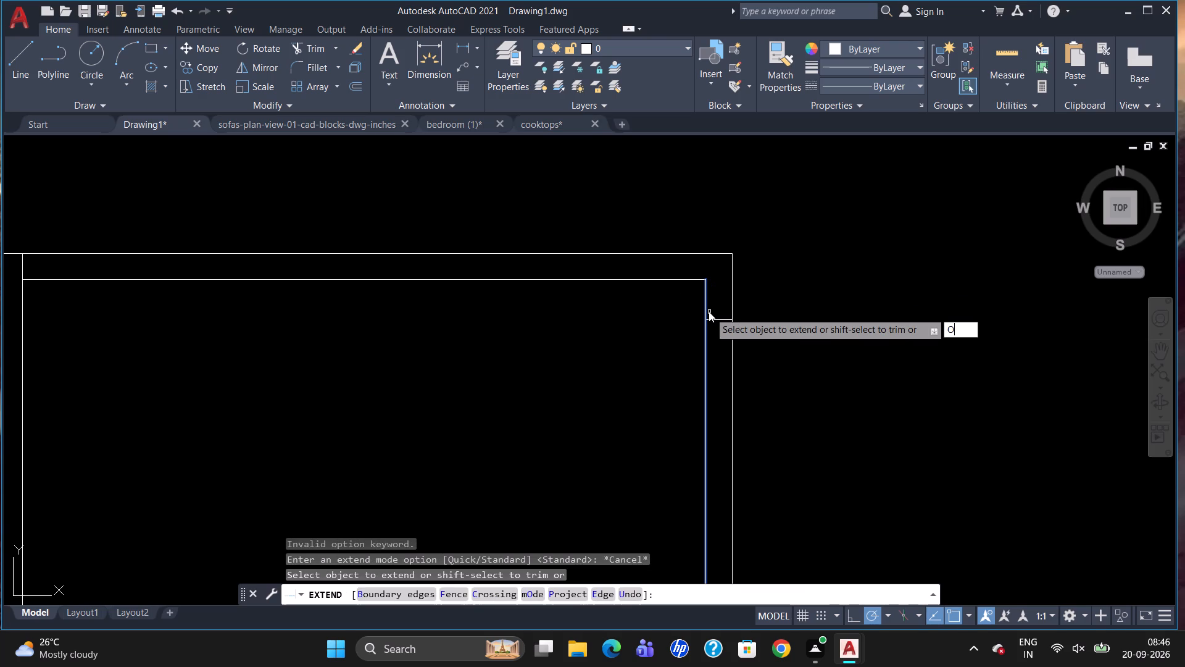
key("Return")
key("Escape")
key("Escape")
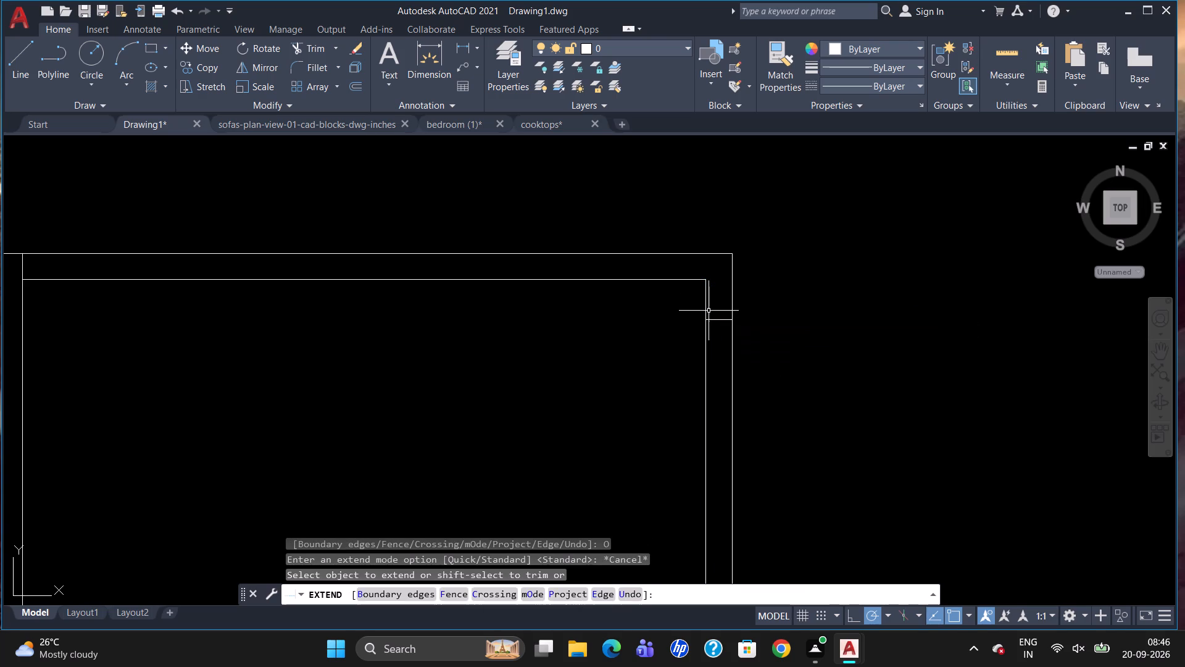
Offset the jamb line 3' downward along the bottom middle room's right wall to mark the doorway's other side.
key("o")
key("Return")
type("3'")
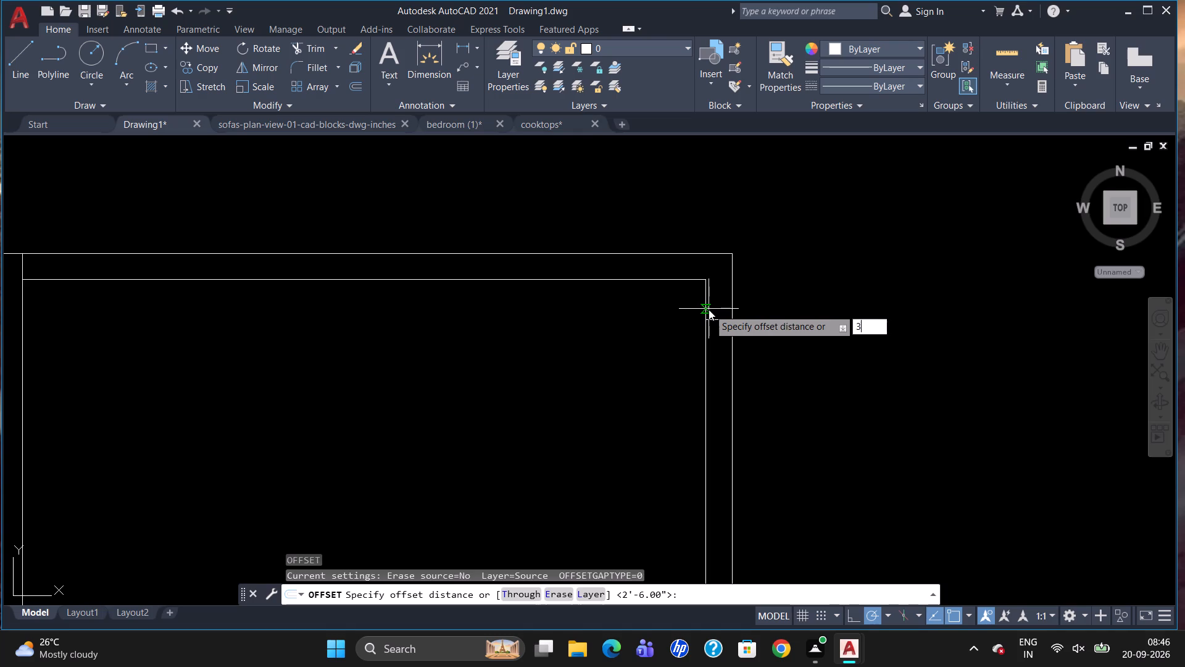
key("Return")
left_click_drag(725, 319, 719, 343)
left_click(713, 358)
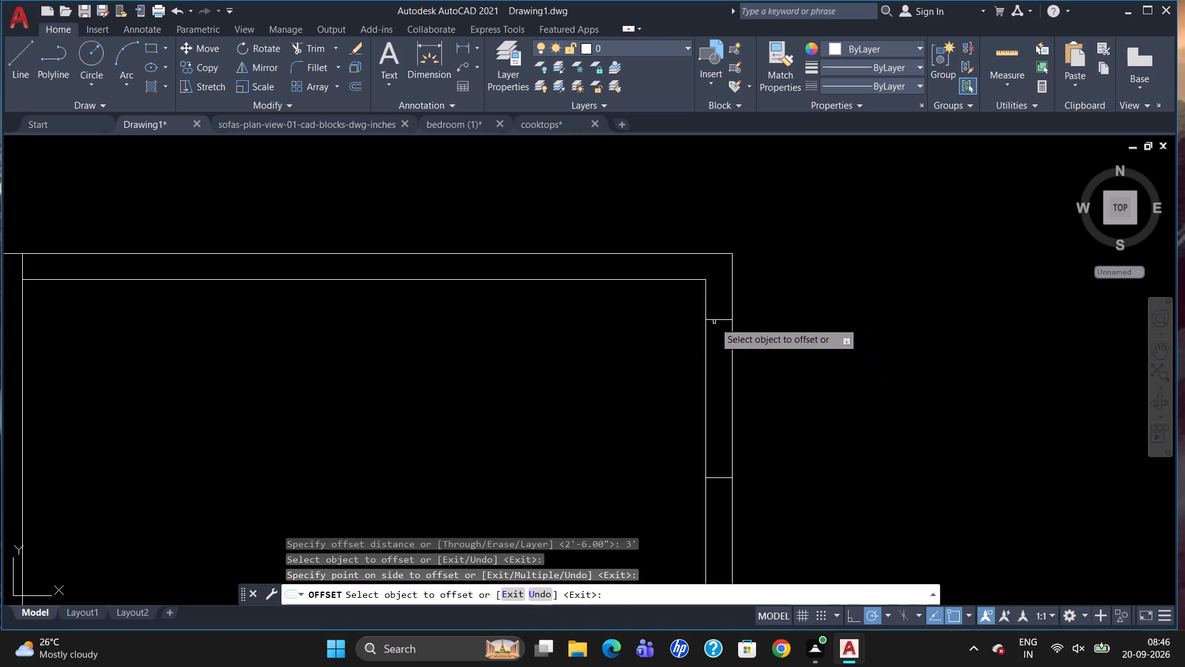
scroll(721, 304, "down", 4)
scroll(730, 384, "up", 2)
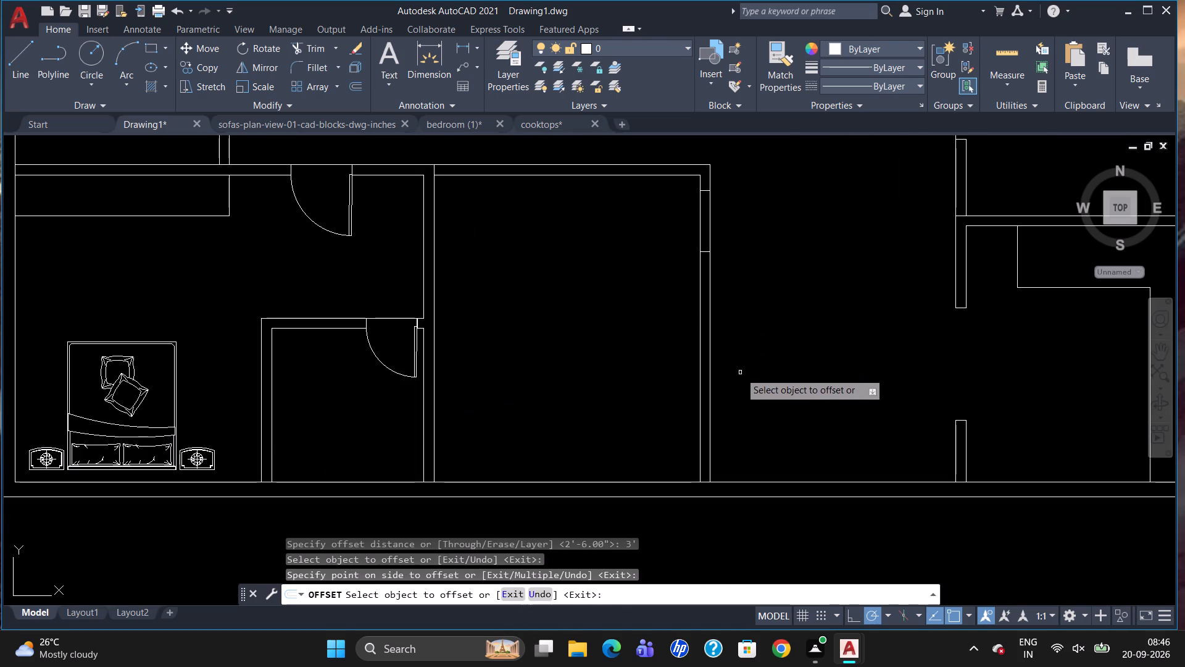
key("Escape")
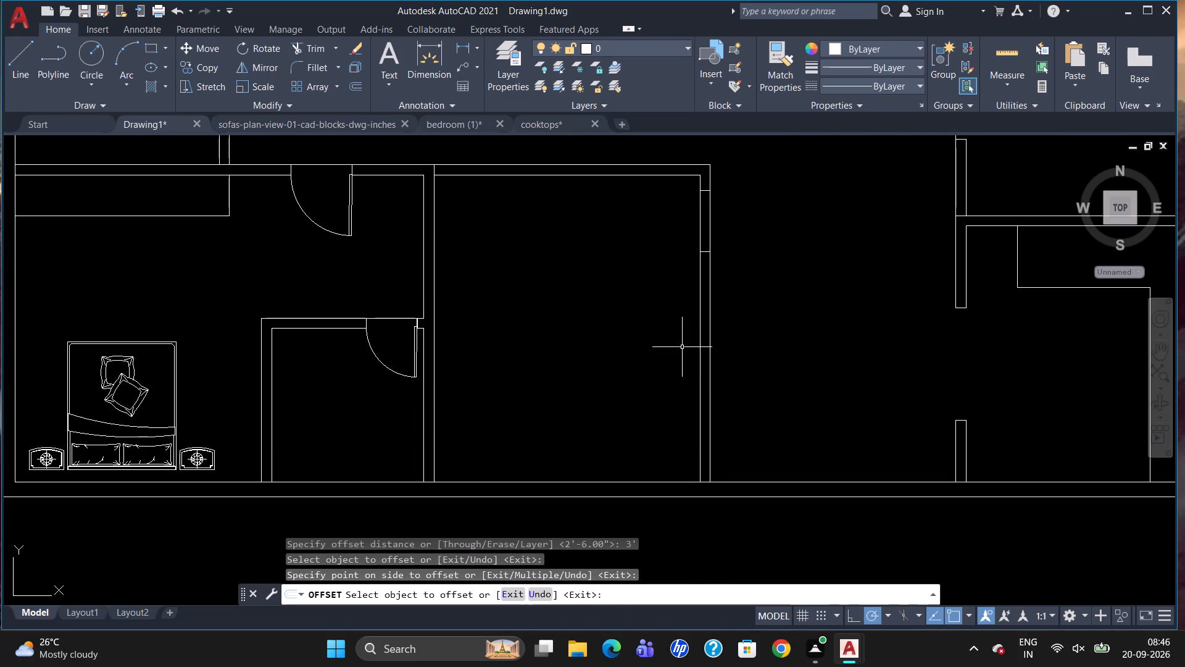
Trim the inner face line of the bottom middle room's right wall between the two jamb lines.
type("TR")
key("Return")
key("Return")
left_click(700, 224)
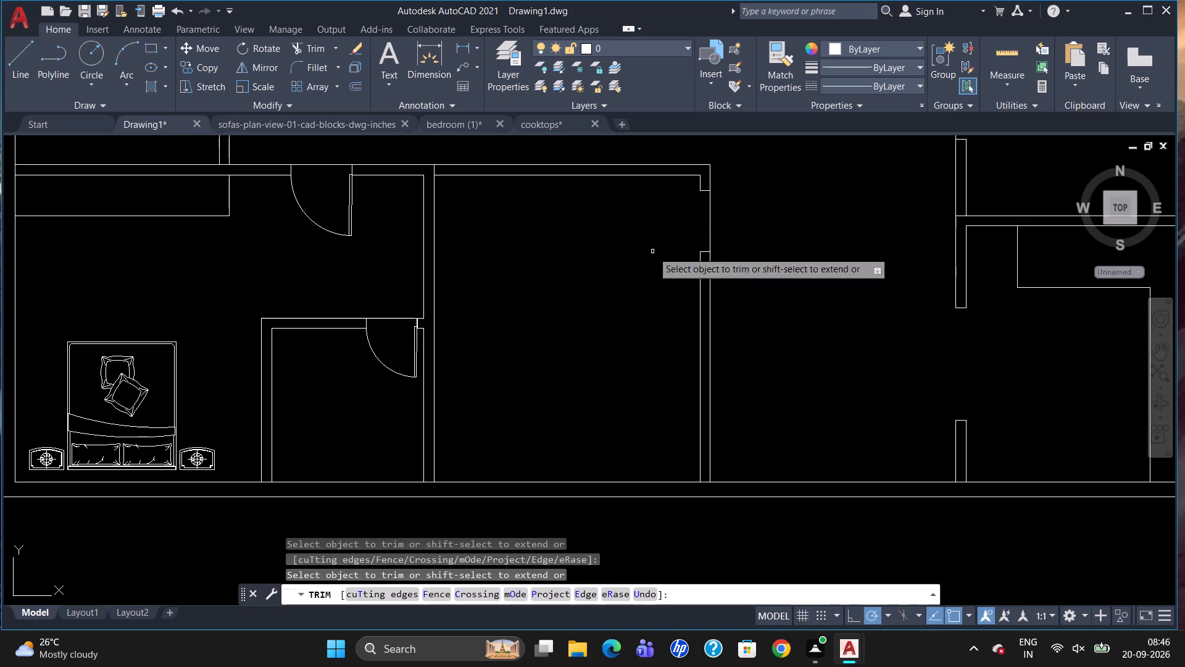
key("Escape")
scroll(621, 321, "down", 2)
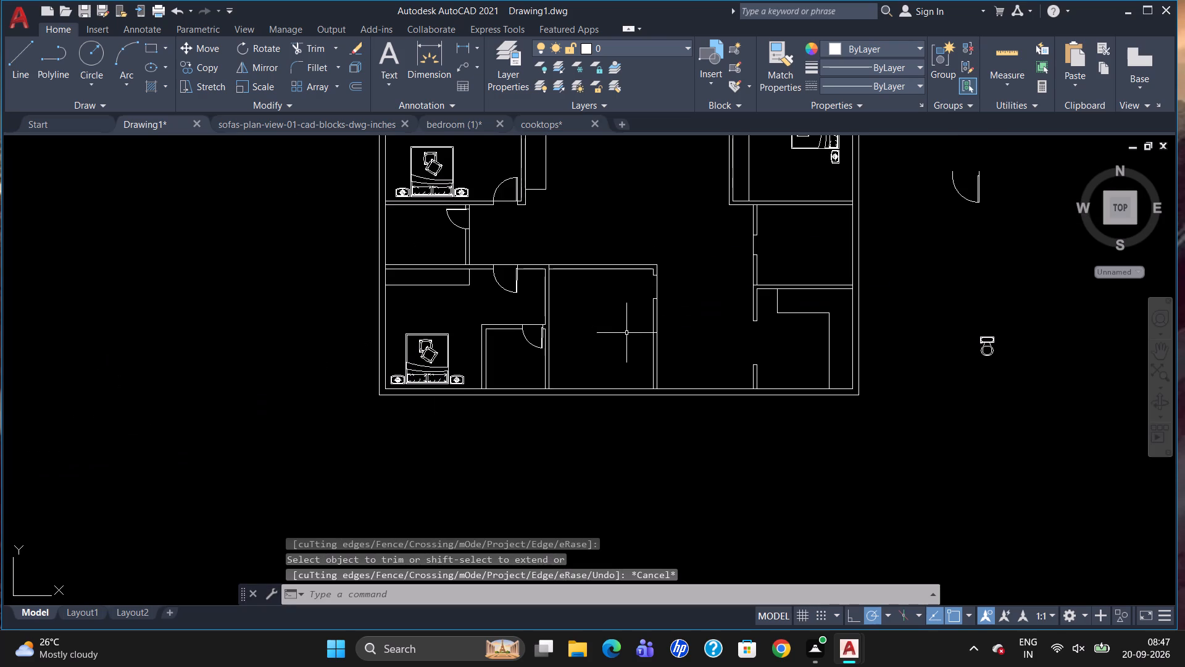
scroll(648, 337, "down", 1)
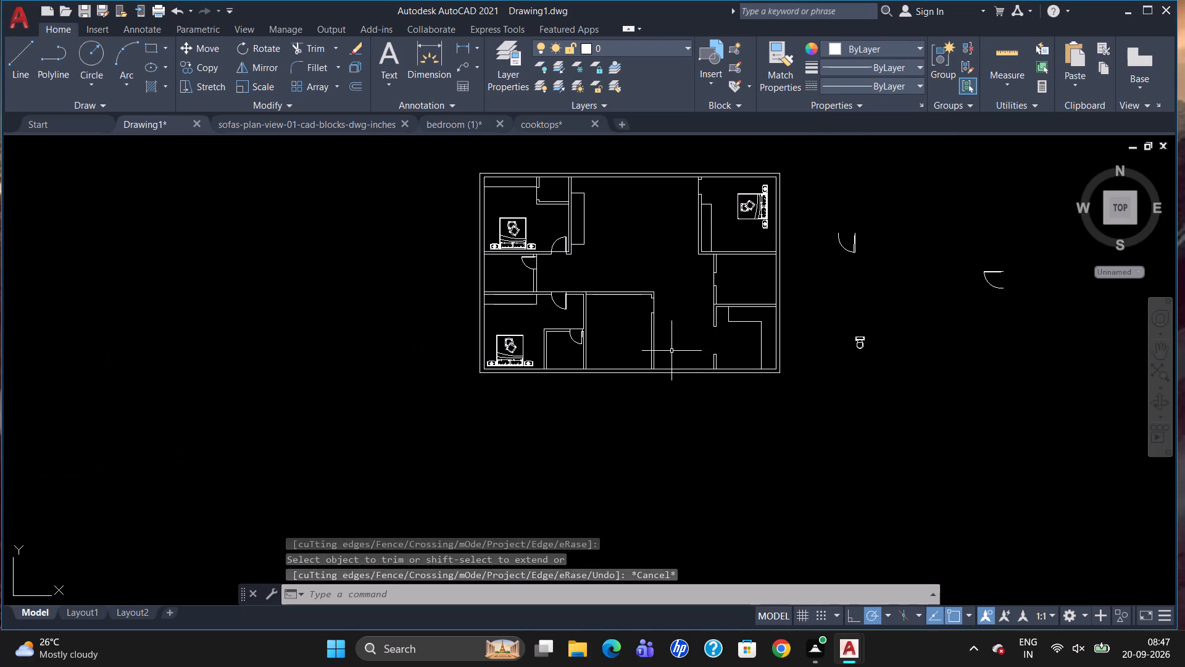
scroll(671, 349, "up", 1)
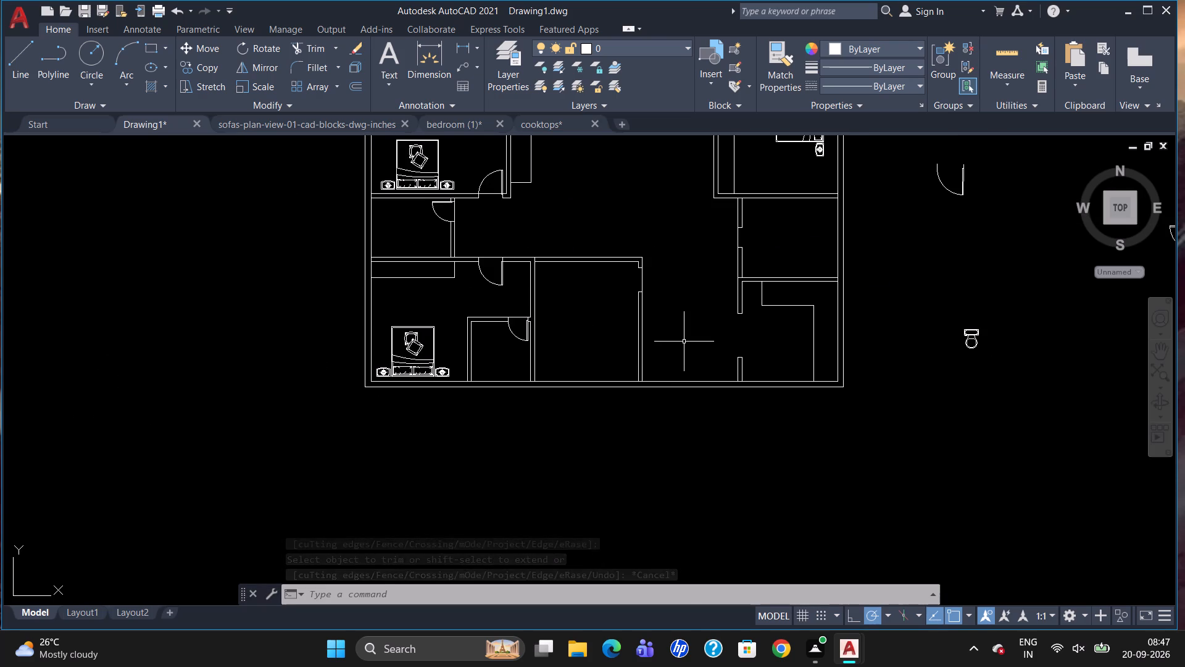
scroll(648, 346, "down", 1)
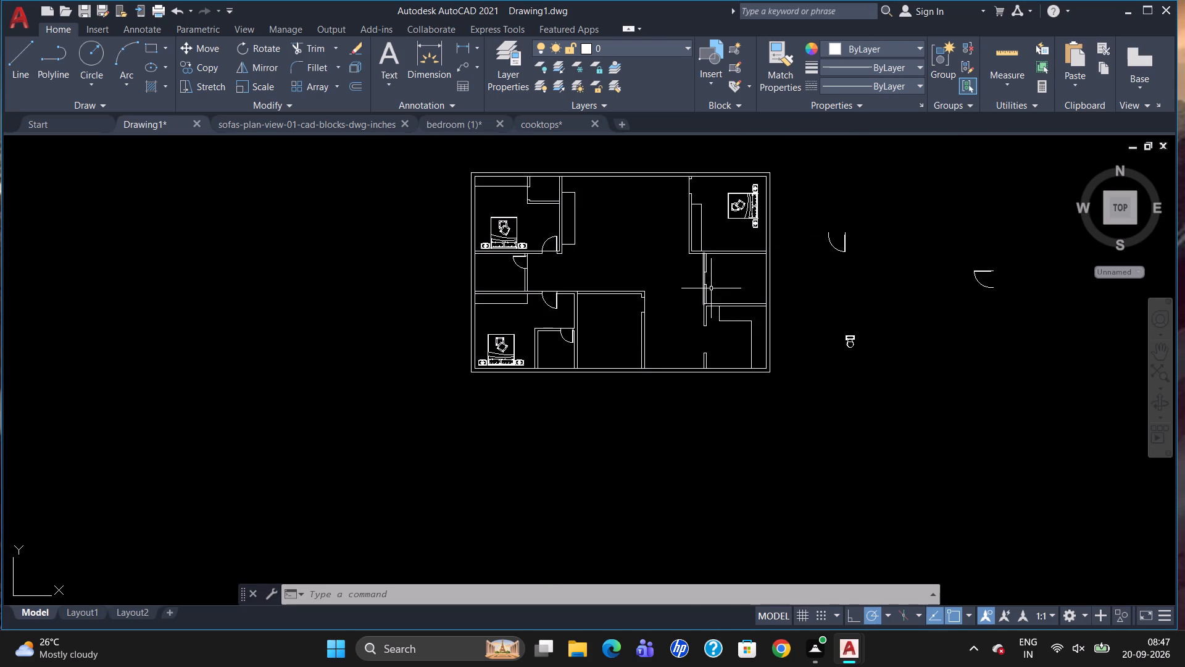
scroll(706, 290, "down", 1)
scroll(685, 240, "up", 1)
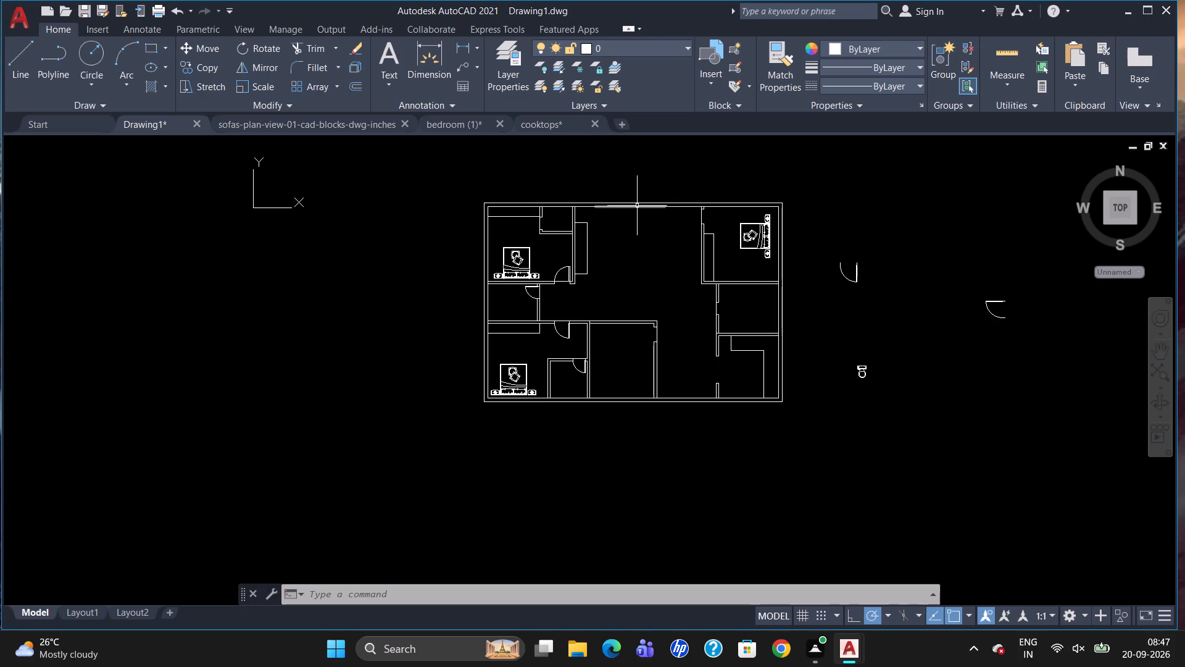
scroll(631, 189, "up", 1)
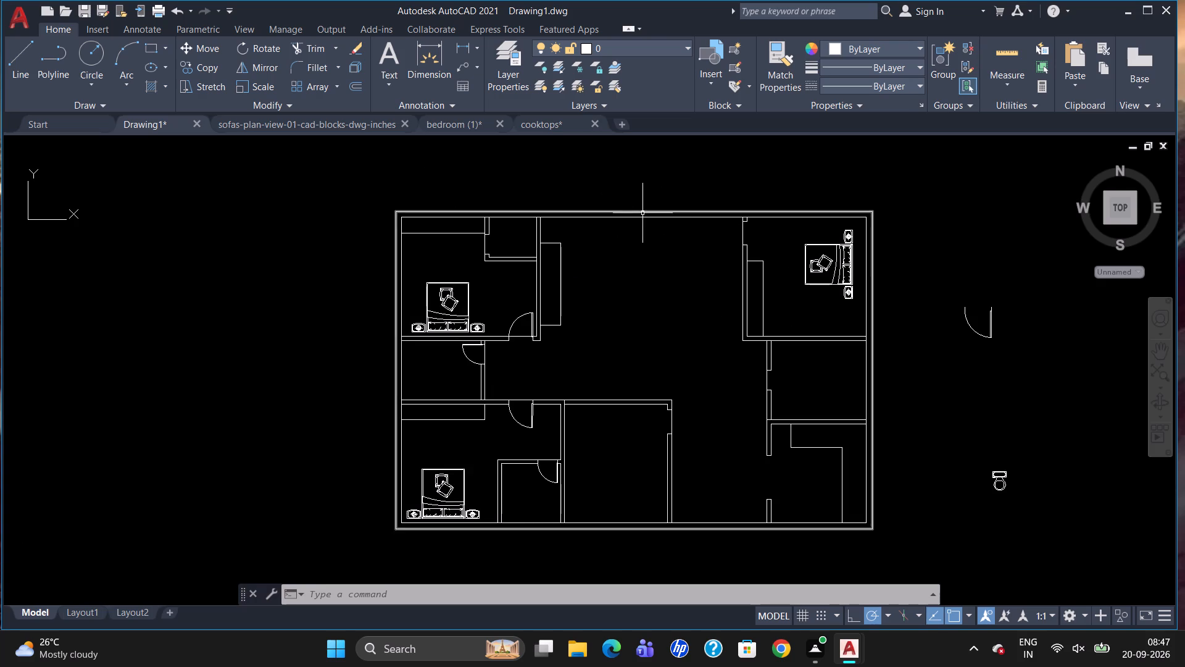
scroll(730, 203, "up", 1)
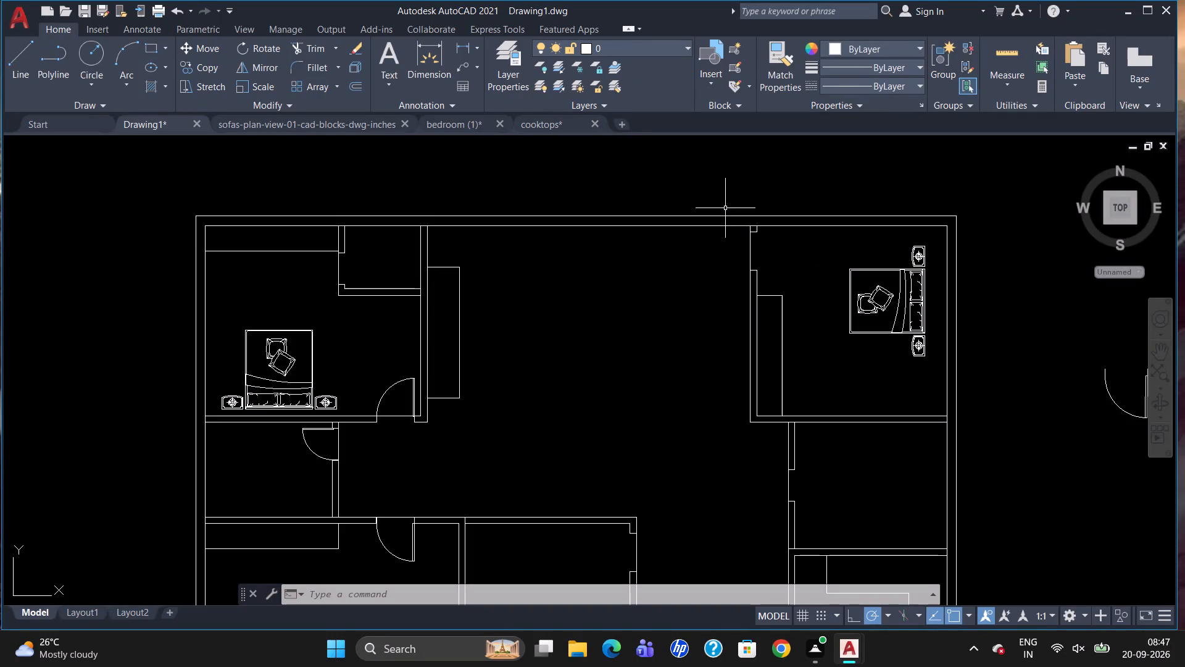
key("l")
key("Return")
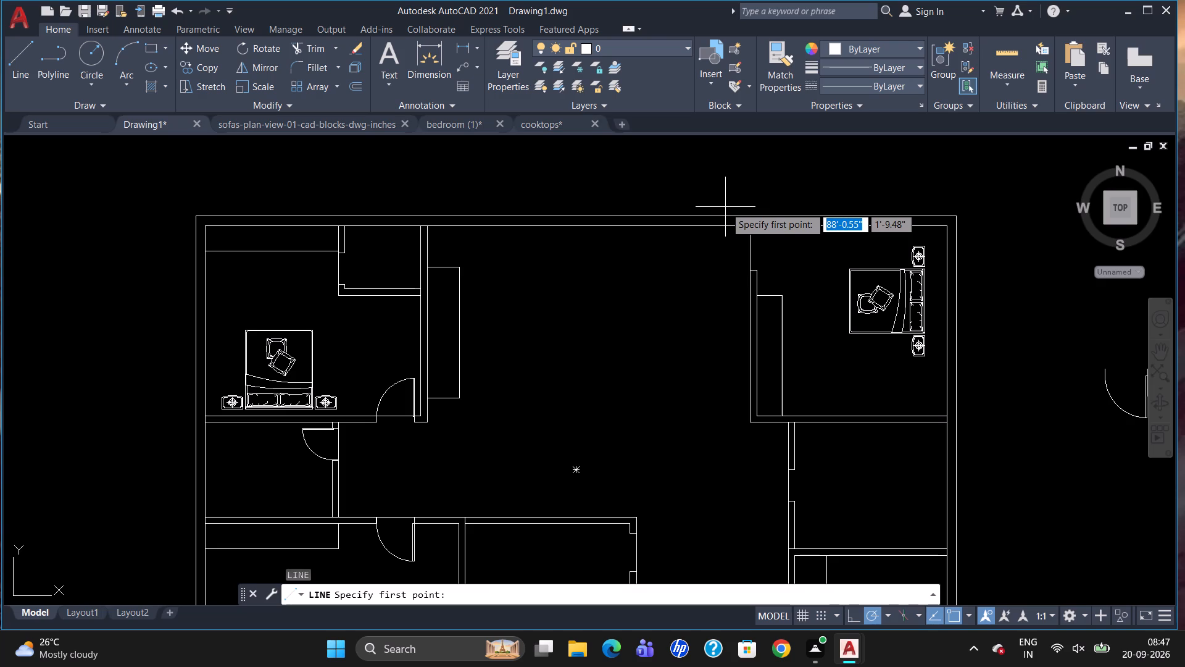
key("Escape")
Draw a vertical line from the bottom middle room's outer upper-right corner up to the inner face of the house's top wall.
key("l")
key("Return")
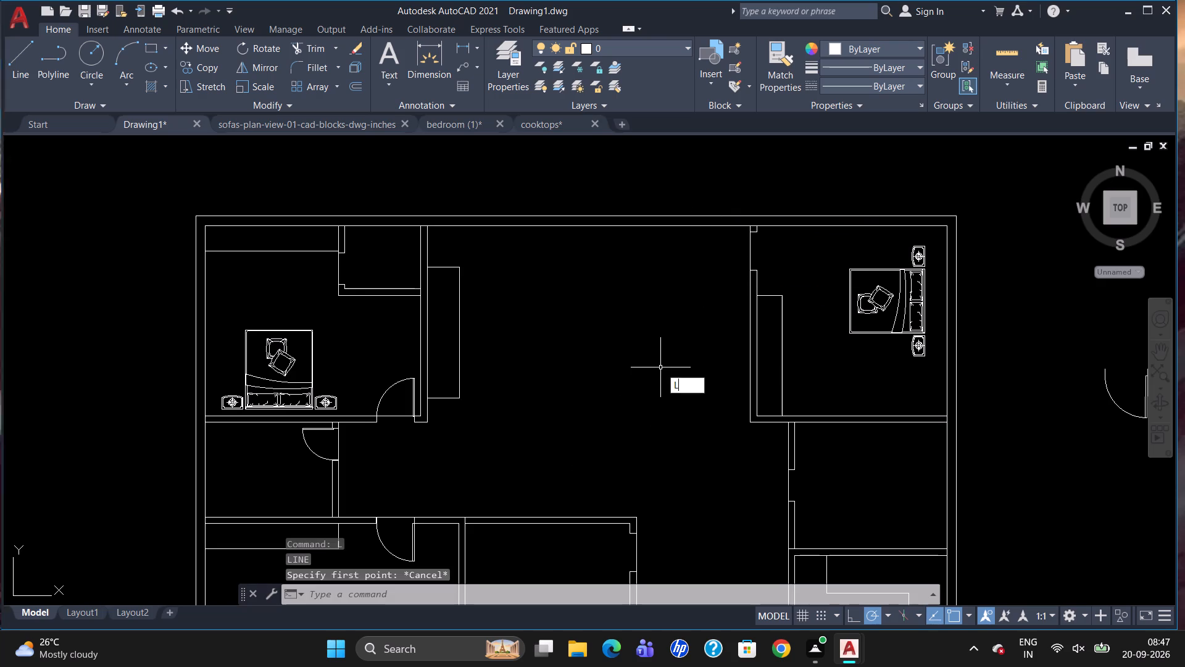
left_click_drag(638, 511, 637, 500)
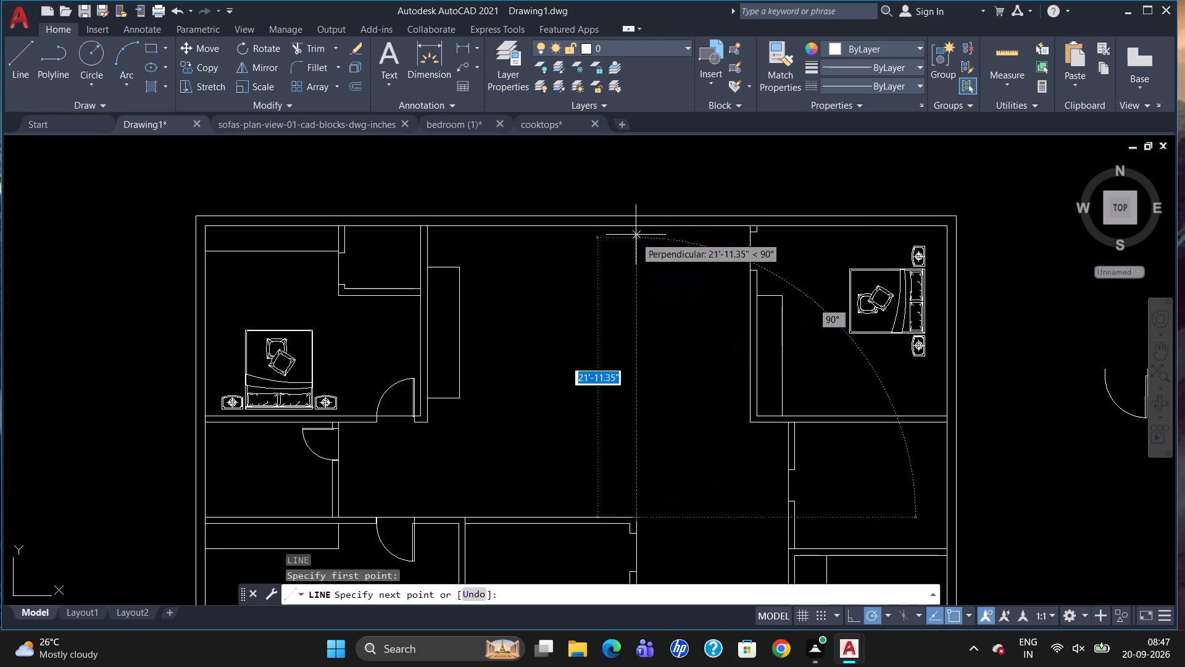
left_click(636, 227)
key("Escape")
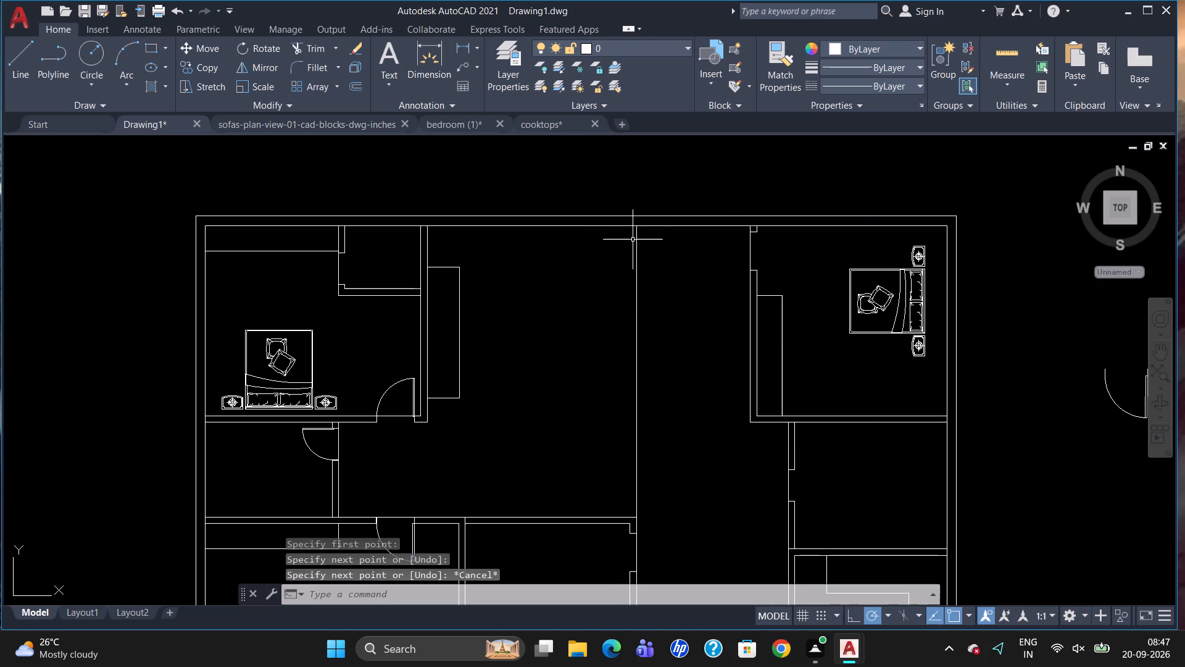
Measure from the new vertical line's top end to the upper-right bedroom's left wall with a linear dimension, and erase the dimension.
type("DL")
key("i")
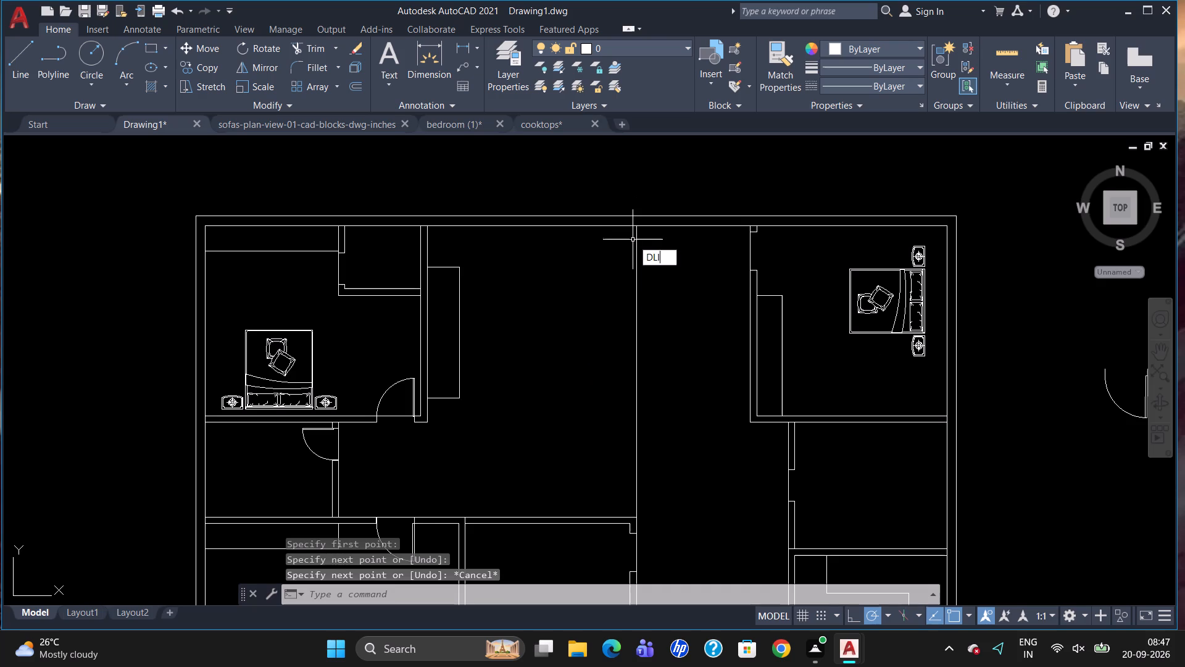
key("Return")
left_click(636, 227)
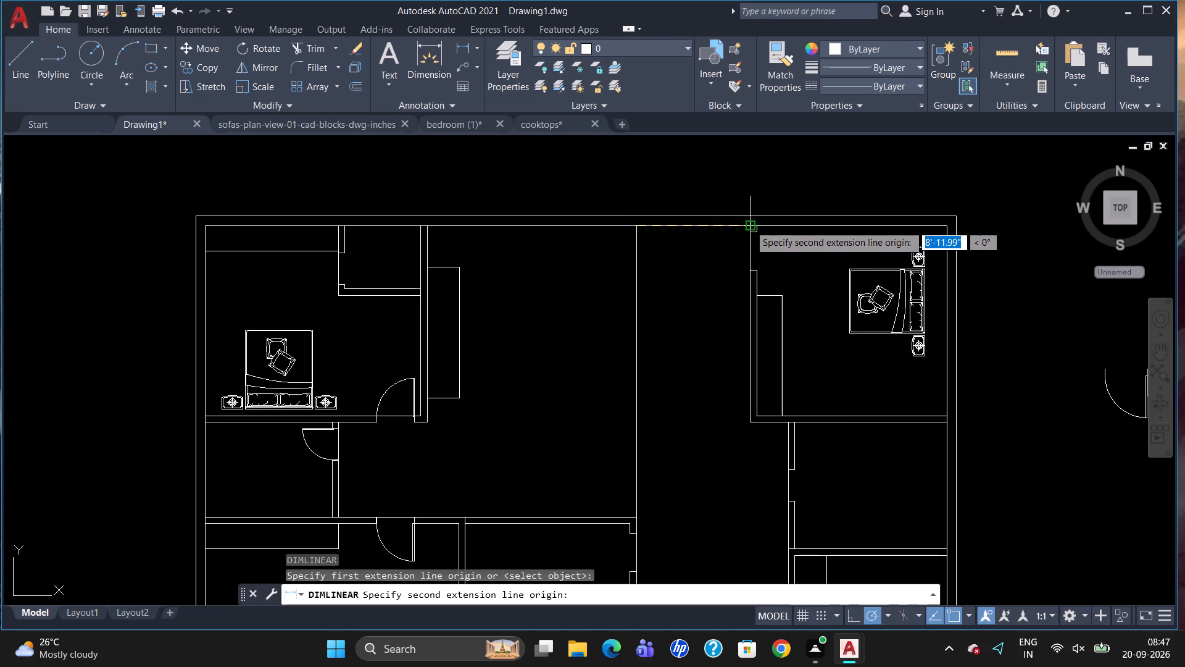
left_click_drag(750, 224, 753, 233)
left_click(753, 240)
left_click(698, 238)
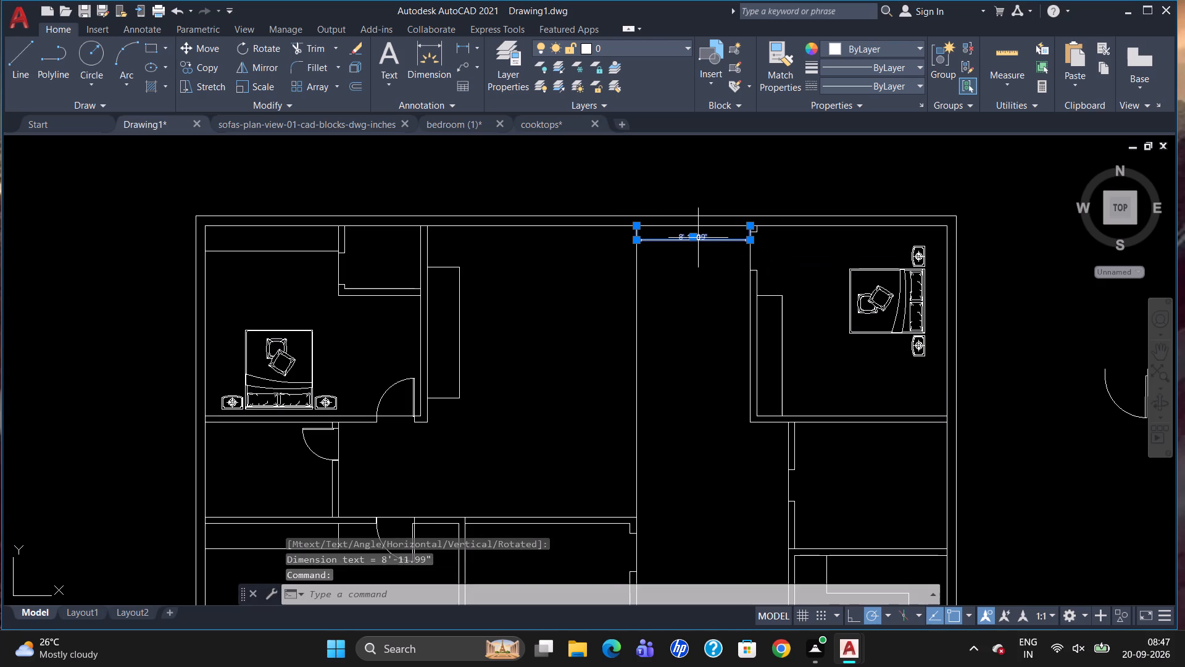
key("Delete")
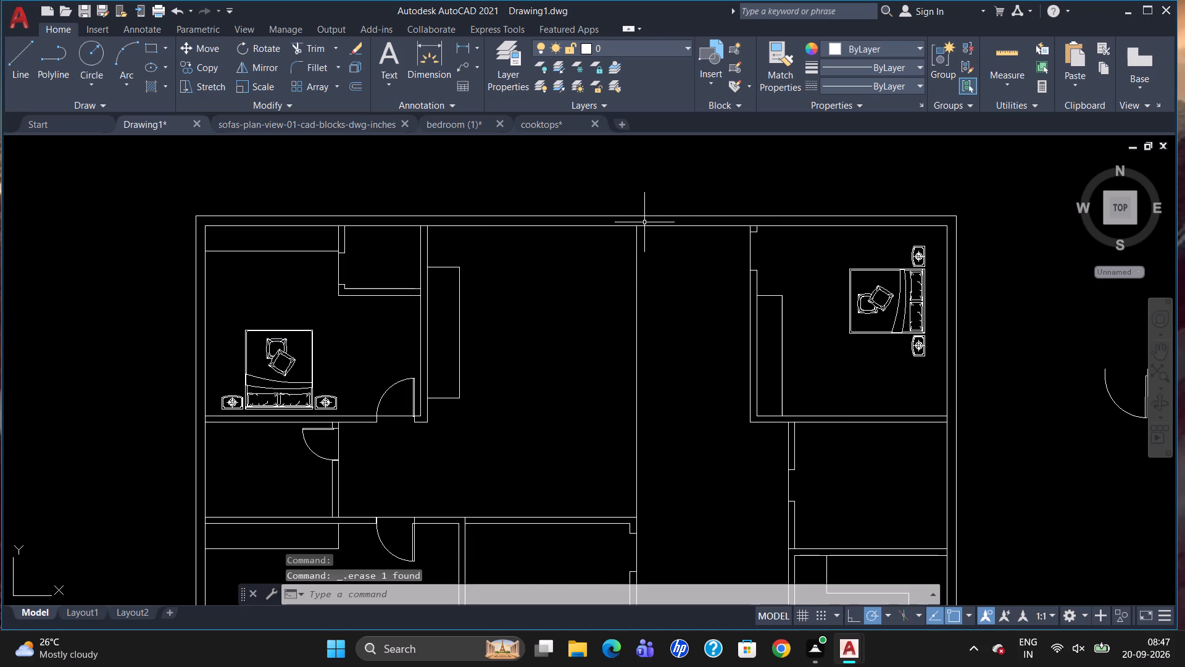
scroll(654, 226, "down", 1)
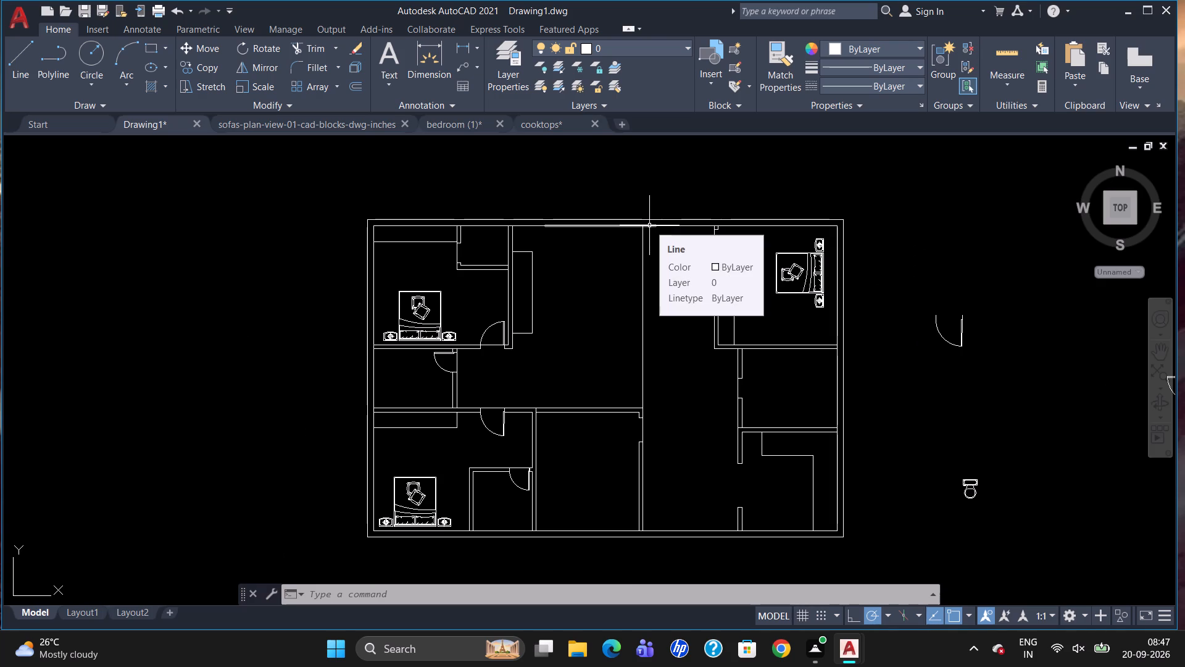
Draw a short line across the top outer wall's thickness, starting at the hall's vertical guide line's top end.
key("l")
key("Return")
scroll(648, 227, "up", 2)
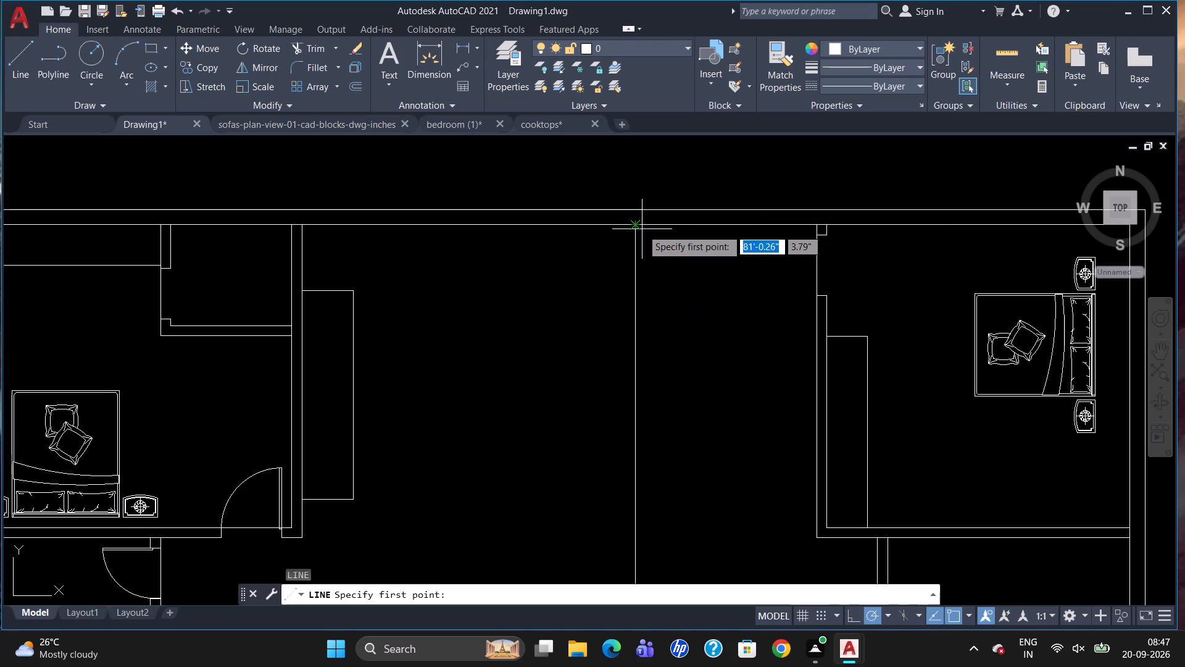
left_click(641, 227)
left_click(638, 209)
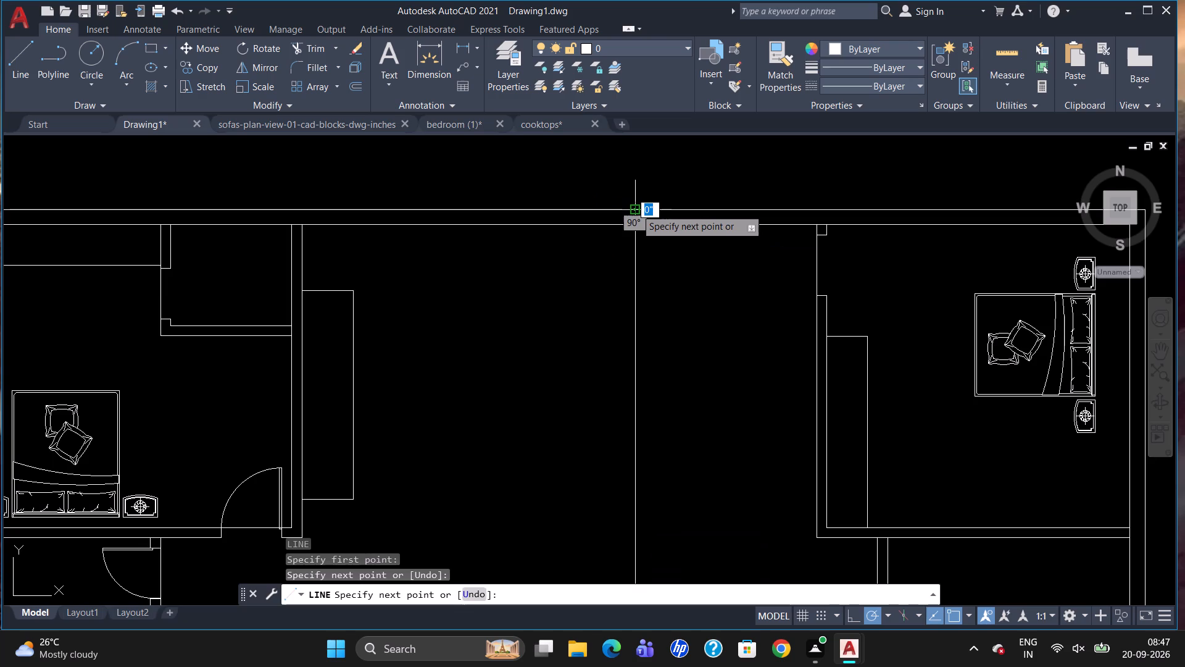
key("Escape")
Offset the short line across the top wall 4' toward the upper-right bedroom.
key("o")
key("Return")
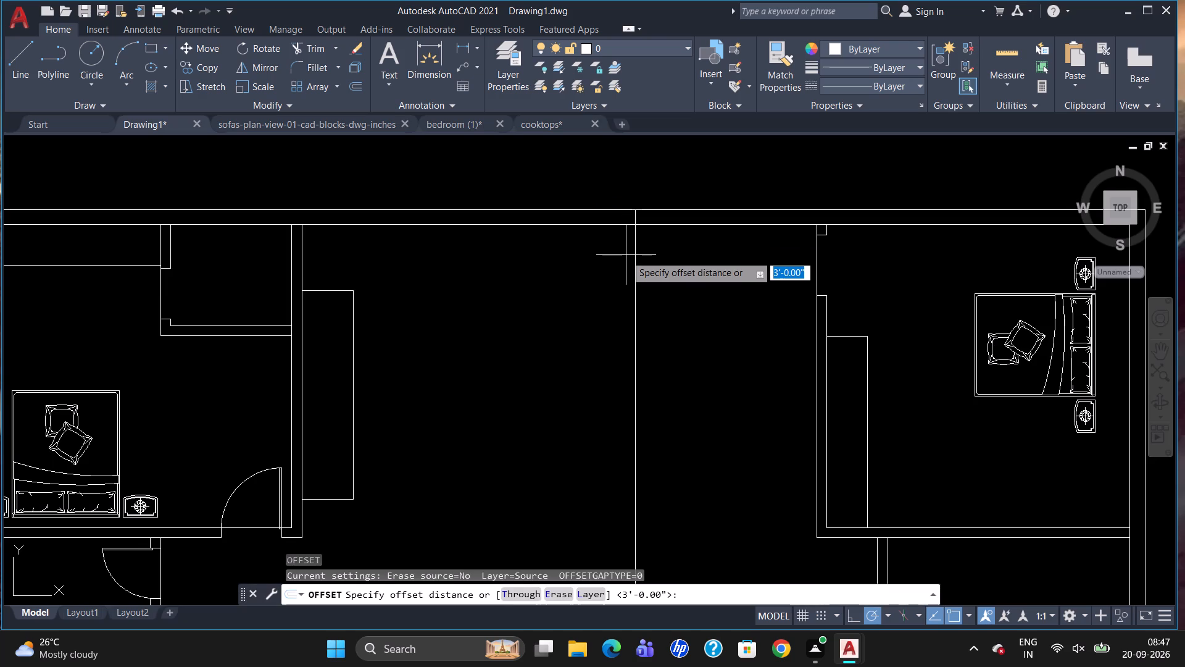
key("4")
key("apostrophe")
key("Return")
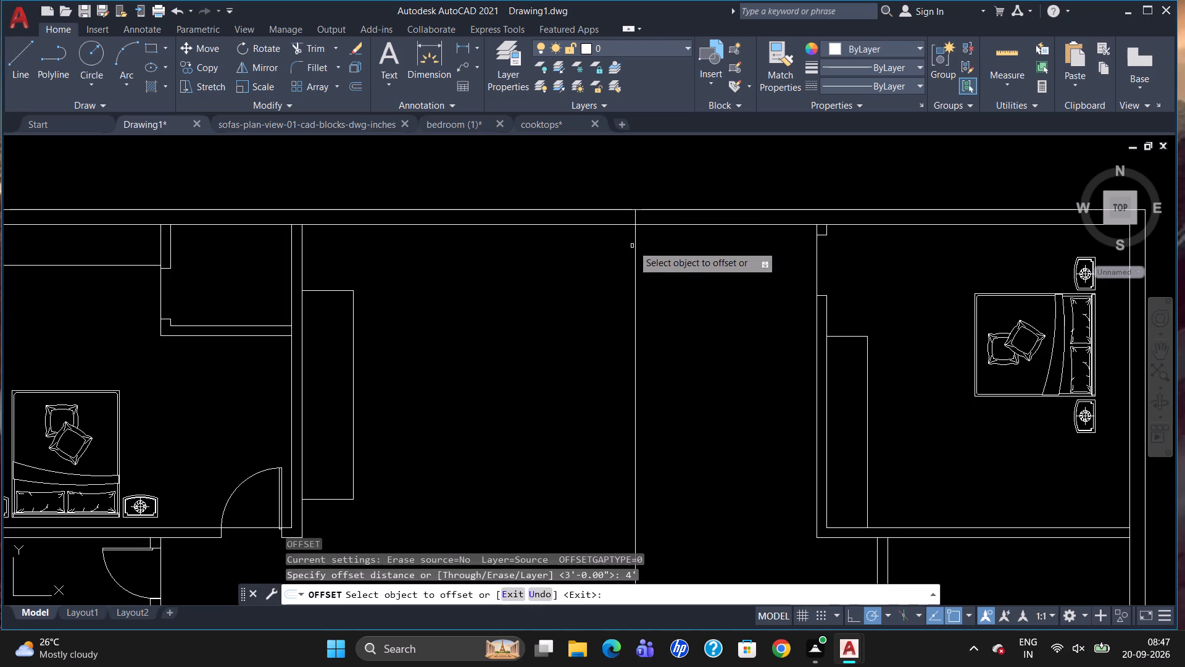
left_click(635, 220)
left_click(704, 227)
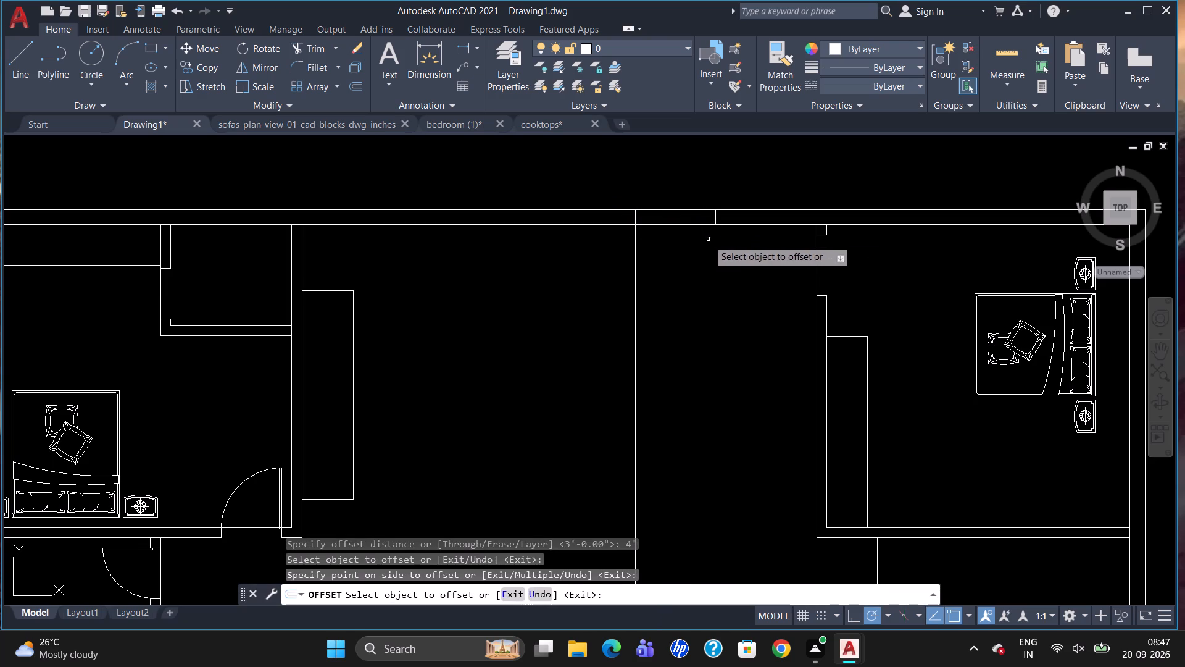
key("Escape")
Erase the long vertical guide line between the bottom middle room's corner and the top wall.
scroll(743, 195, "down", 1)
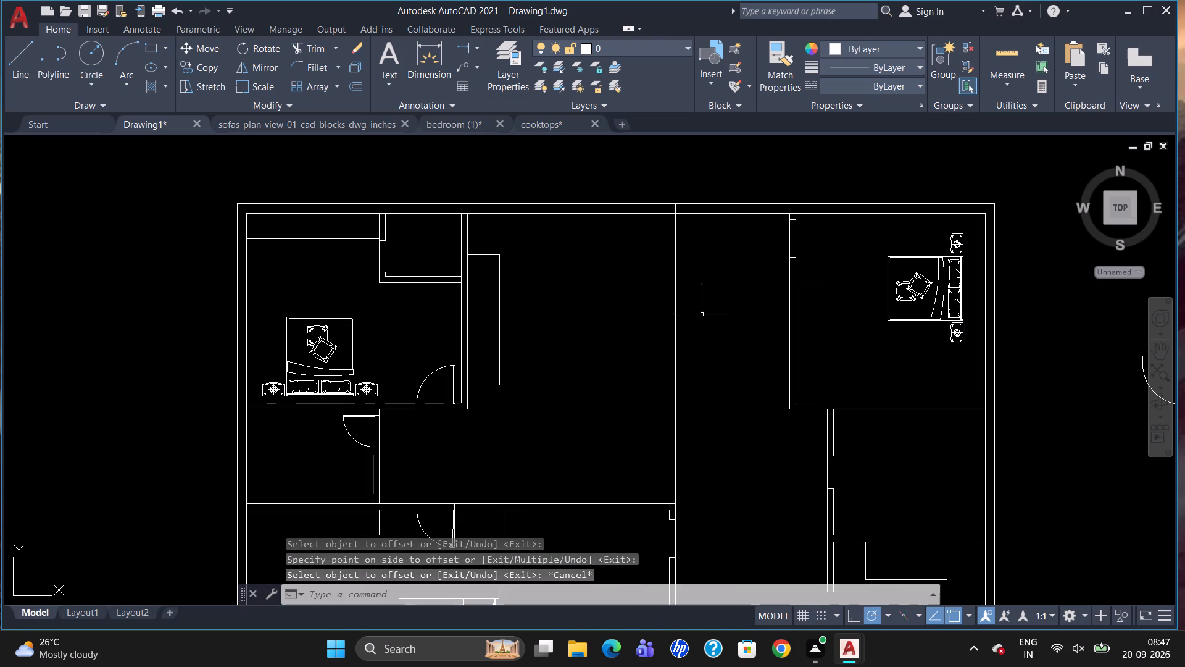
left_click(676, 340)
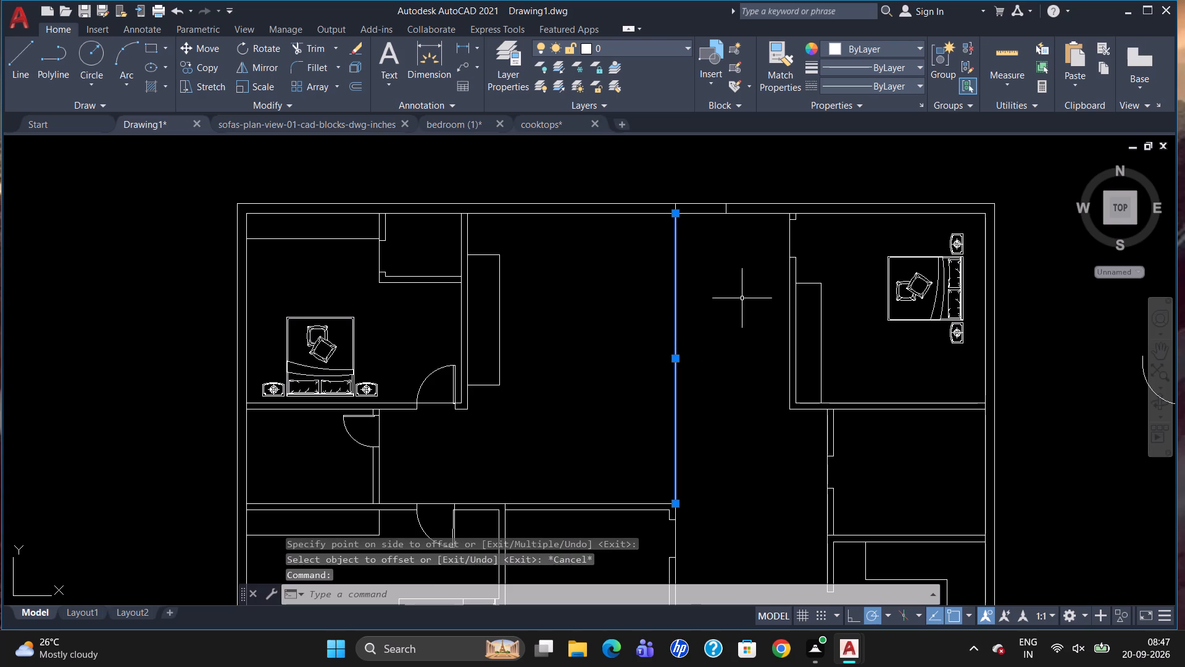
key("Delete")
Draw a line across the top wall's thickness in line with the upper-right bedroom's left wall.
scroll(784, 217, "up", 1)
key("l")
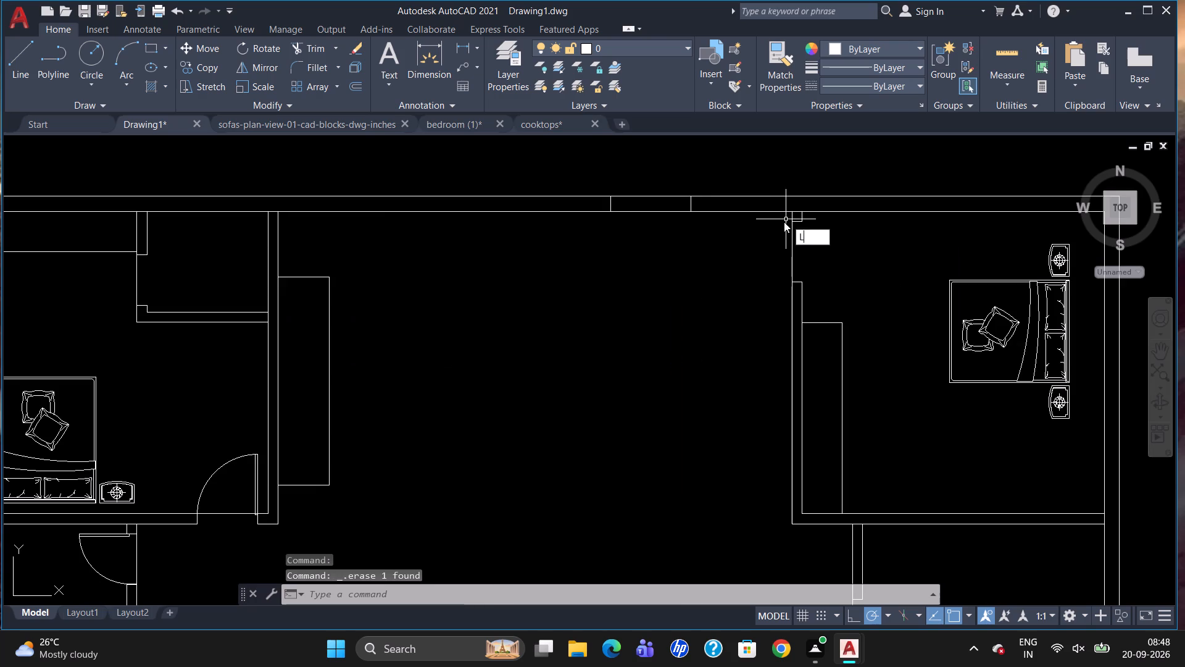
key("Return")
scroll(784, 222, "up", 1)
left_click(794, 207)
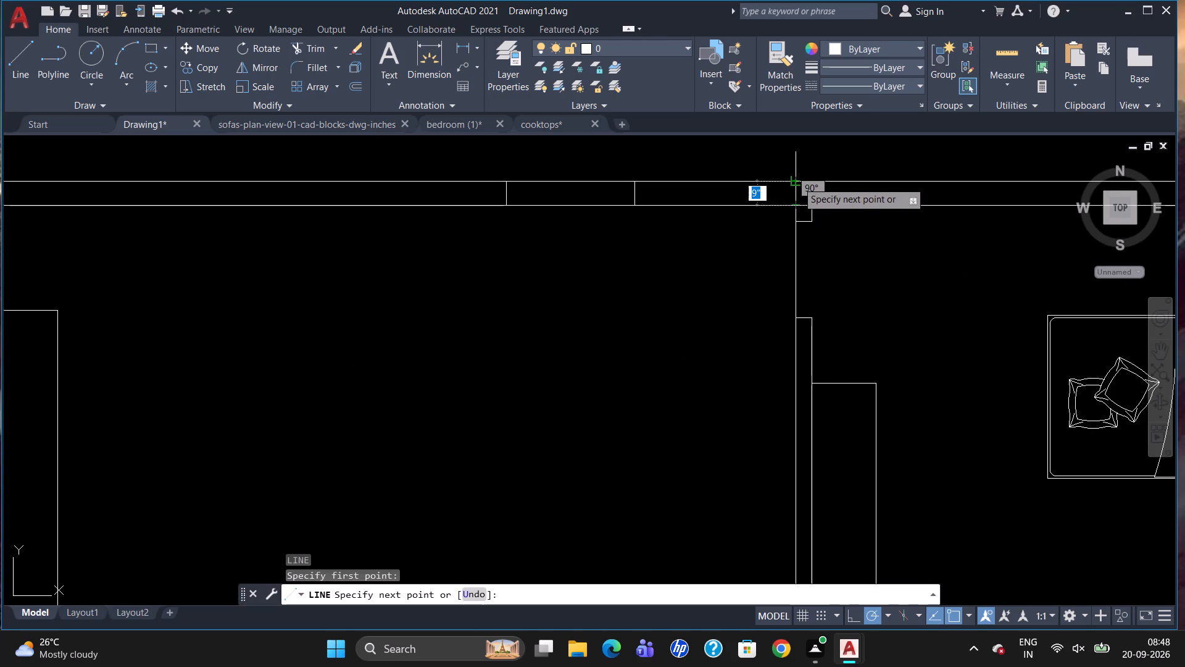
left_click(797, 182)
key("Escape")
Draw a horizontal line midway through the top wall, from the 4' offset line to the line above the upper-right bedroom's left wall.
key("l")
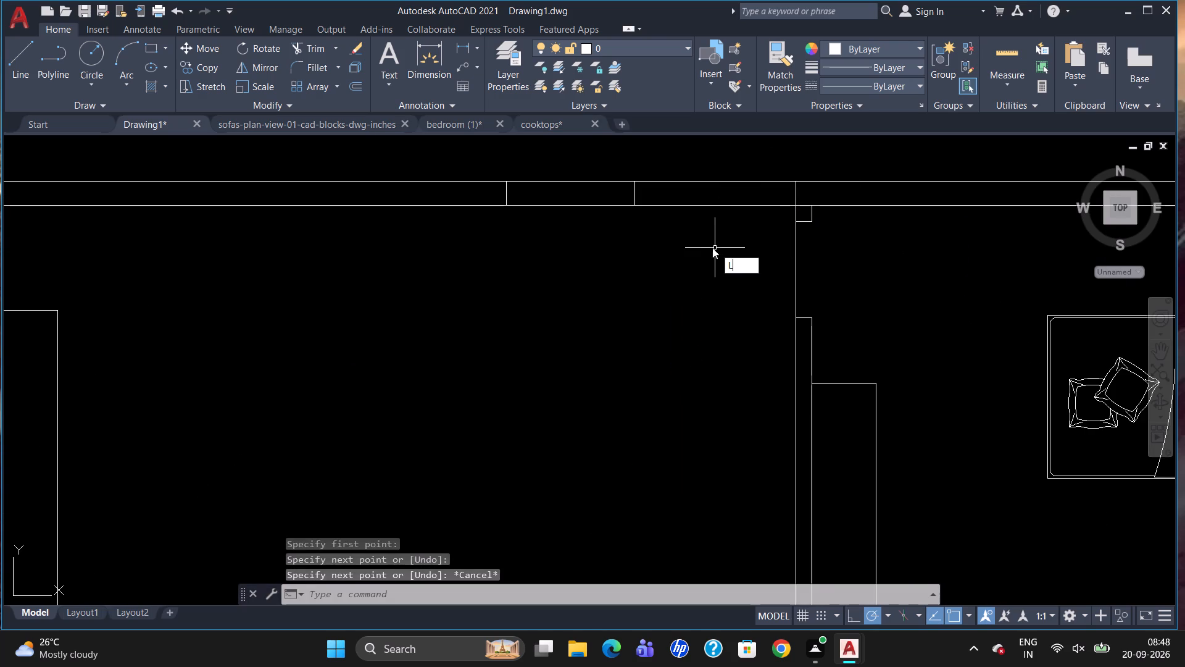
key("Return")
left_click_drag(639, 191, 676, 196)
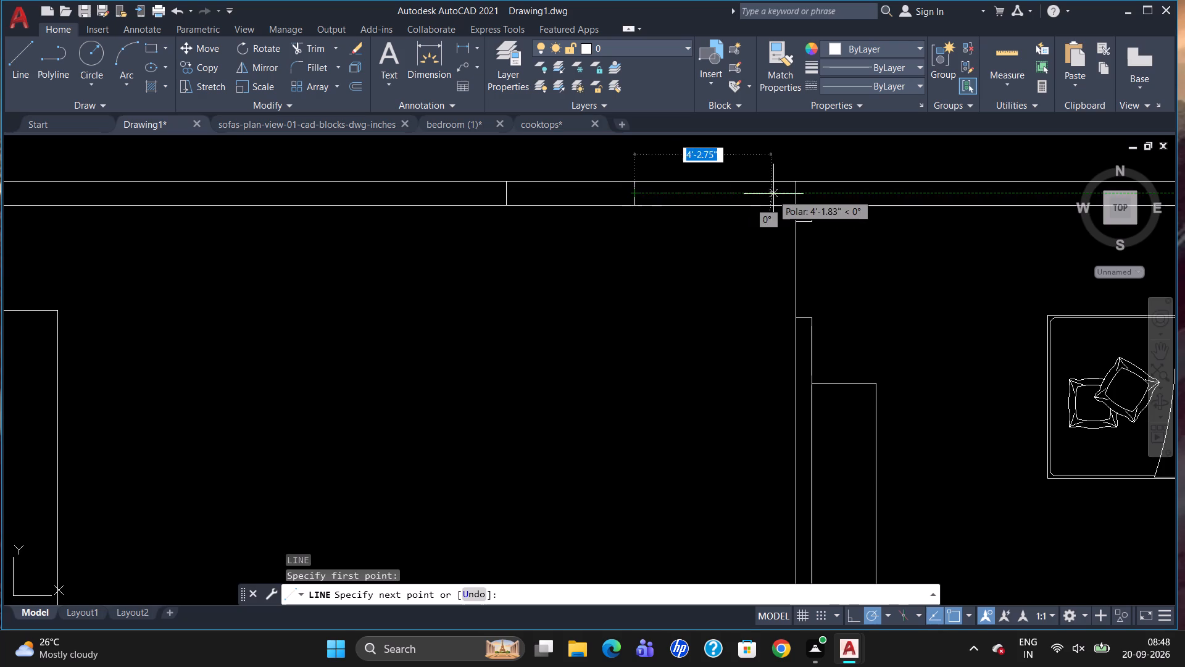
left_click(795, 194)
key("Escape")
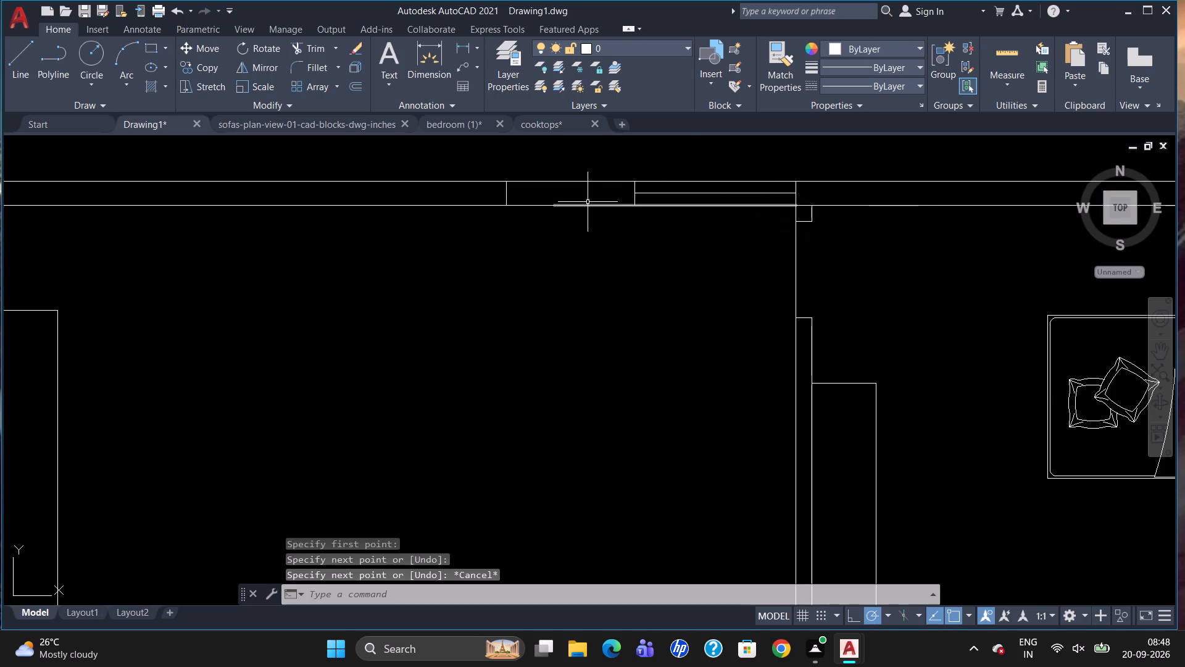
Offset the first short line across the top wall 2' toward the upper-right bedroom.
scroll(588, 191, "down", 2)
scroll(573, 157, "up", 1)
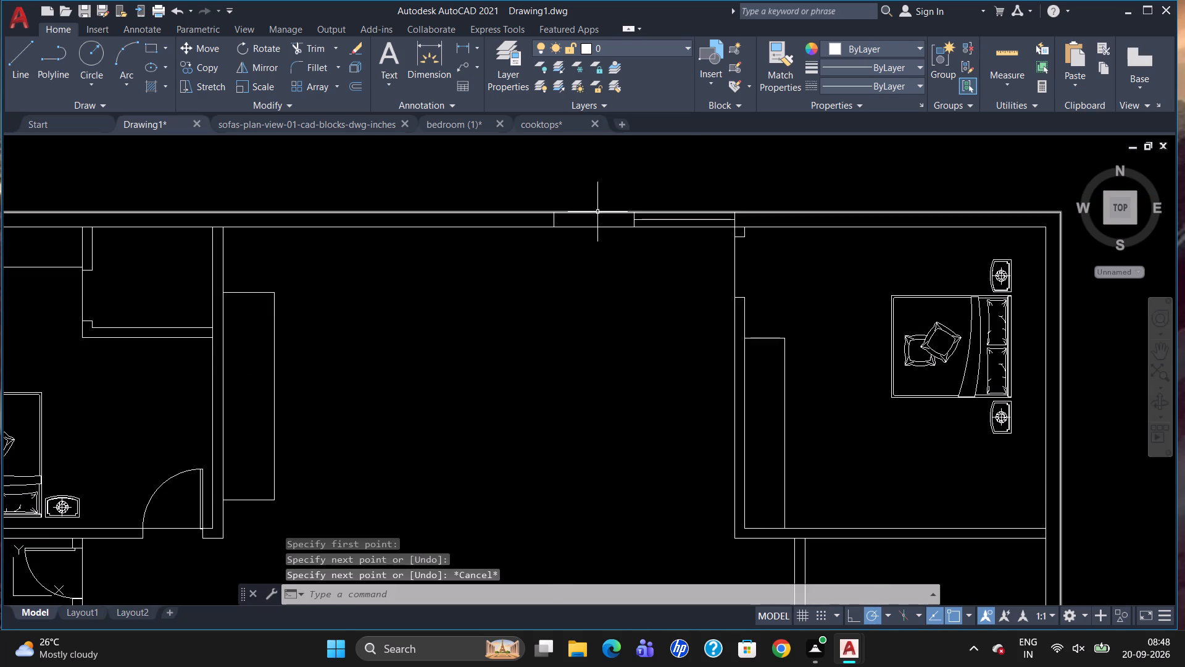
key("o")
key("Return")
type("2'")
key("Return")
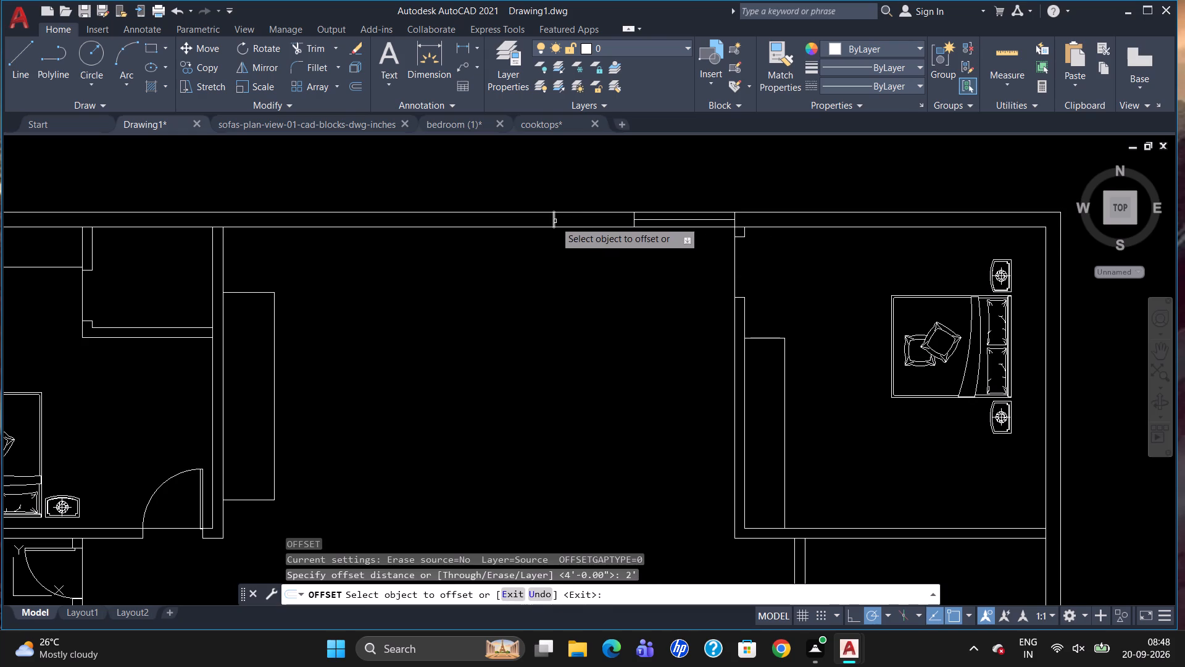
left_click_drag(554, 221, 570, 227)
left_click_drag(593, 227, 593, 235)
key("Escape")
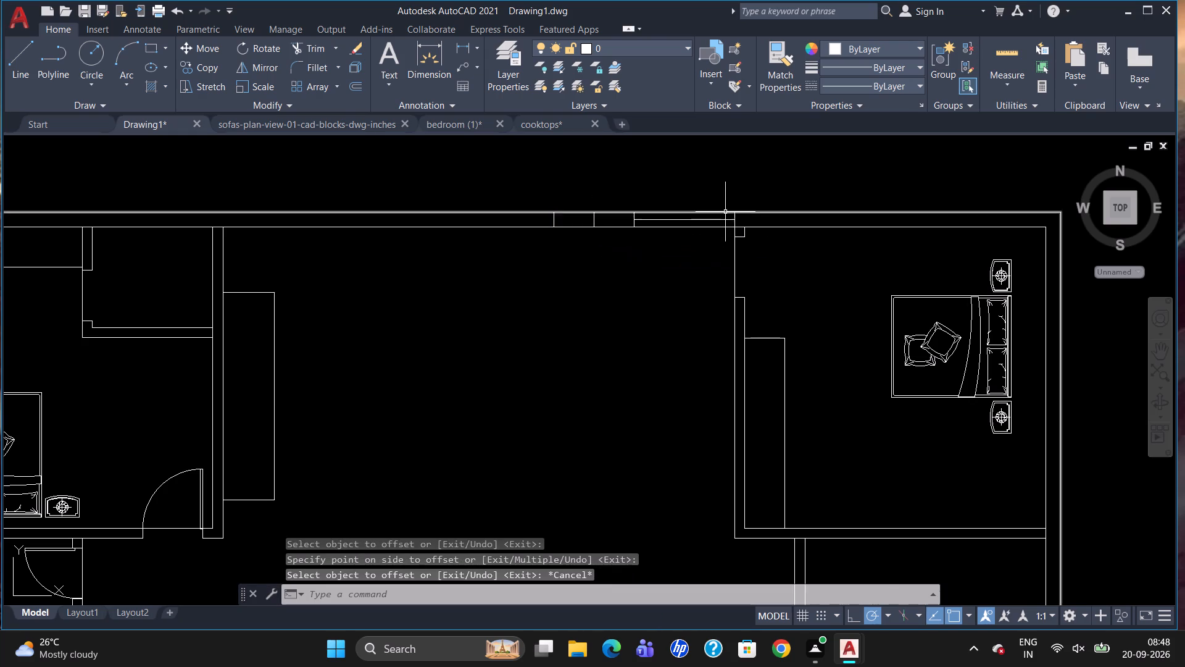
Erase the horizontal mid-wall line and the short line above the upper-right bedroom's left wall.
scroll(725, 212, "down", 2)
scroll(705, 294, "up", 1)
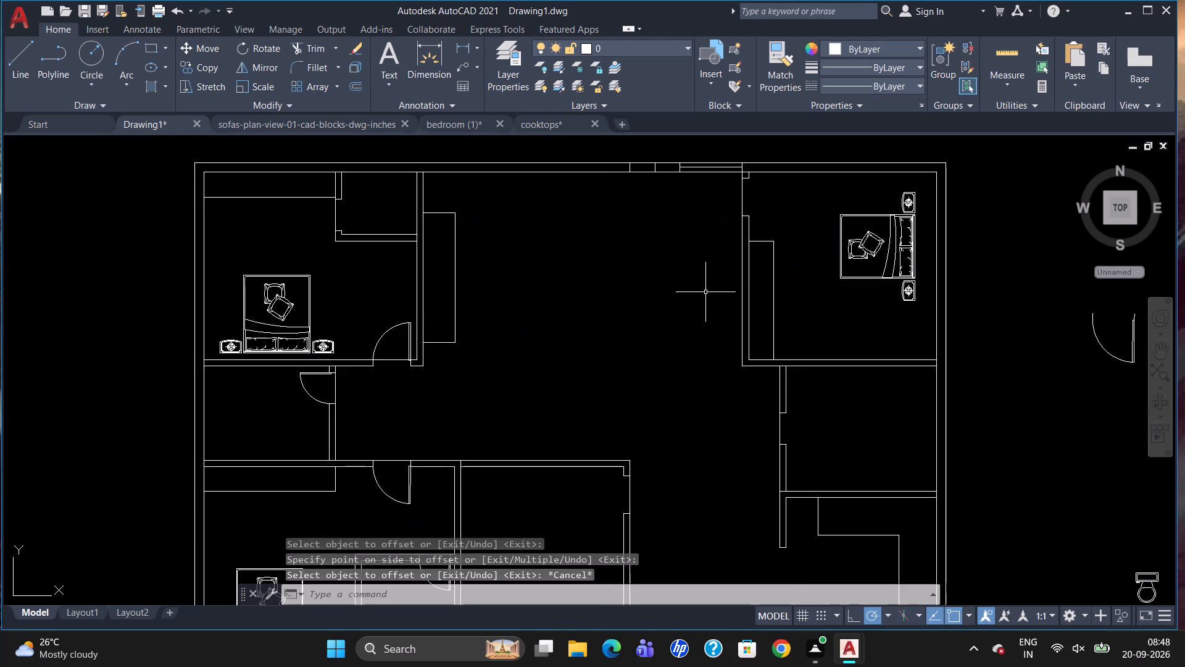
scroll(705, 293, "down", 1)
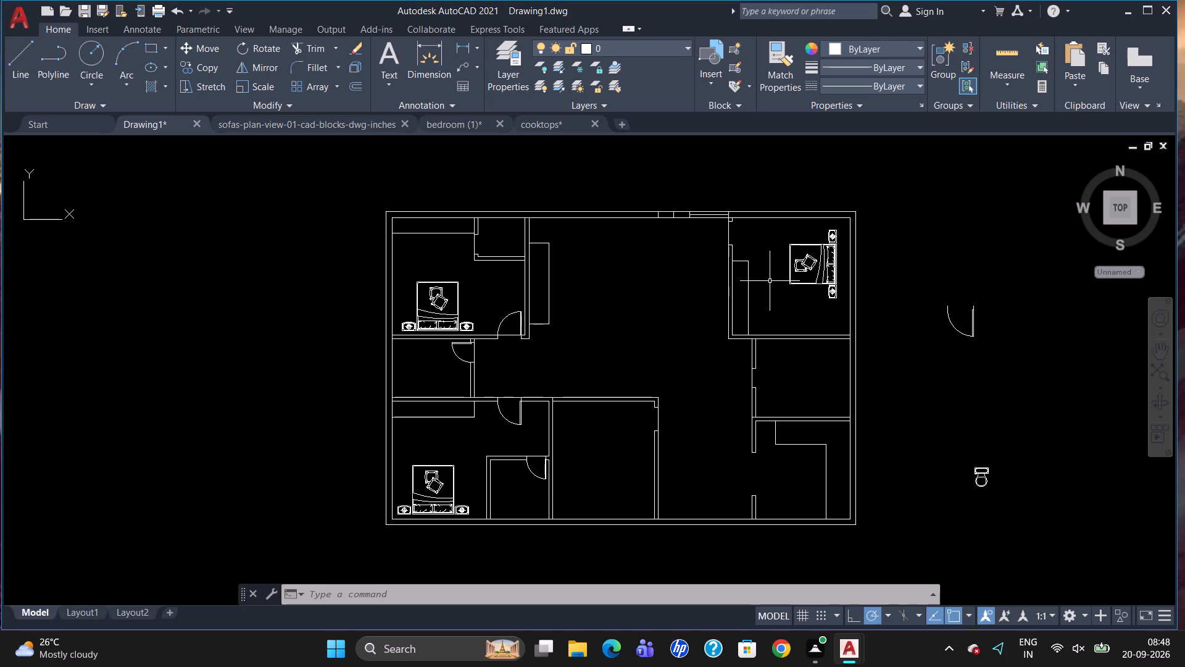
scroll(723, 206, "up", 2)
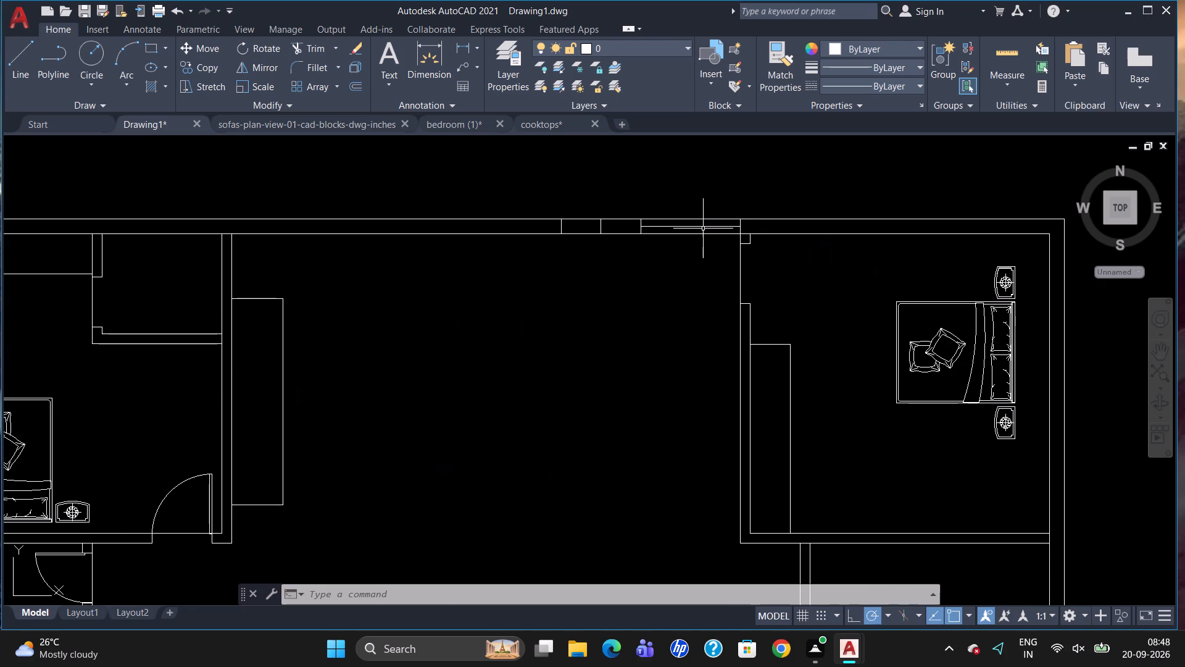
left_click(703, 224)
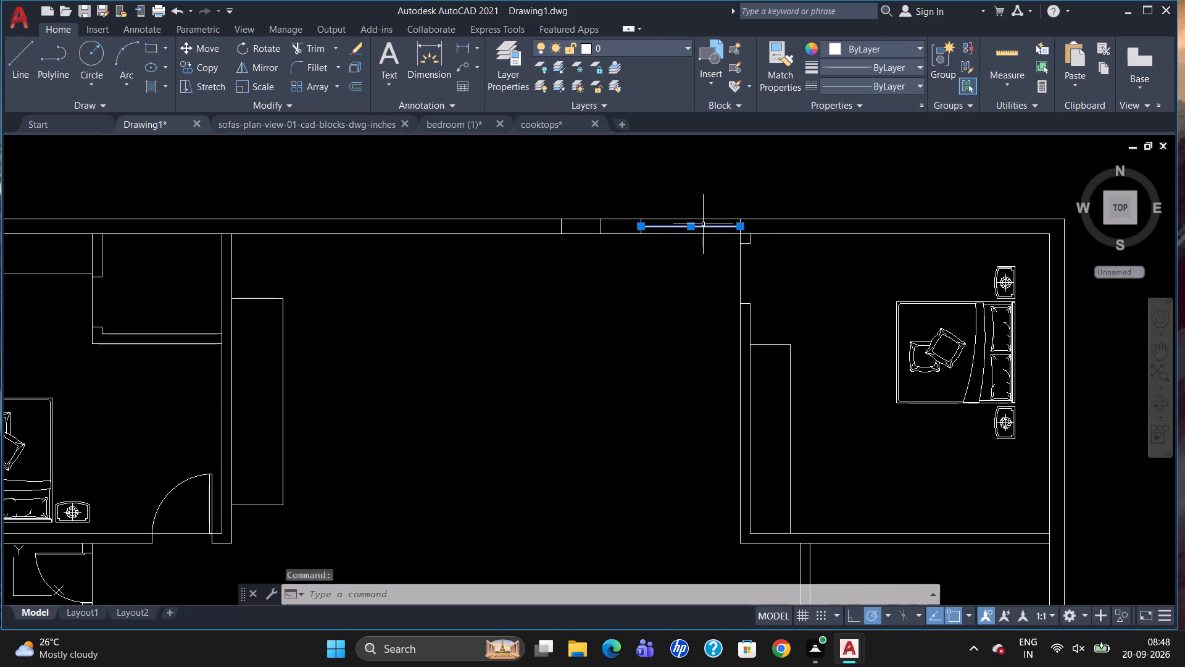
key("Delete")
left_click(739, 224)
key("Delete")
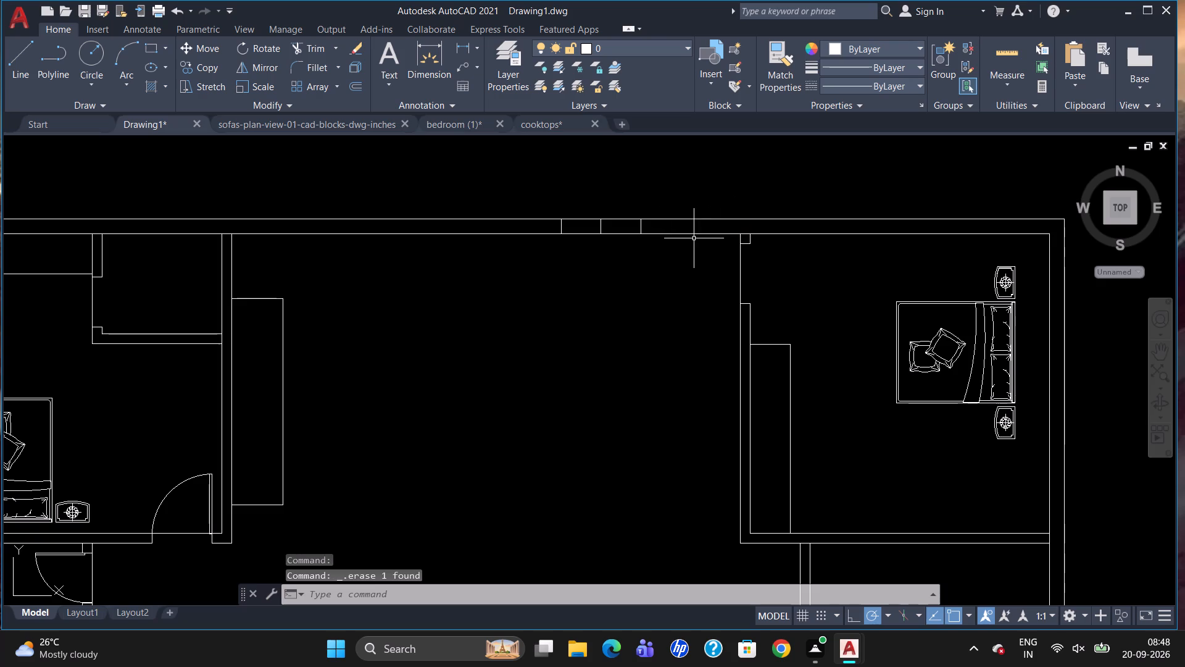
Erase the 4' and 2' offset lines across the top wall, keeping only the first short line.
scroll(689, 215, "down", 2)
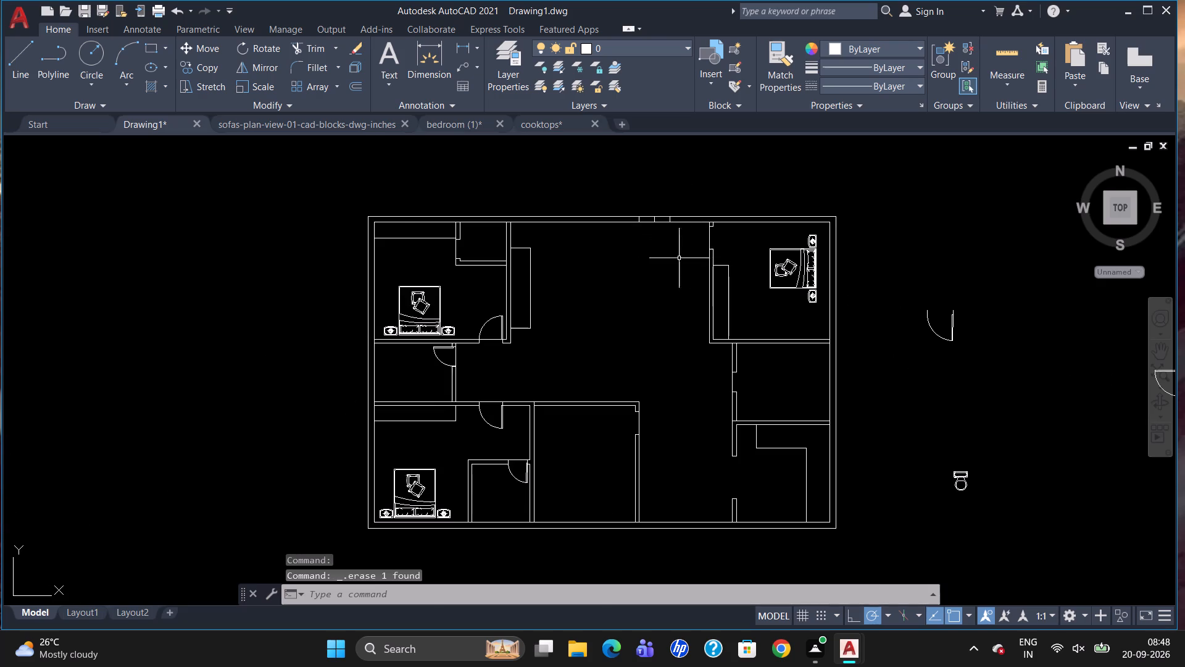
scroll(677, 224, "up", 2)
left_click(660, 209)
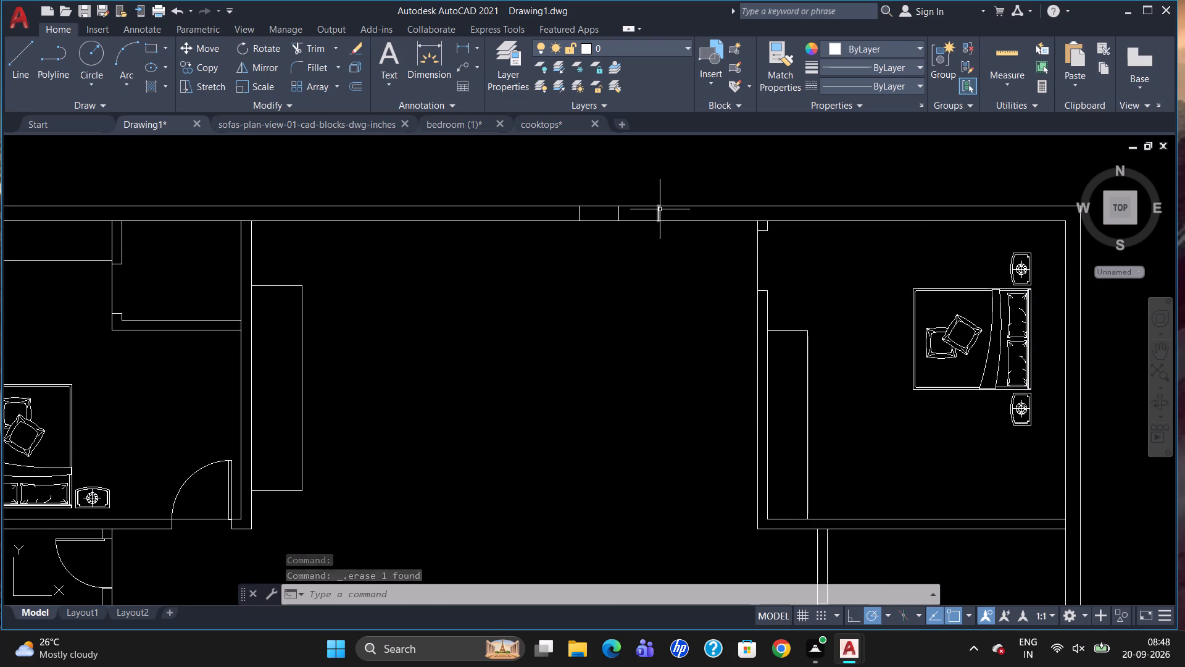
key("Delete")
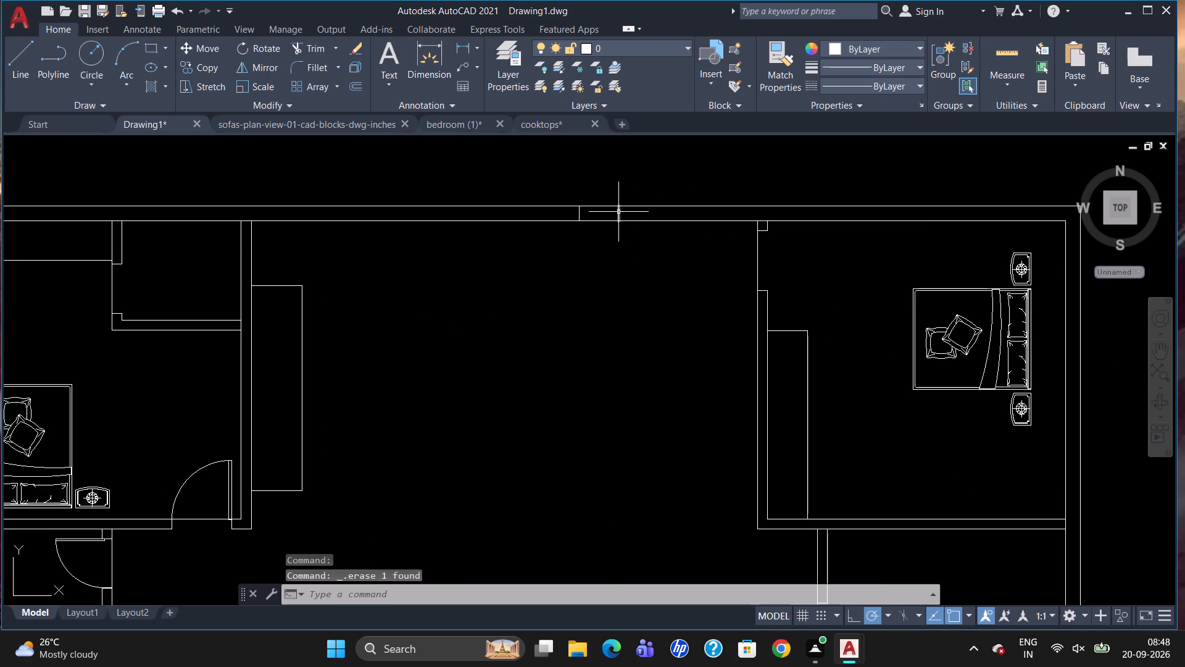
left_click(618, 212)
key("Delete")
Offset the remaining line across the top wall 3' toward the upper-right bedroom, and offset that copy another 3' the same way.
key("o")
key("Return")
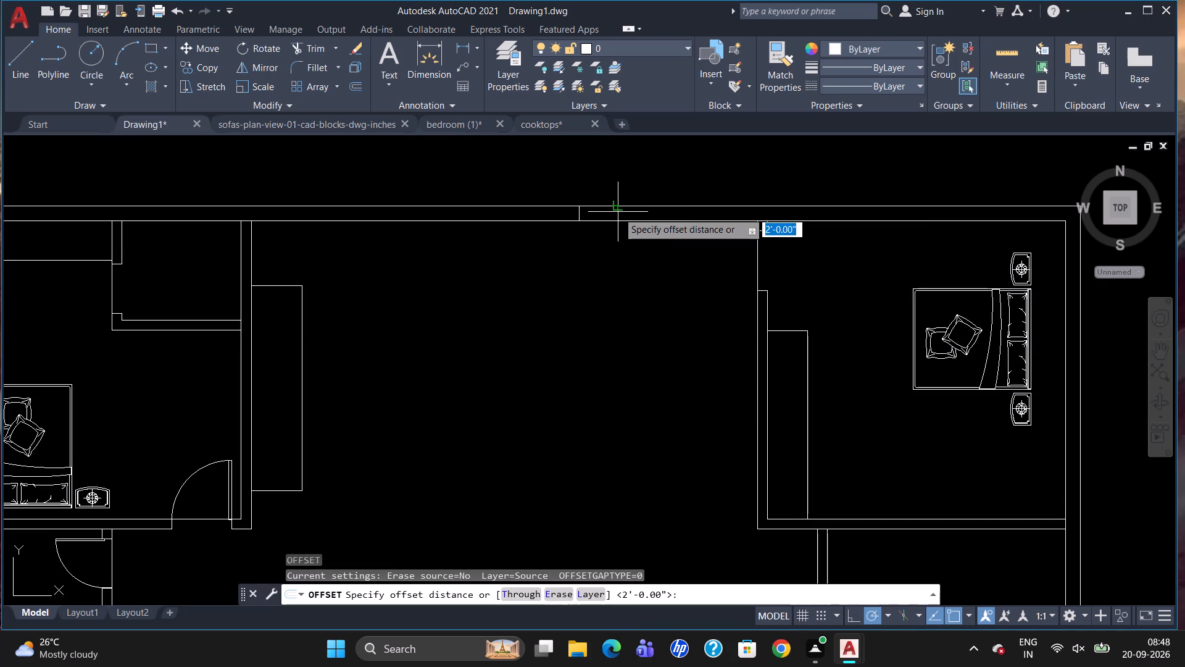
type("3'")
key("Return")
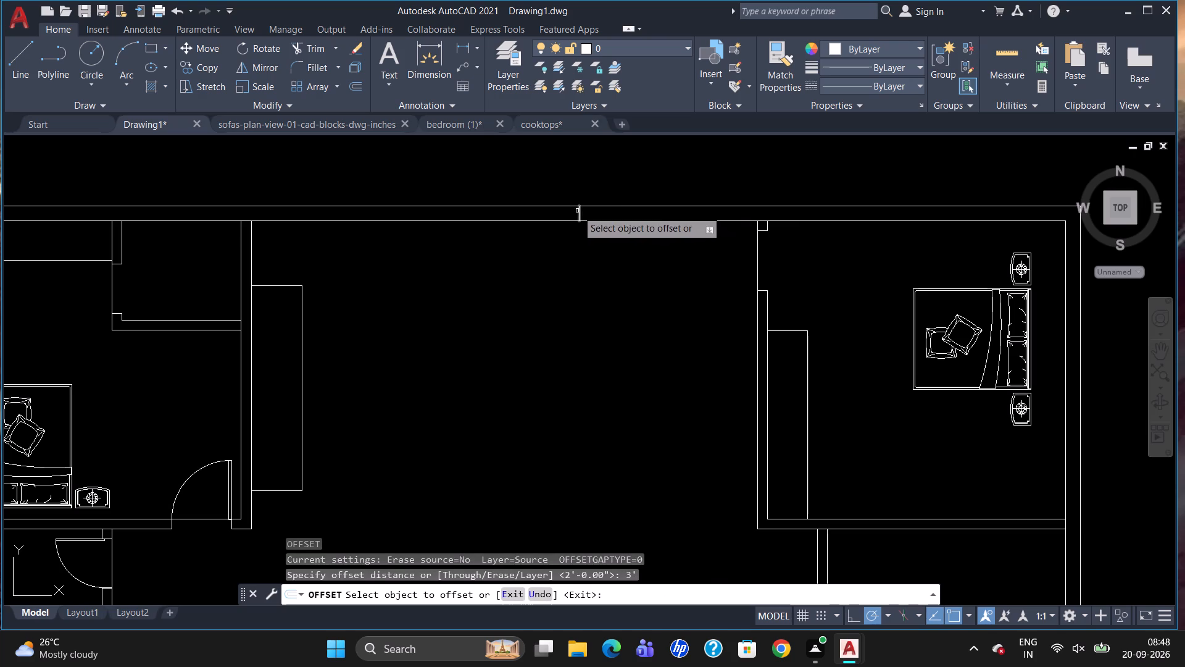
left_click_drag(578, 209, 590, 212)
left_click(615, 215)
left_click_drag(639, 211, 640, 211)
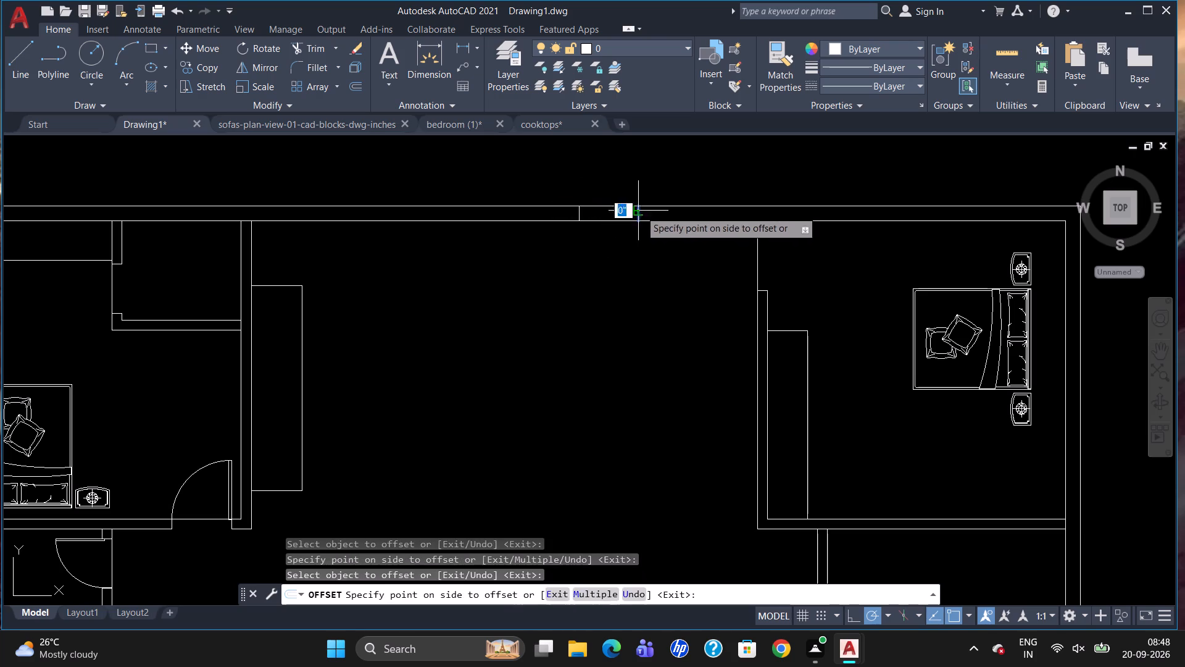
left_click_drag(640, 211, 650, 213)
left_click(667, 212)
key("Escape")
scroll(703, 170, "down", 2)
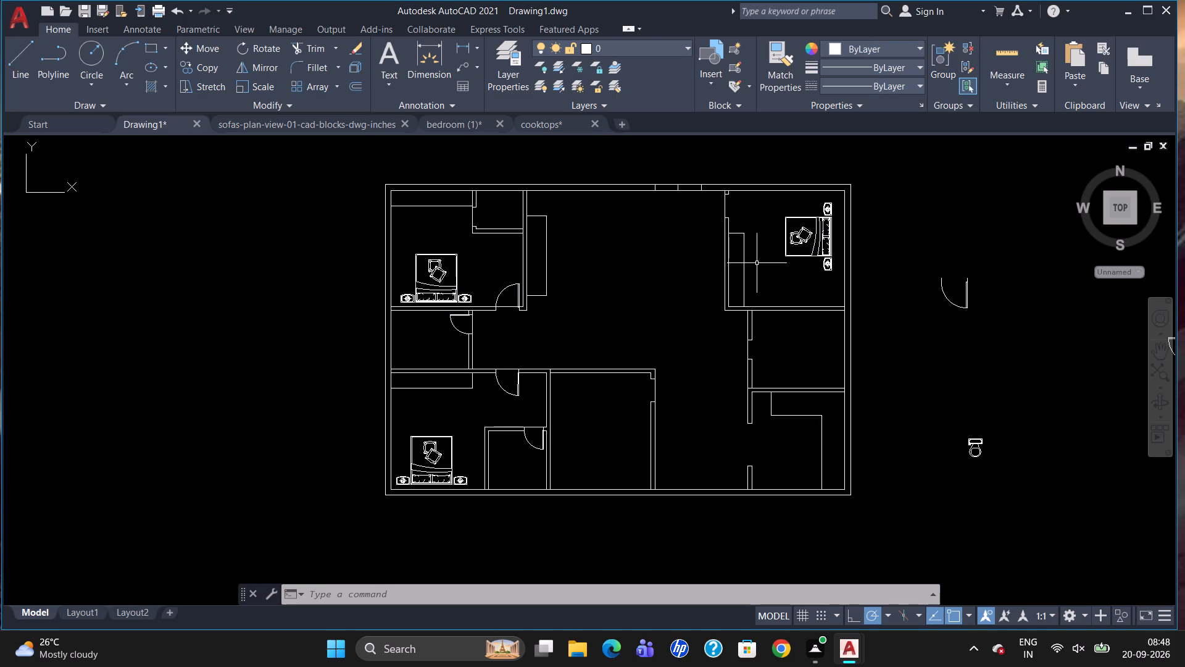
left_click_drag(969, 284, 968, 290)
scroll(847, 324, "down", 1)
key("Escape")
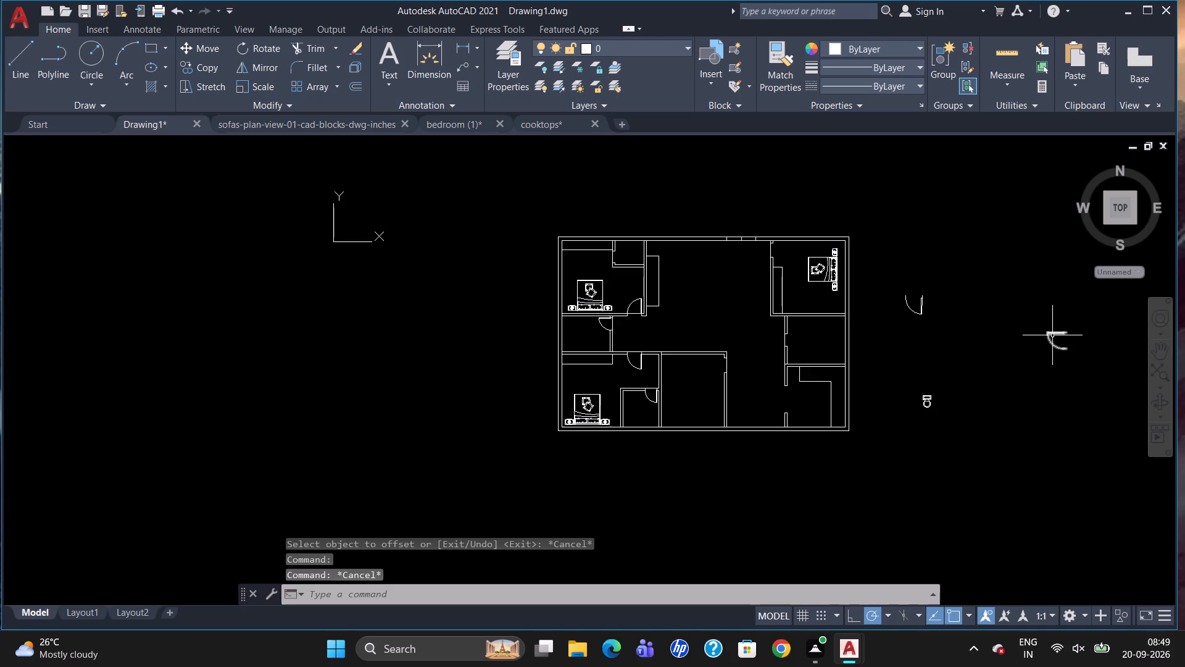
Rotate the spare door block farthest from the plan by 180° about its end point.
left_click_drag(1054, 332, 1053, 346)
type("RO")
key("Return")
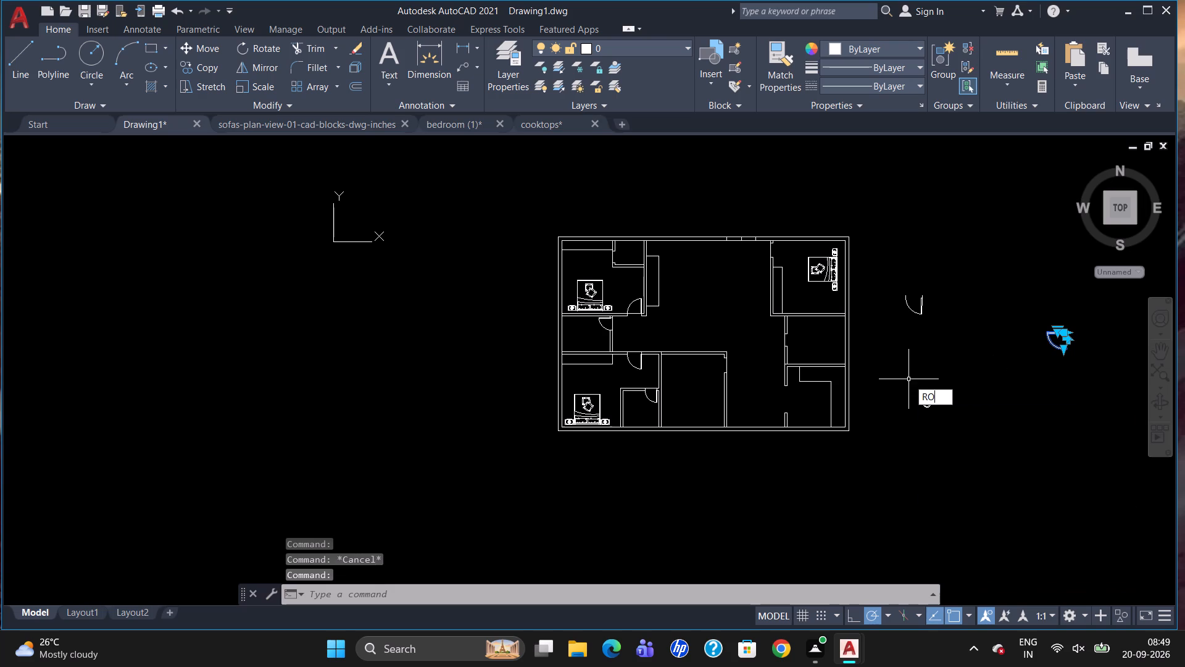
left_click_drag(1071, 331, 1073, 348)
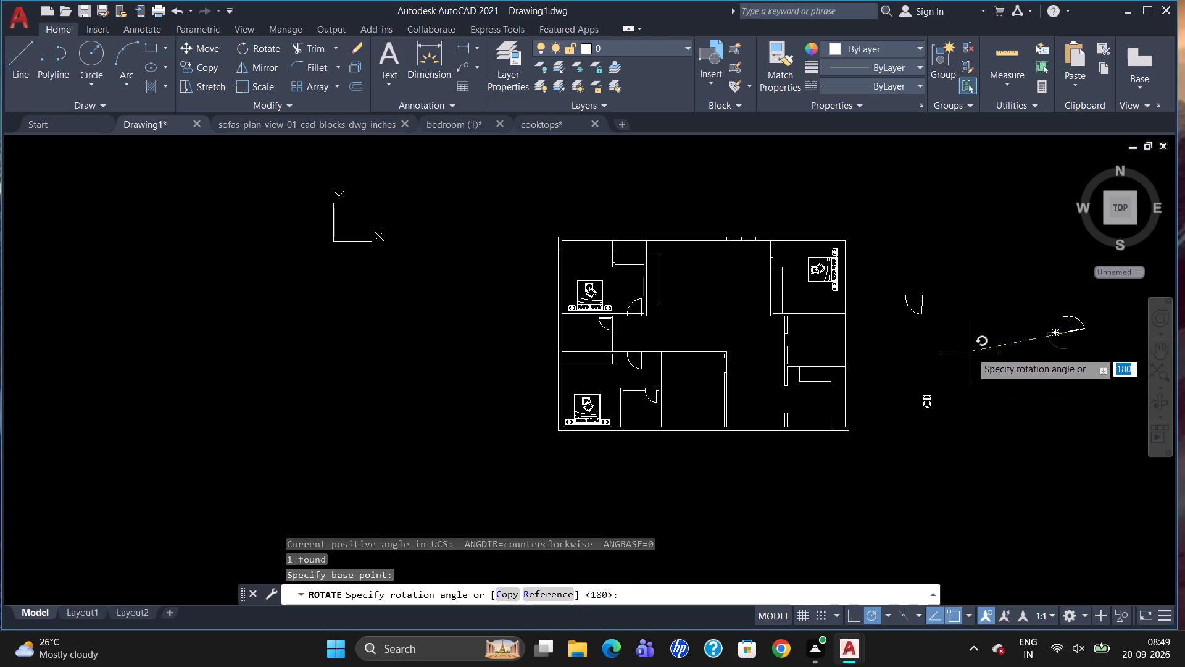
left_click(979, 335)
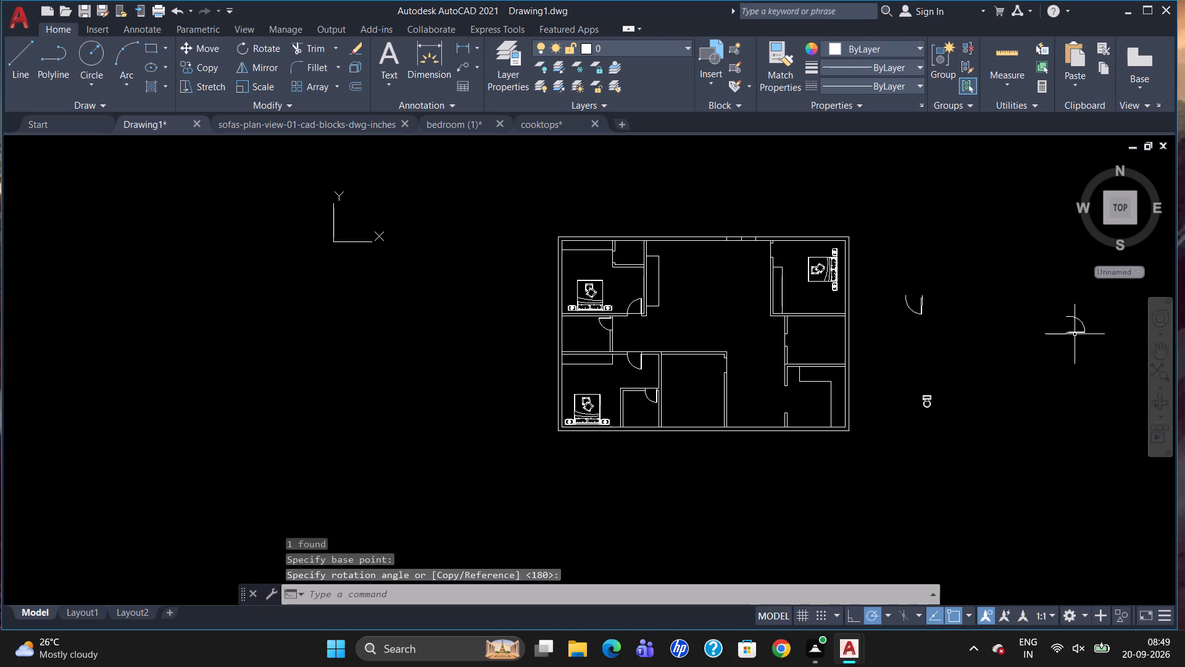
Copy the rotated door block onto the lower jamb of the doorway to the small room inside the upper-left bedroom.
left_click(1075, 332)
type("CO")
key("Return")
left_click(1062, 337)
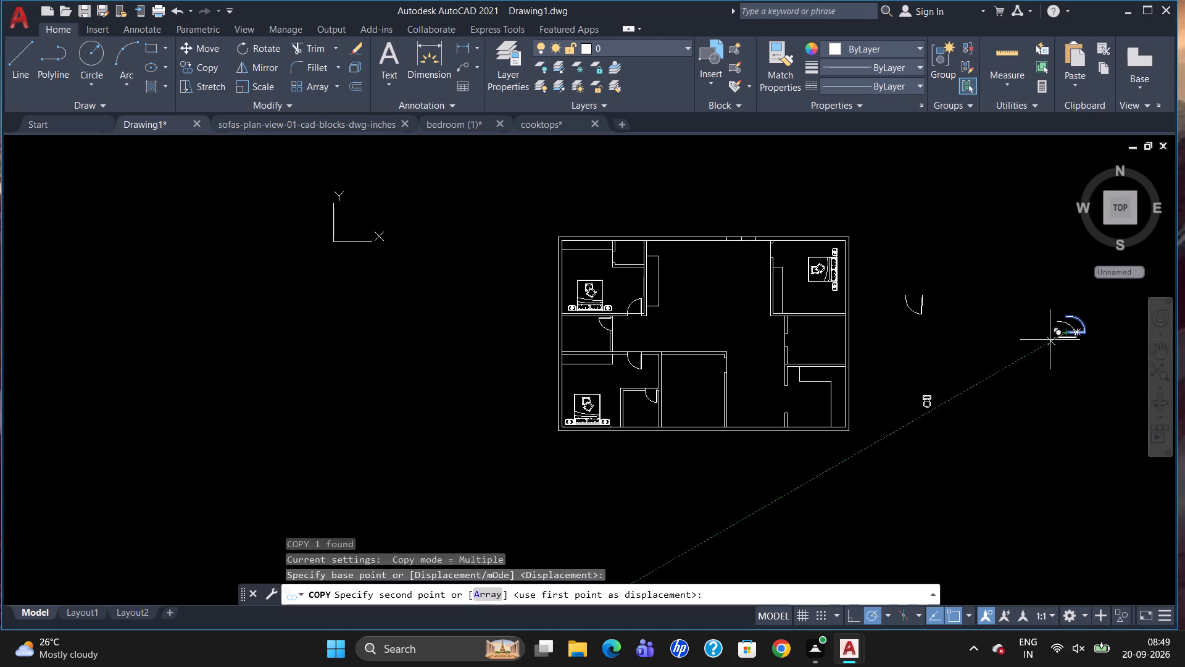
scroll(612, 276, "up", 3)
scroll(624, 207, "up", 2)
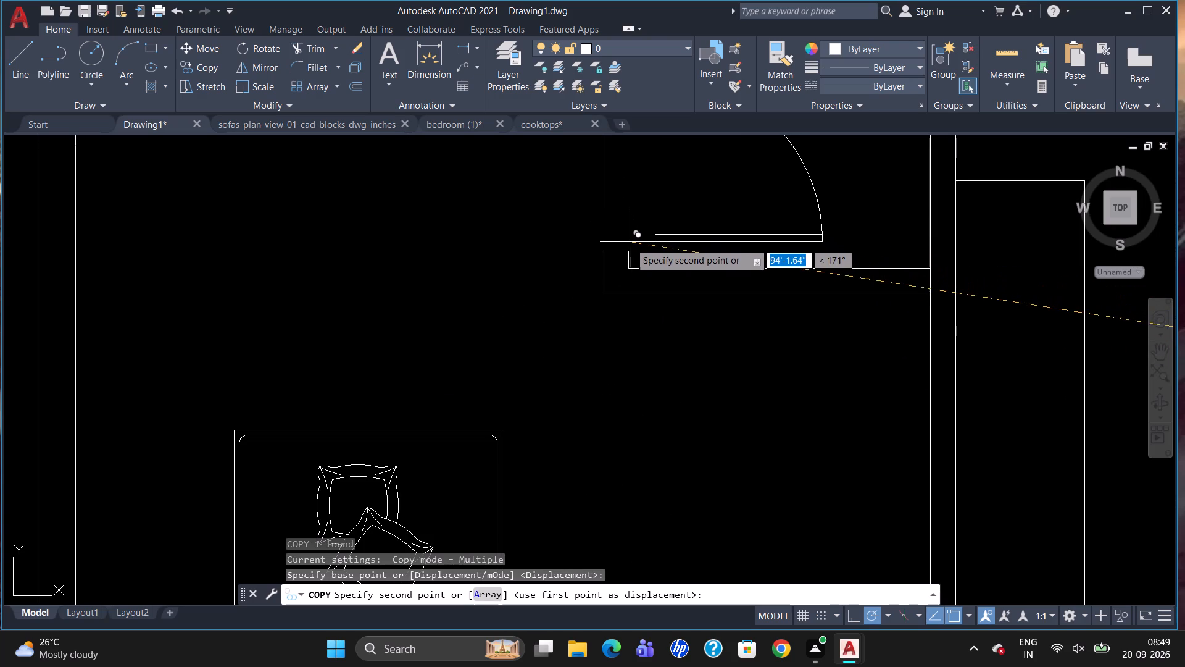
left_click(626, 248)
key("Escape")
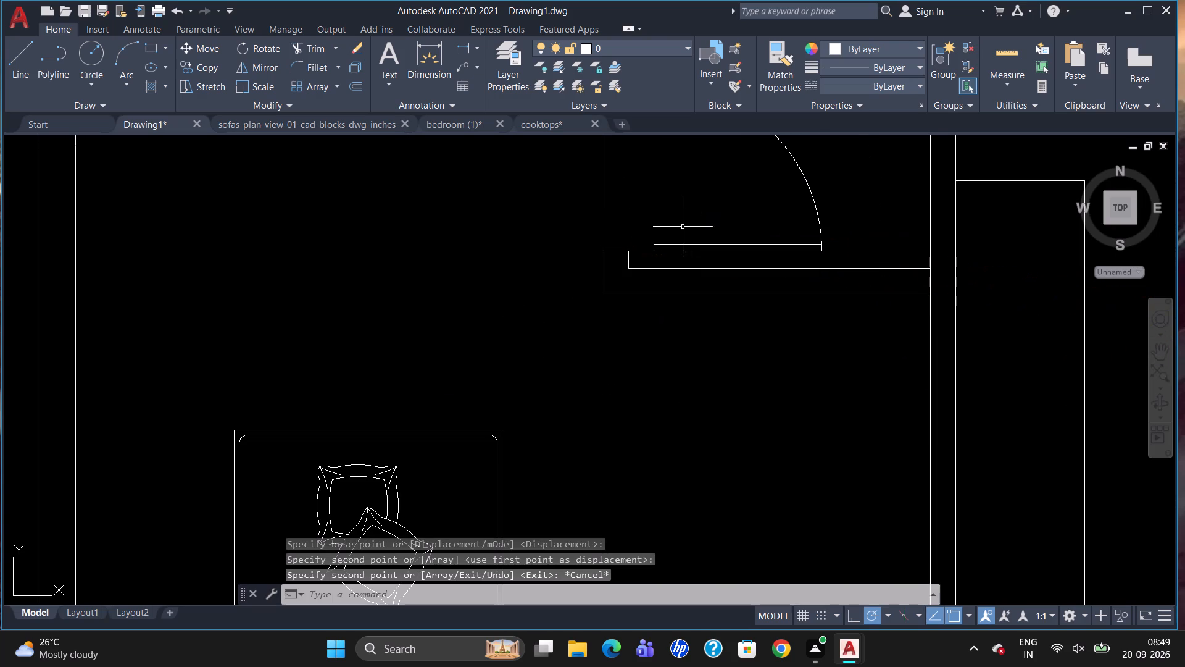
Move the door block in the upper-left bedroom's small room 6" sideways onto the outer corner of the lower jamb.
left_click(675, 242)
scroll(676, 276, "down", 1)
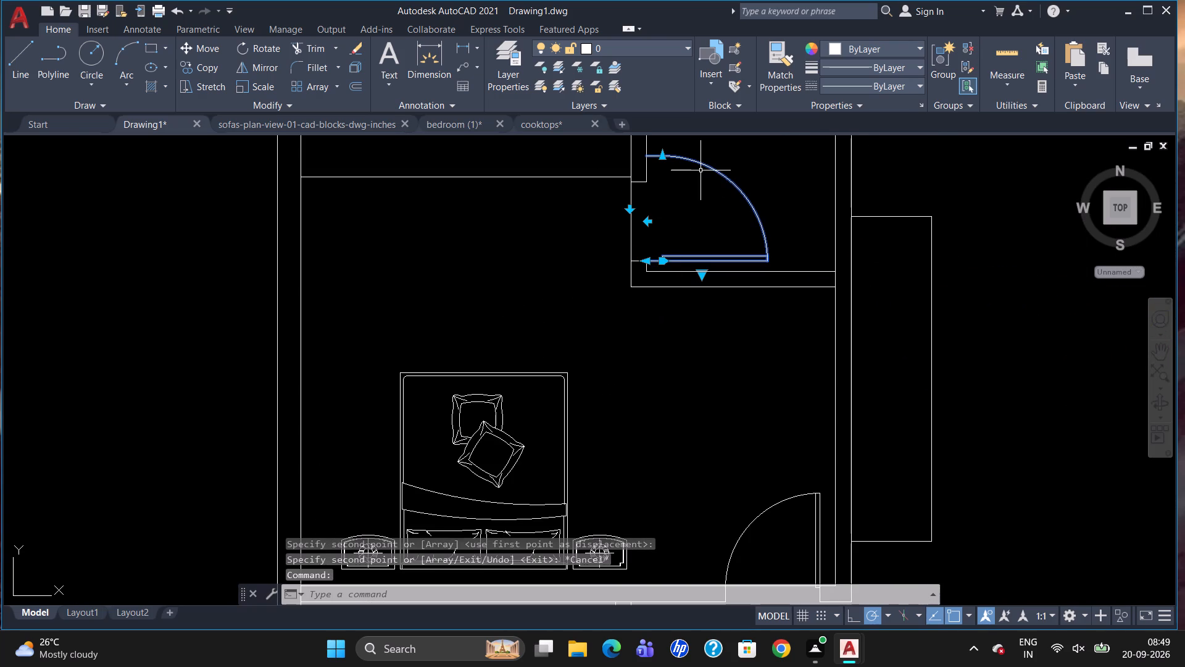
key("m")
key("Return")
scroll(657, 216, "up", 2)
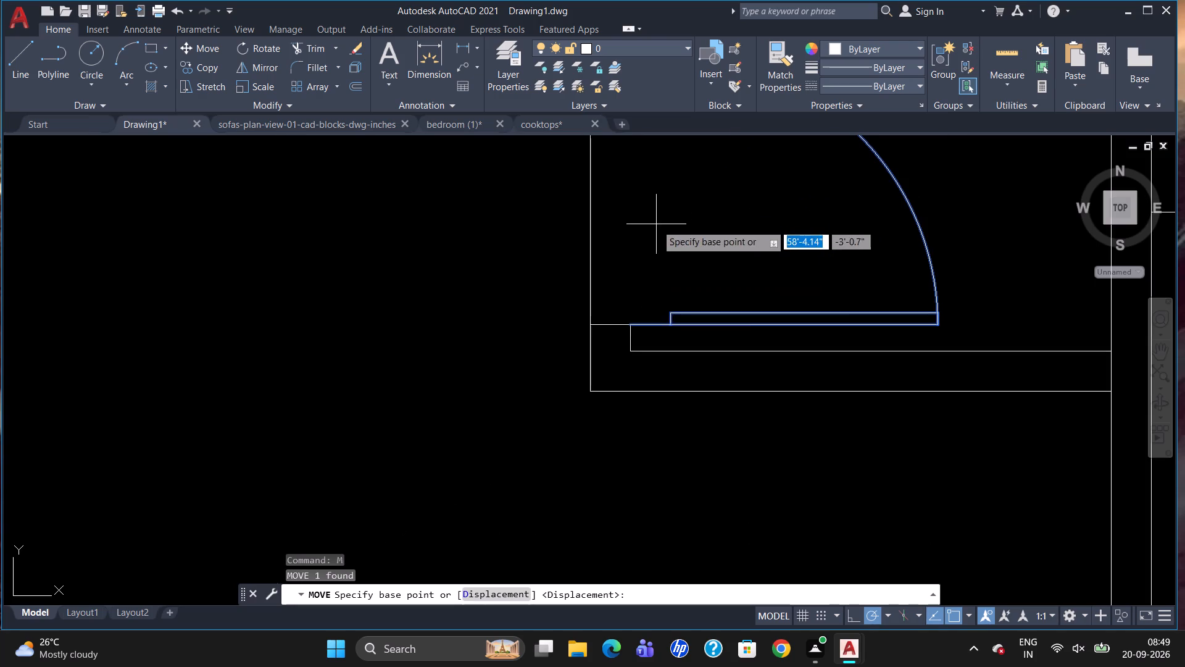
left_click(627, 317)
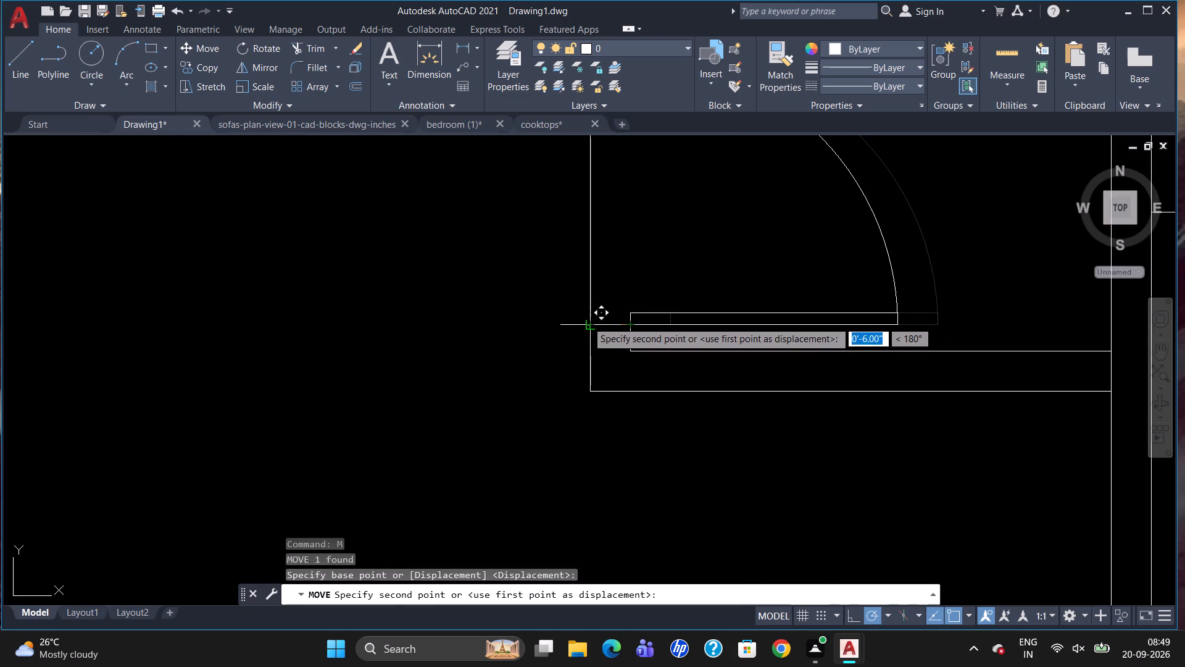
left_click(587, 321)
Scale that door block by about 0.75 from the outer jamb corner so its swing fits the doorway opening.
scroll(630, 333, "down", 1)
left_click(633, 320)
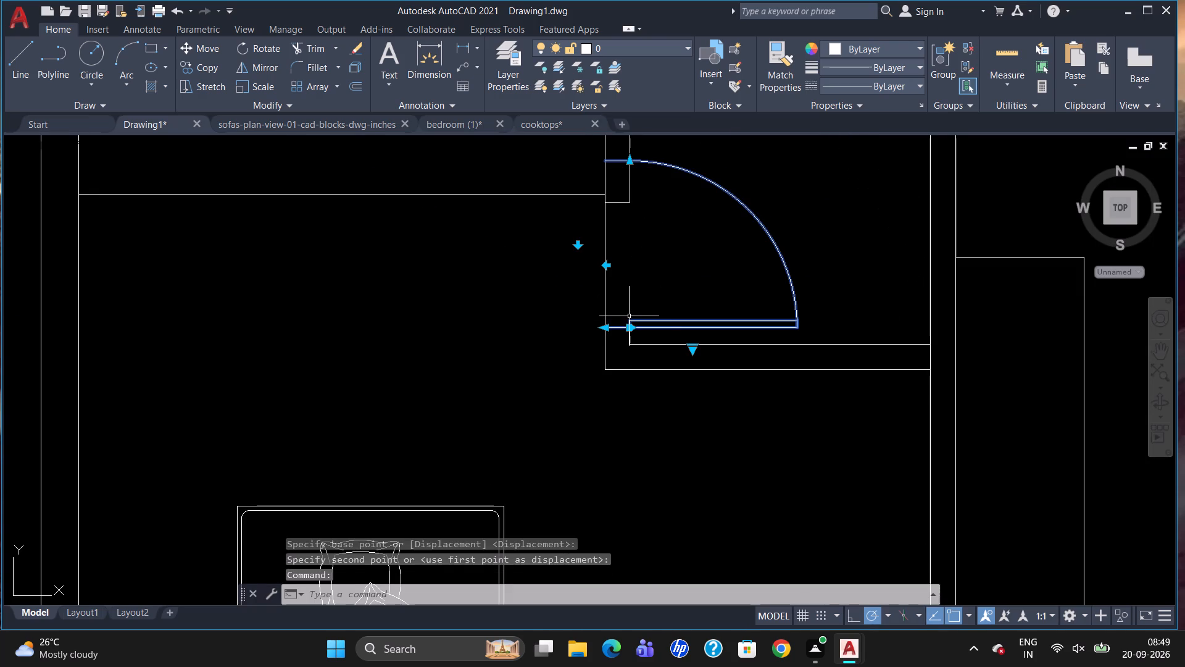
type("SC")
key("Return")
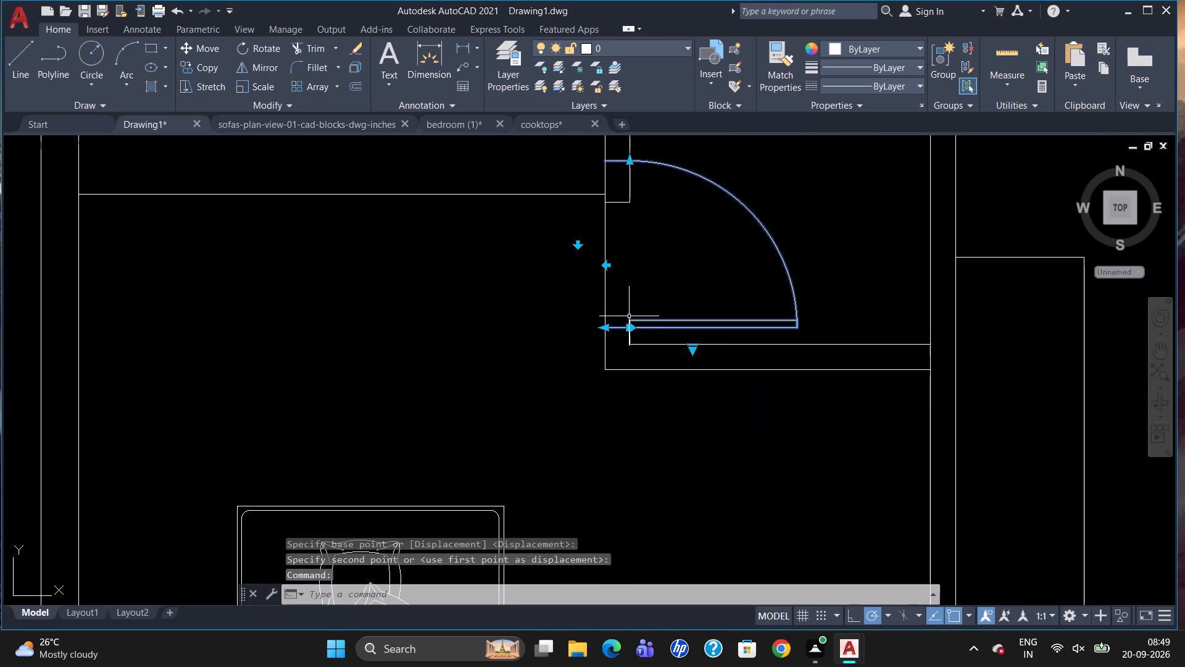
left_click(604, 327)
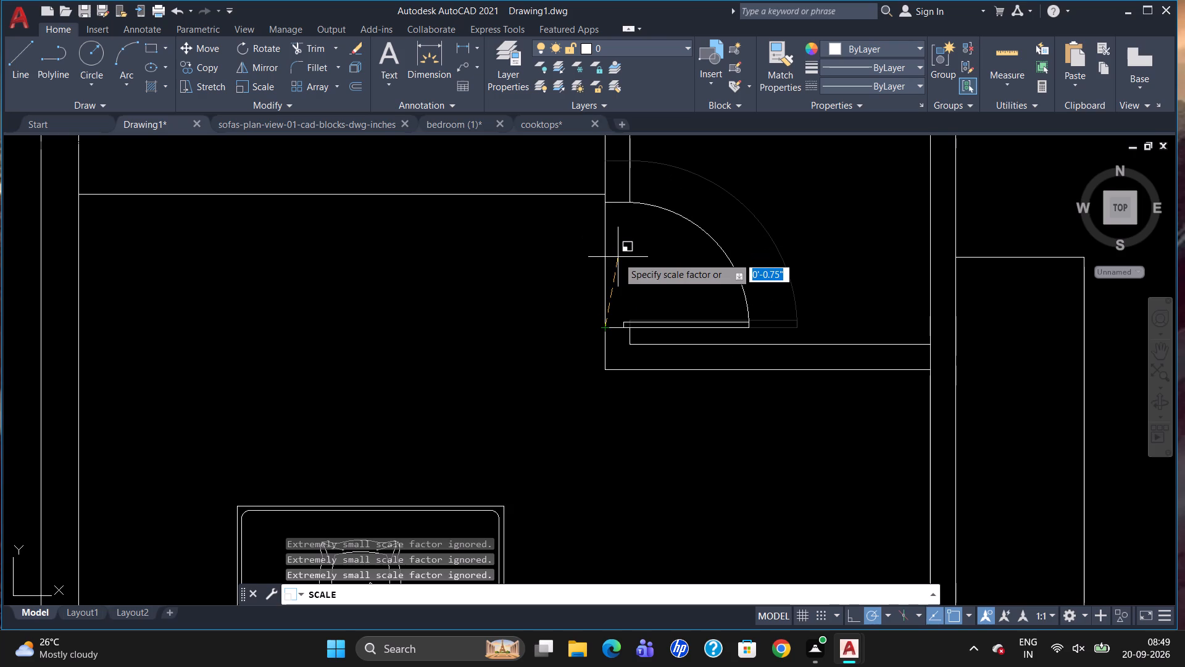
left_click(620, 256)
Rotate the spare door block nearest the plan by 90° about its lower end point.
scroll(620, 253, "down", 3)
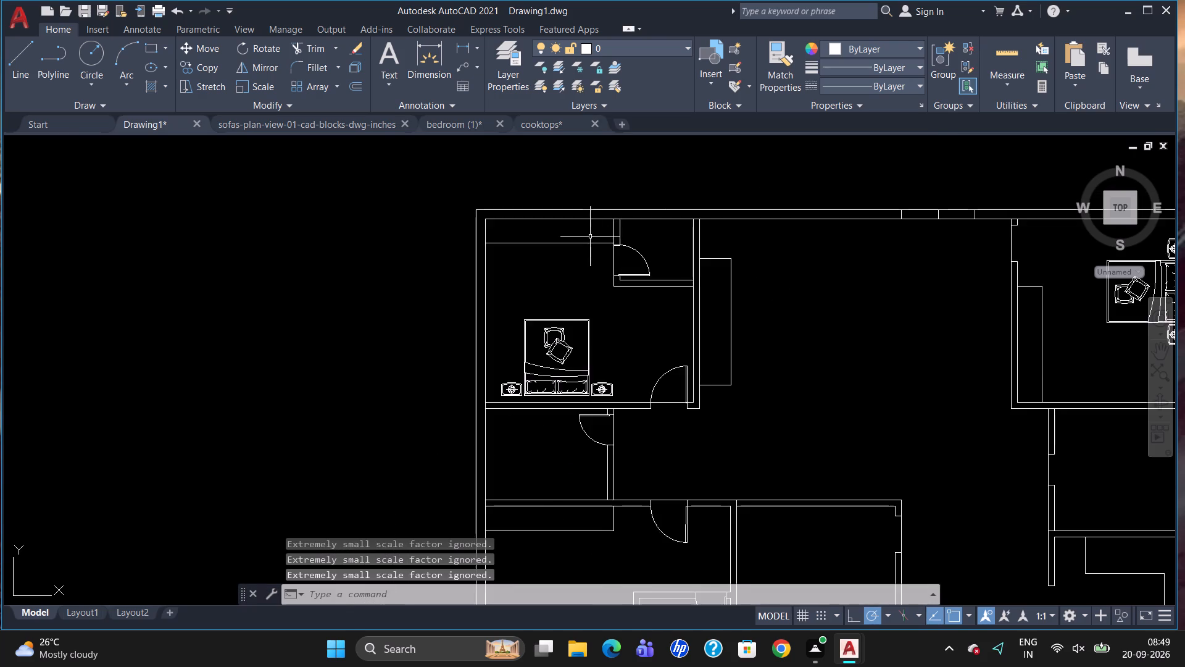
scroll(588, 237, "down", 2)
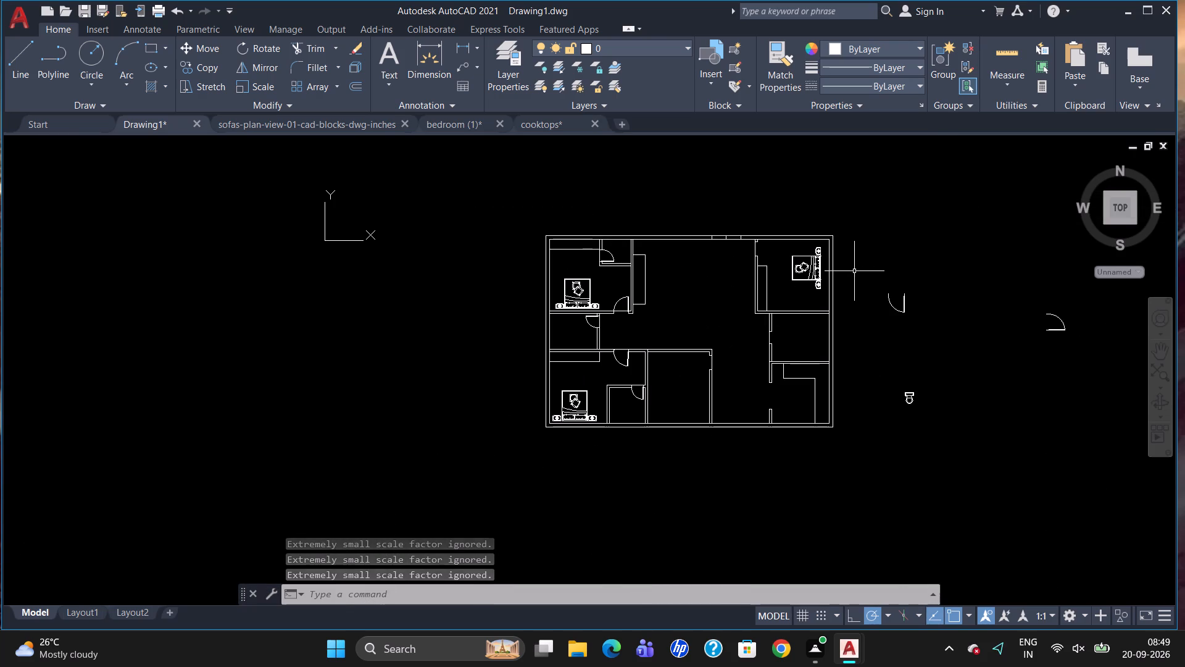
scroll(852, 270, "up", 1)
scroll(590, 286, "down", 1)
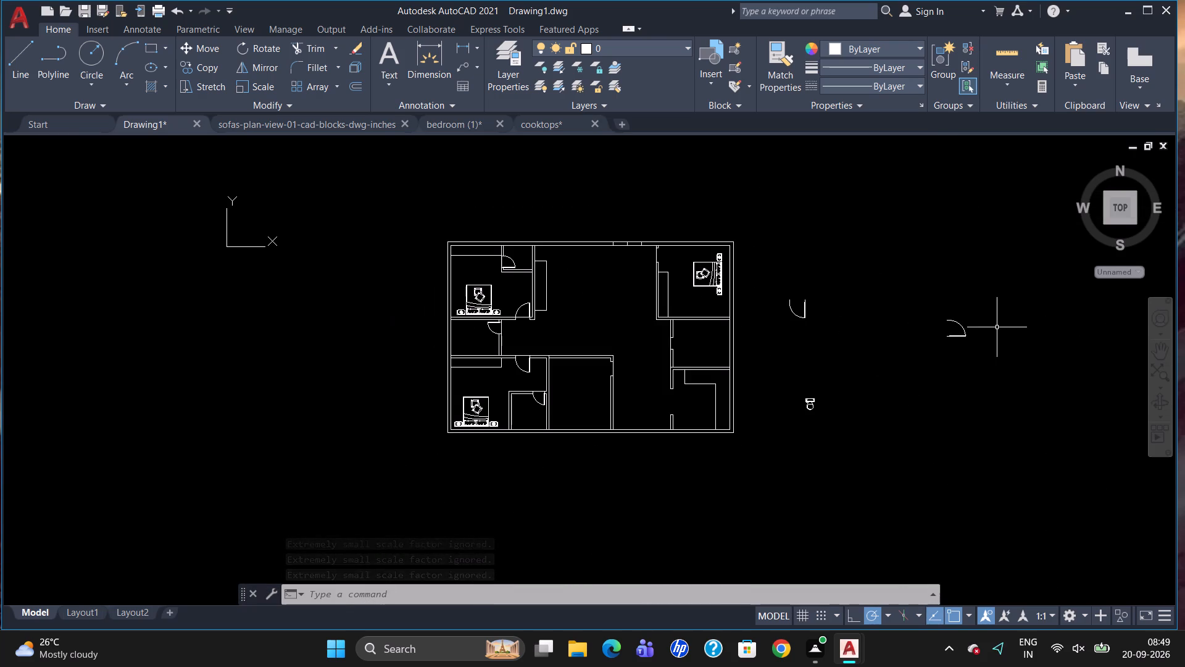
left_click(961, 335)
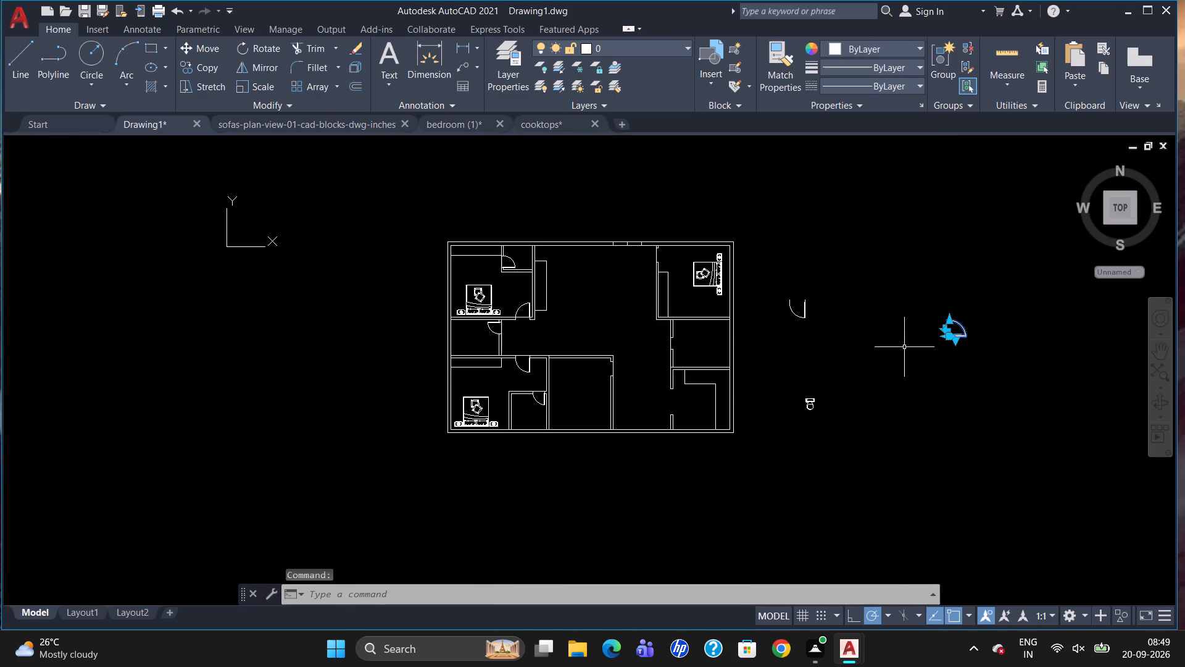
key("Escape")
left_click(804, 307)
key("r")
key("o")
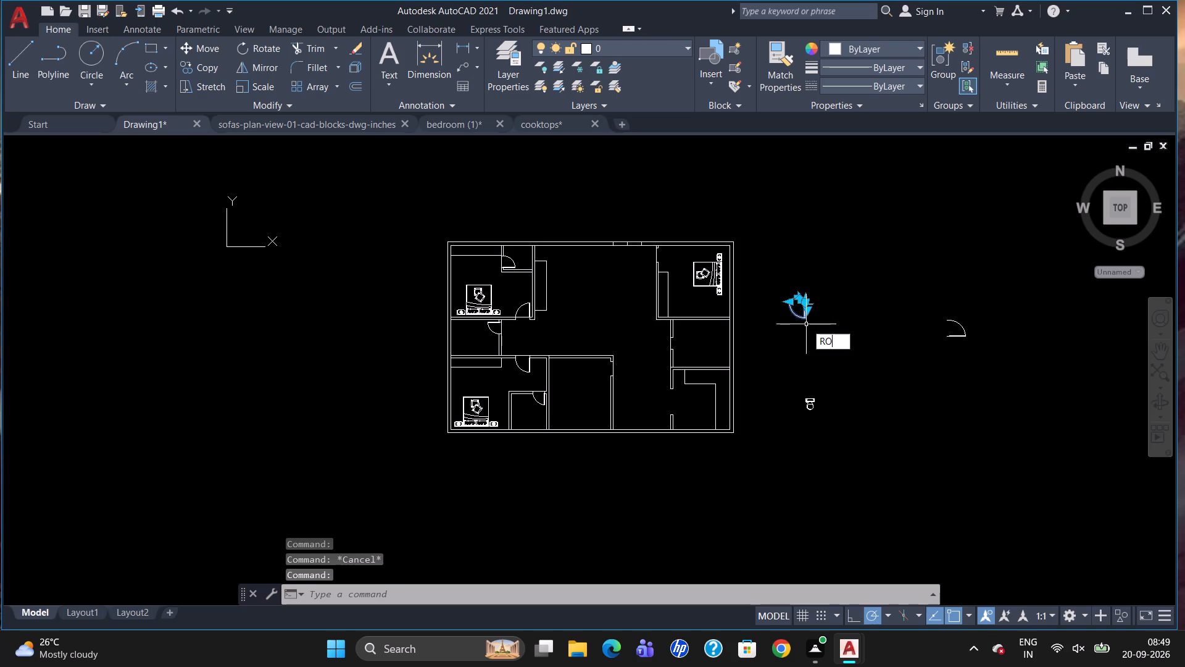
key("Return")
left_click(808, 319)
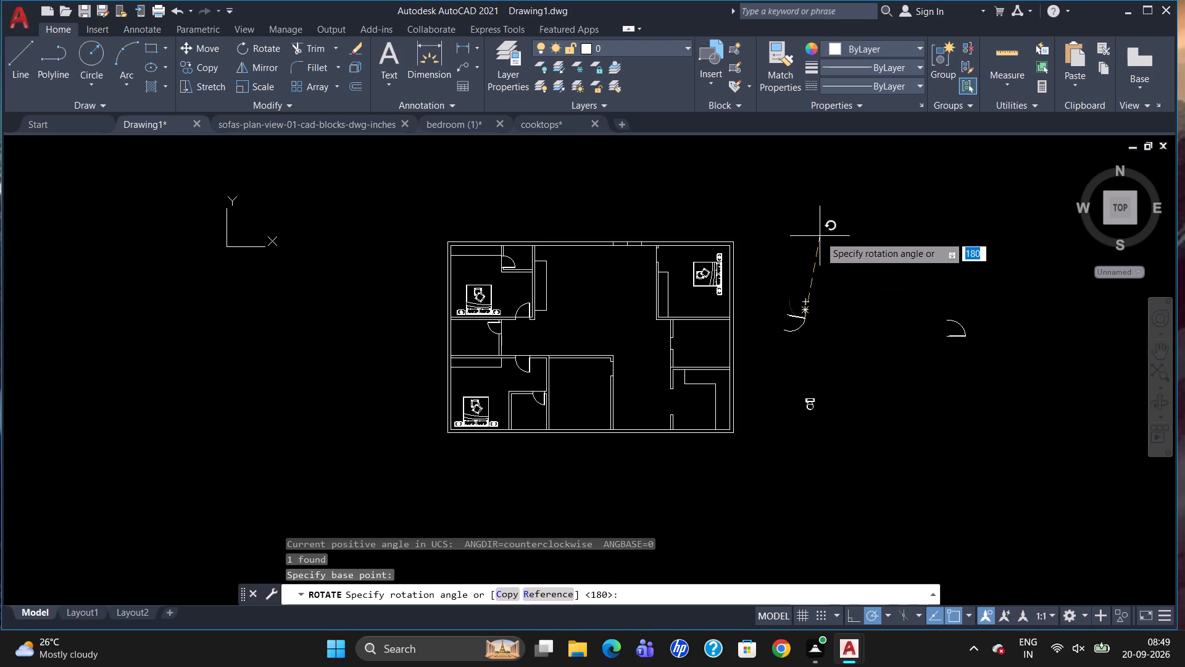
left_click_drag(808, 212, 813, 238)
Copy the rotated spare door block onto the upper jamb of the upper-right bedroom's doorway.
left_click(804, 317)
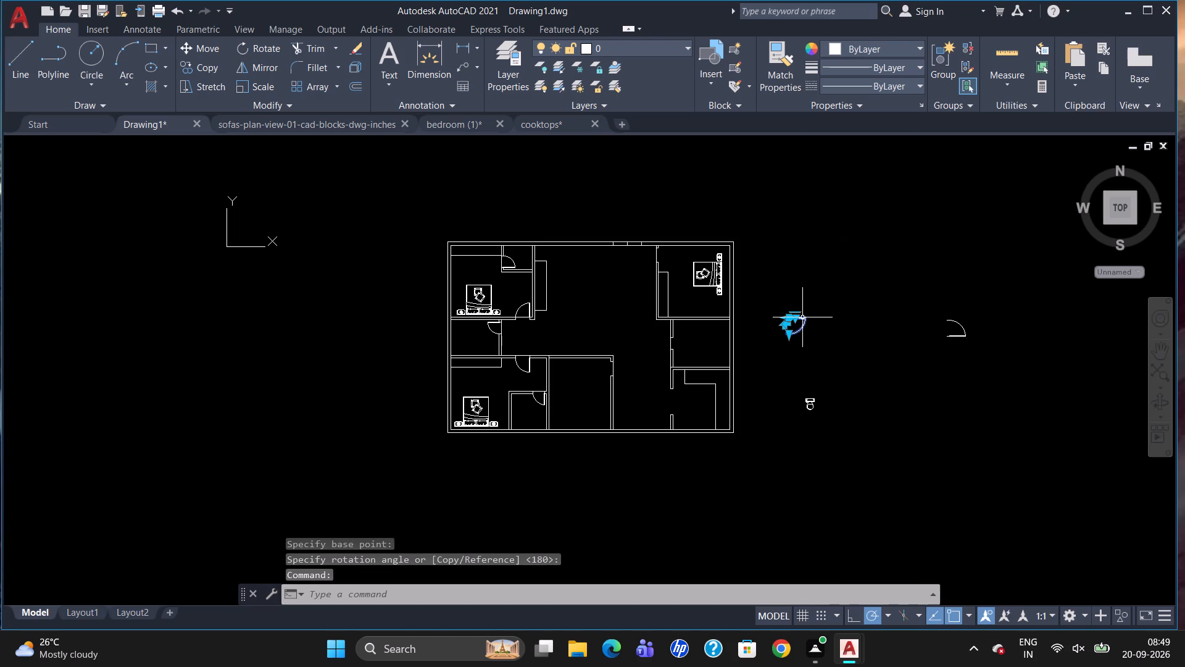
type("CO")
key("Return")
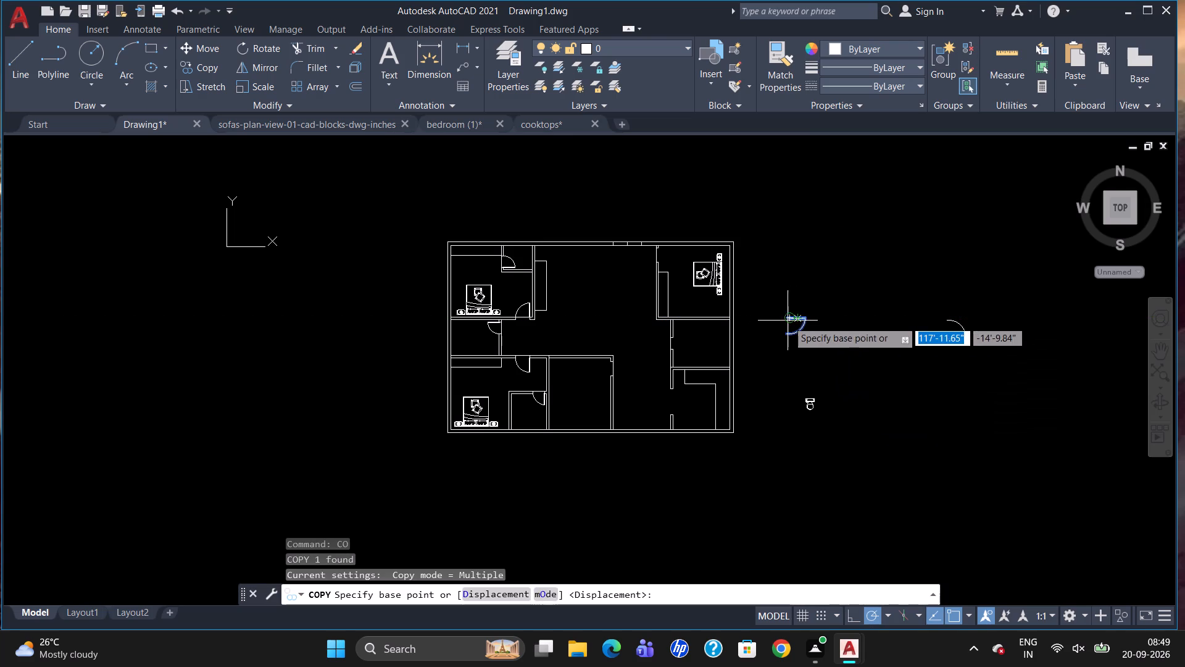
left_click(789, 316)
scroll(683, 260, "up", 2)
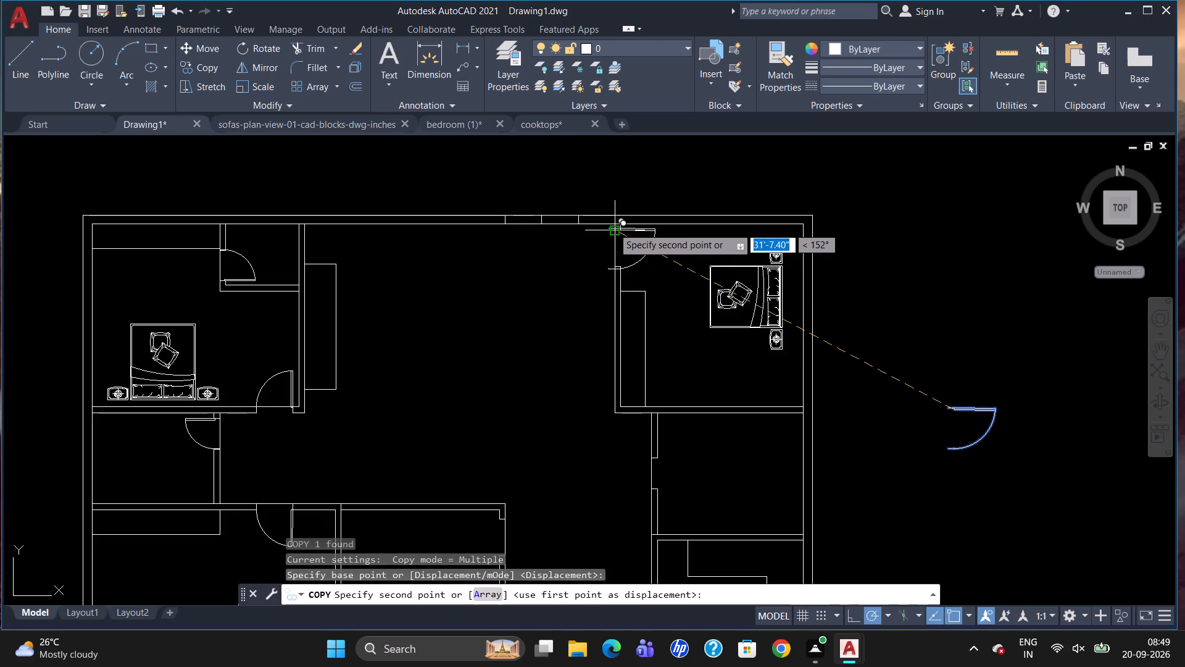
scroll(619, 227, "up", 3)
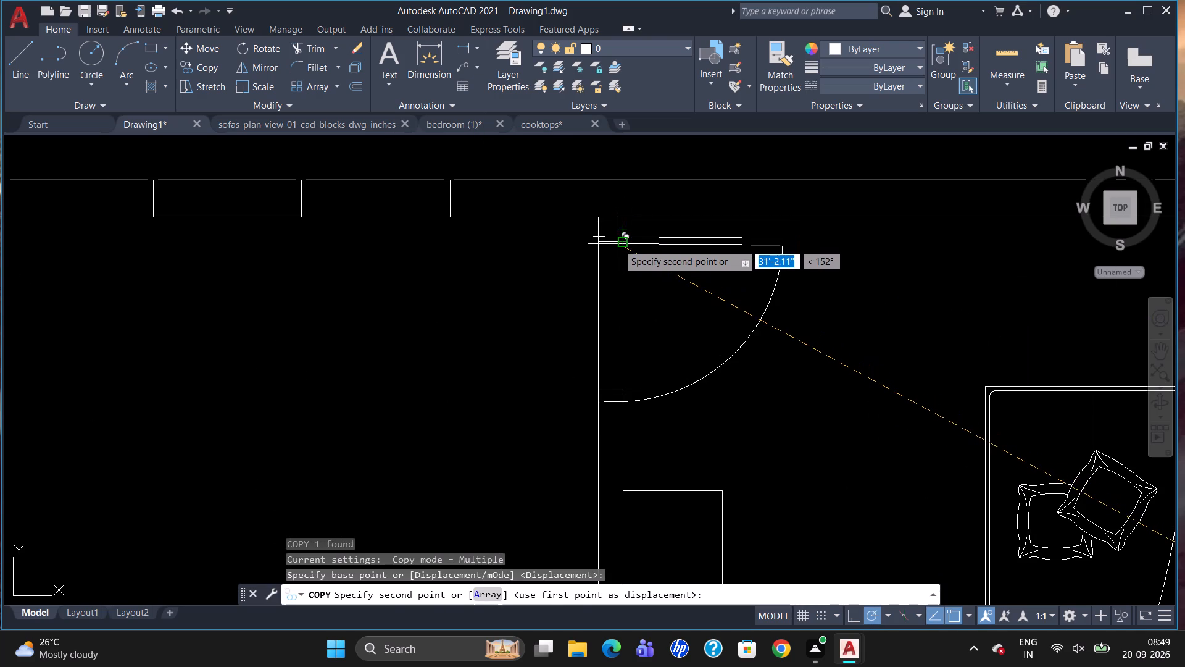
scroll(622, 245, "up", 3)
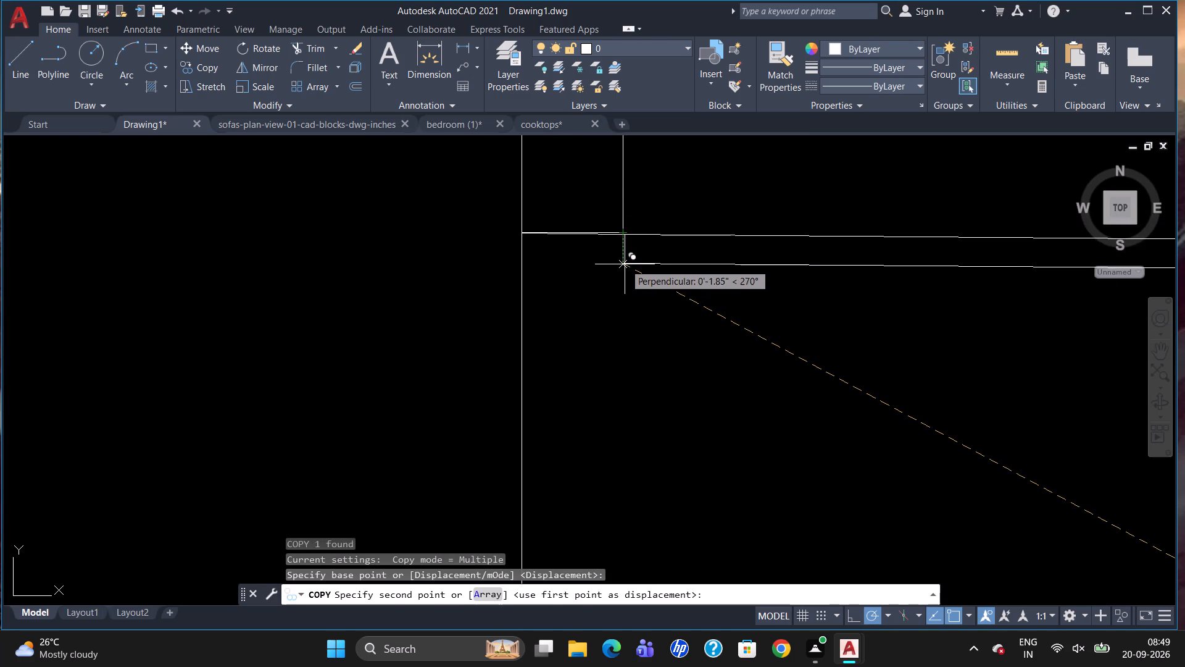
left_click(625, 262)
scroll(600, 263, "down", 3)
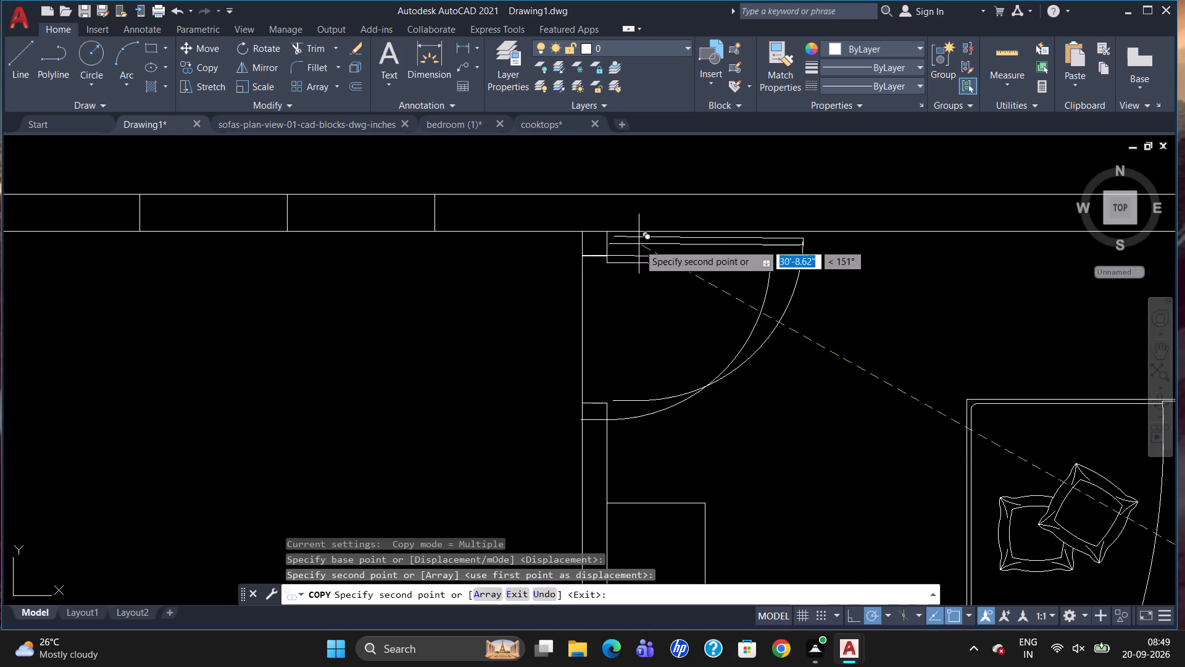
key("Escape")
Scale the upper-right bedroom's door block by about 0.9 from the outer jamb corner to fit the doorway opening.
left_click(645, 253)
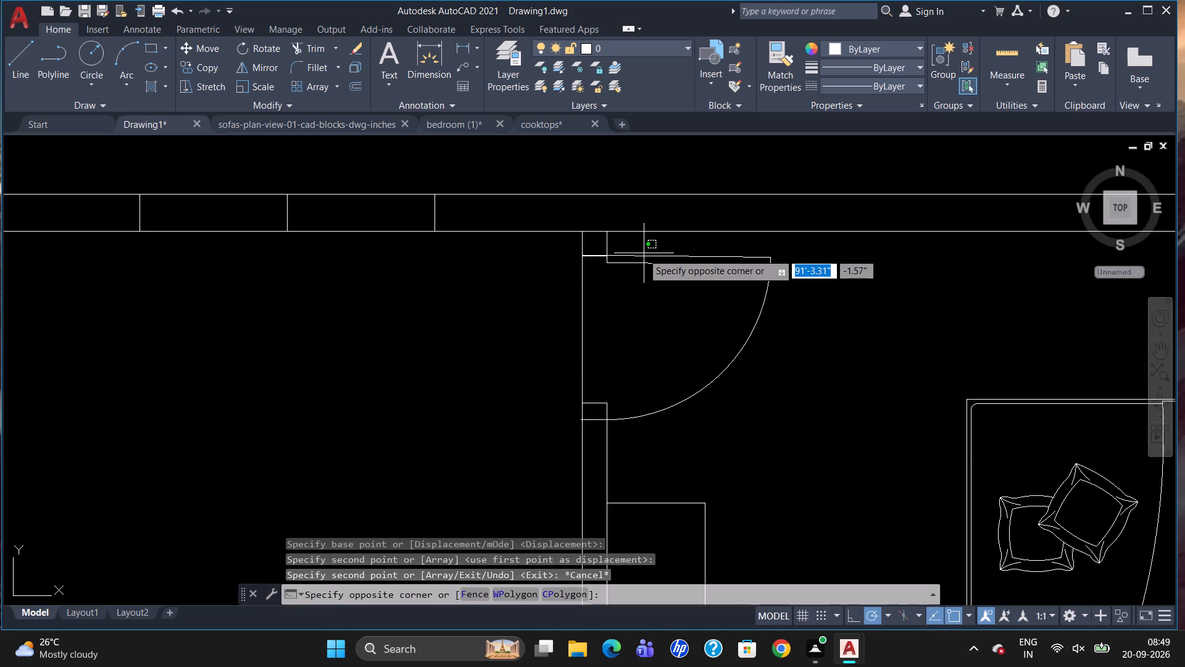
left_click(644, 253)
left_click(647, 255)
type("SC")
key("Return")
left_click_drag(584, 253, 589, 257)
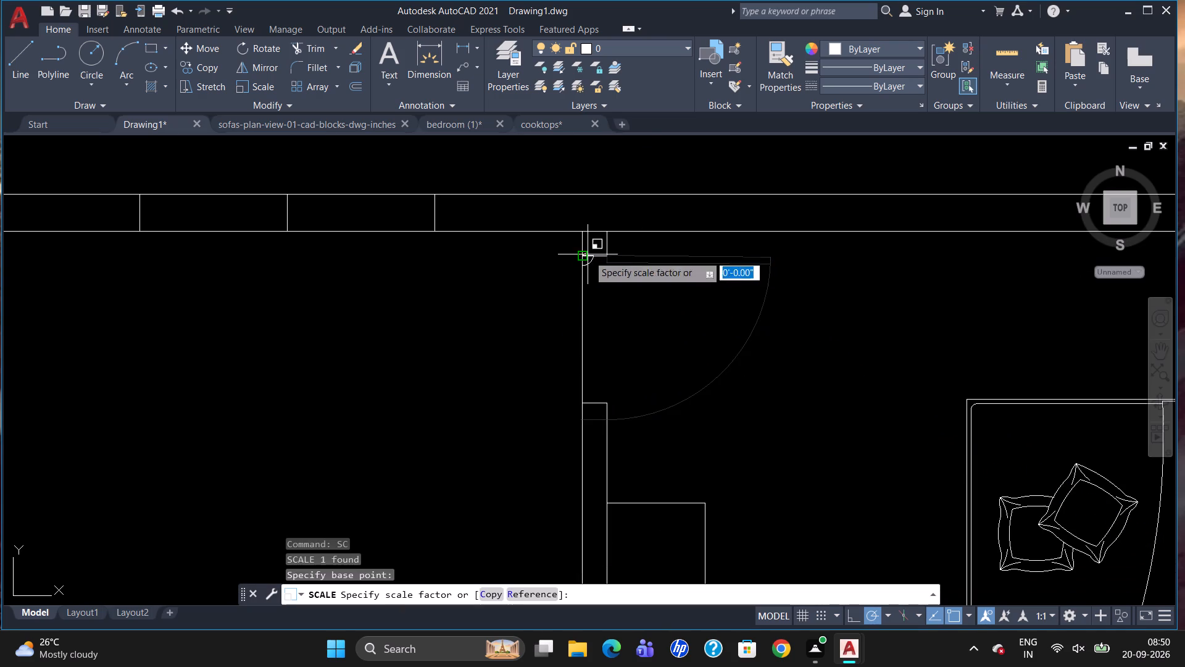
left_click_drag(589, 257, 596, 262)
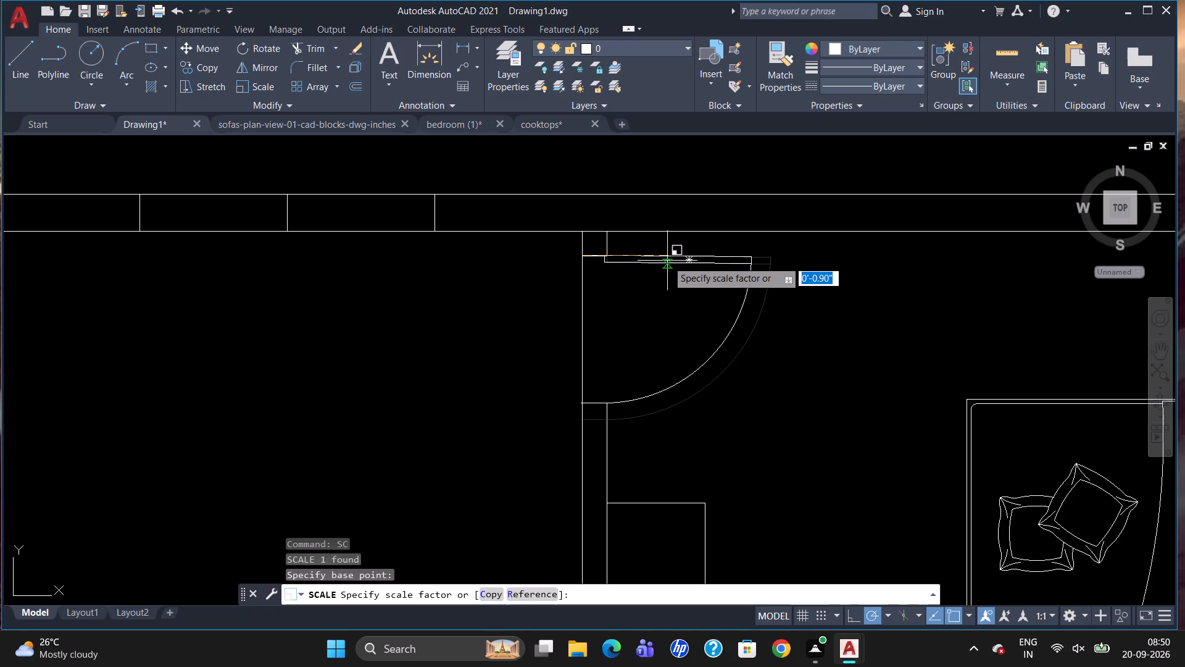
left_click(667, 261)
Copy the same spare door block onto the upper jamb of the doorway to the room below the upper-right bedroom.
scroll(660, 259, "down", 4)
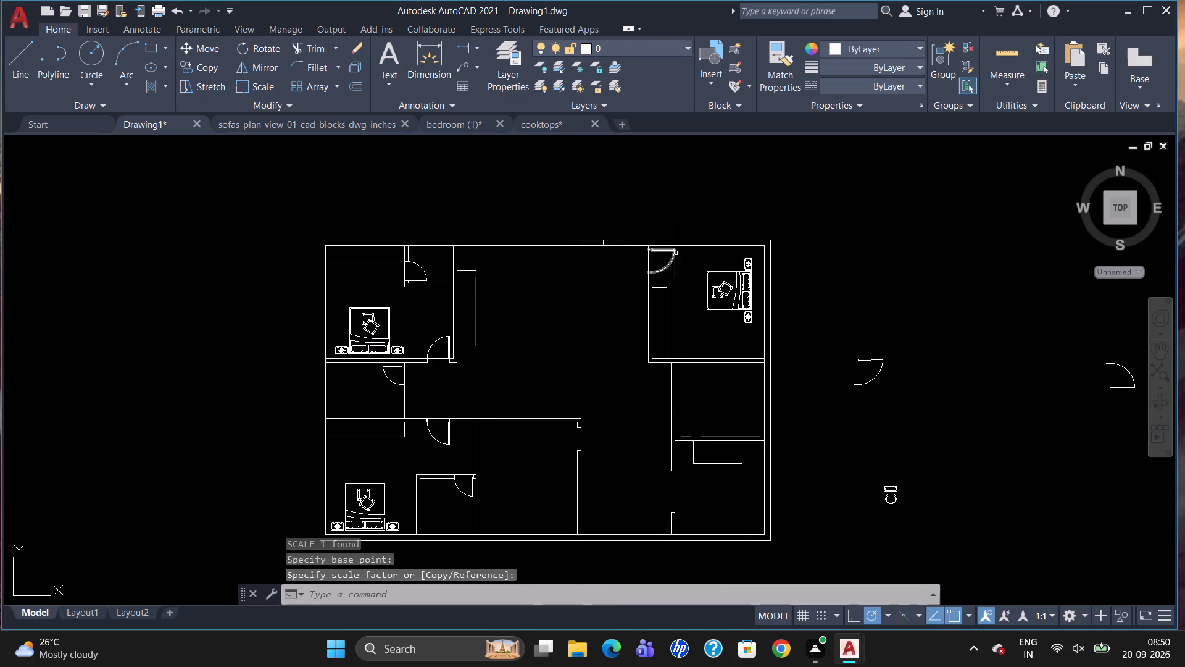
scroll(681, 244, "down", 1)
scroll(724, 362, "up", 1)
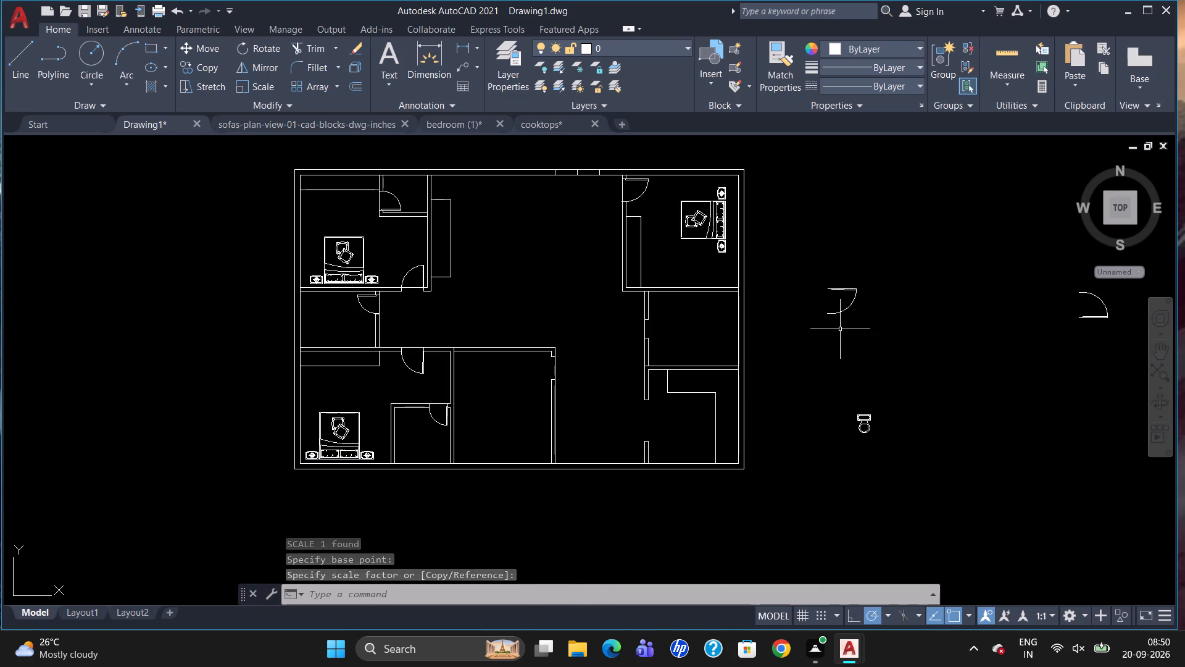
left_click(838, 288)
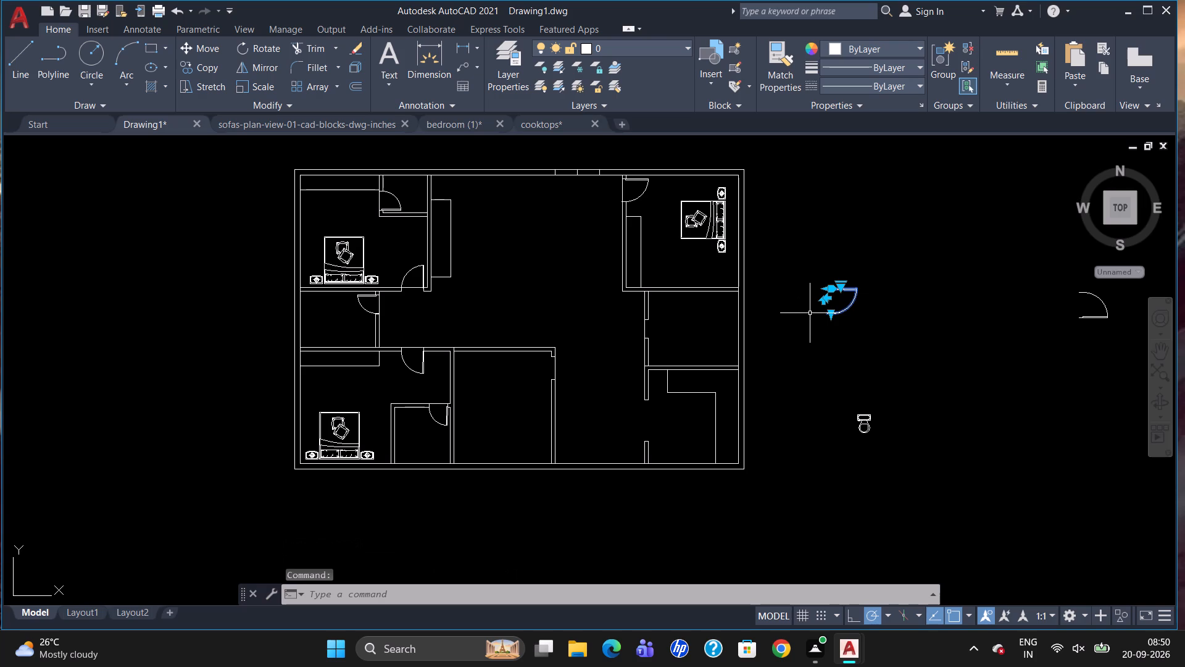
key("c")
key("o")
key("Return")
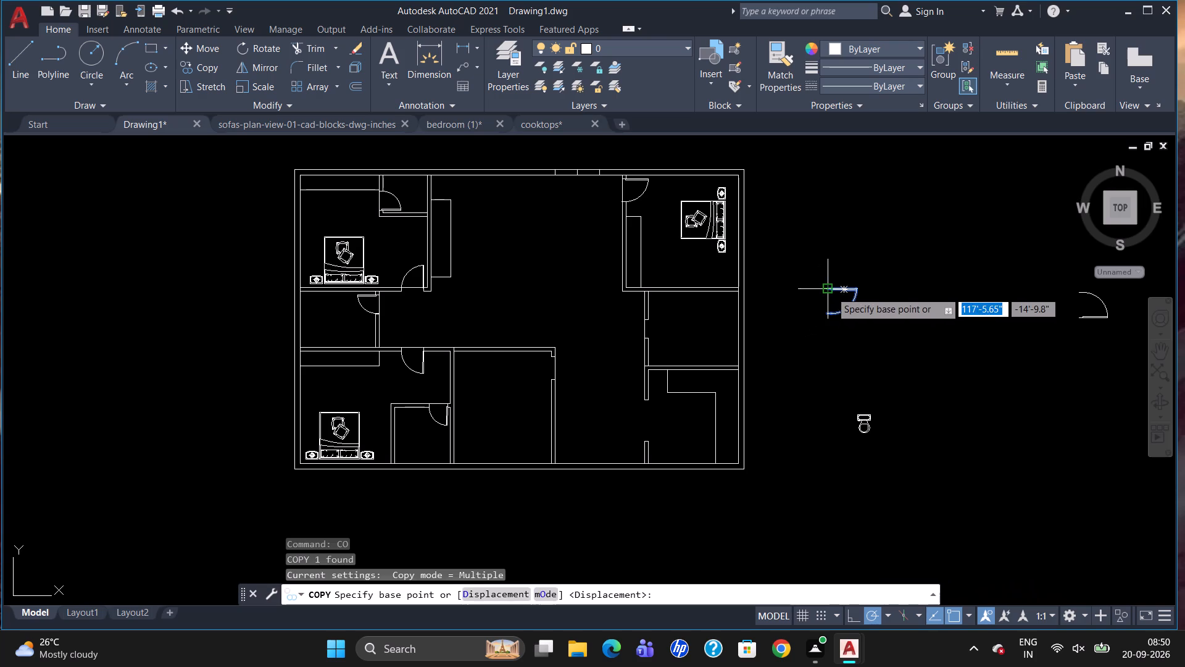
left_click_drag(831, 290, 806, 314)
scroll(674, 332, "up", 2)
scroll(597, 308, "up", 2)
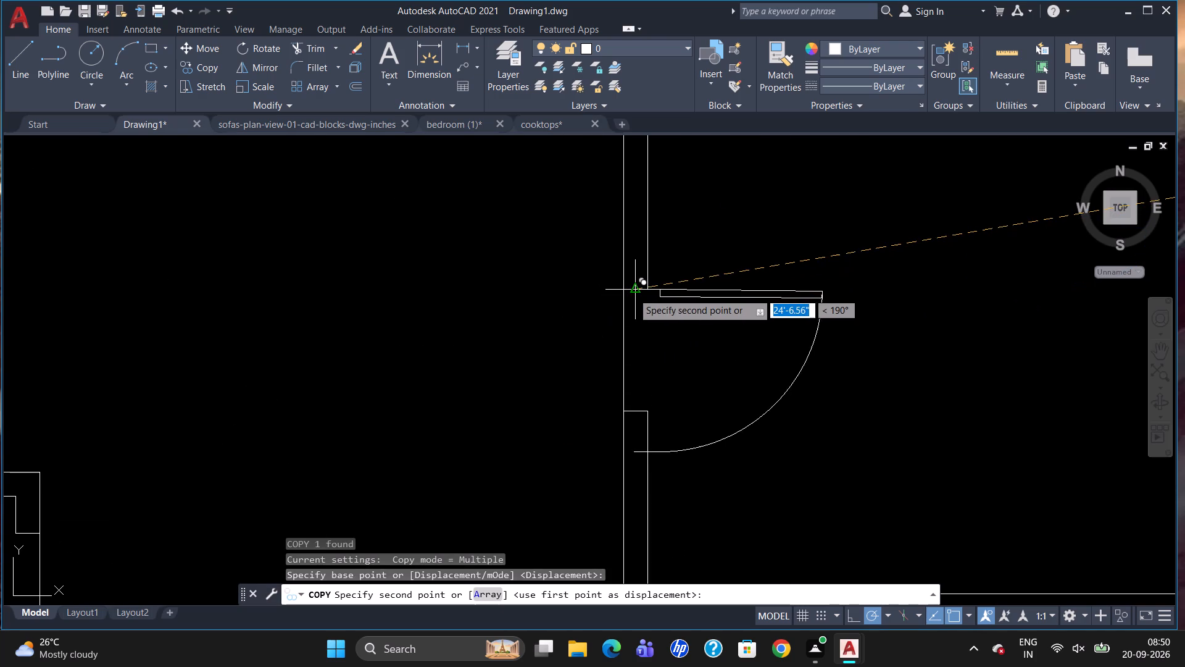
left_click(626, 290)
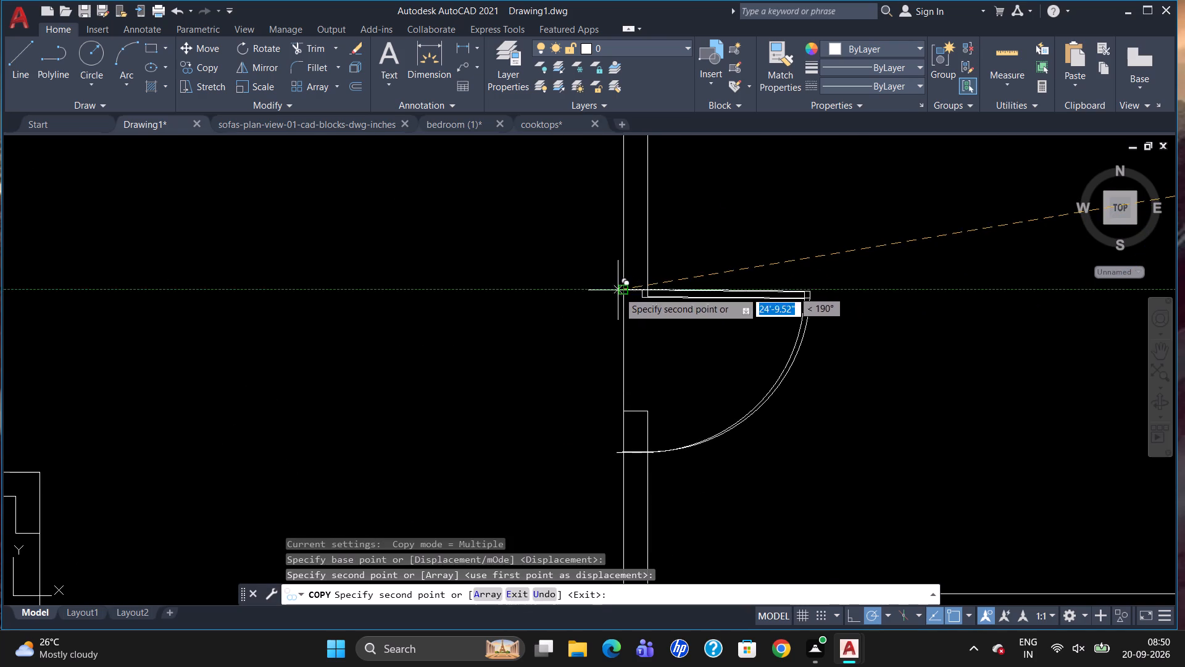
key("Escape")
Scale down the door block of the room below the upper-right bedroom from its outer jamb corner to fit the opening.
left_click(687, 292)
type("SC")
key("Return")
left_click_drag(628, 288, 635, 292)
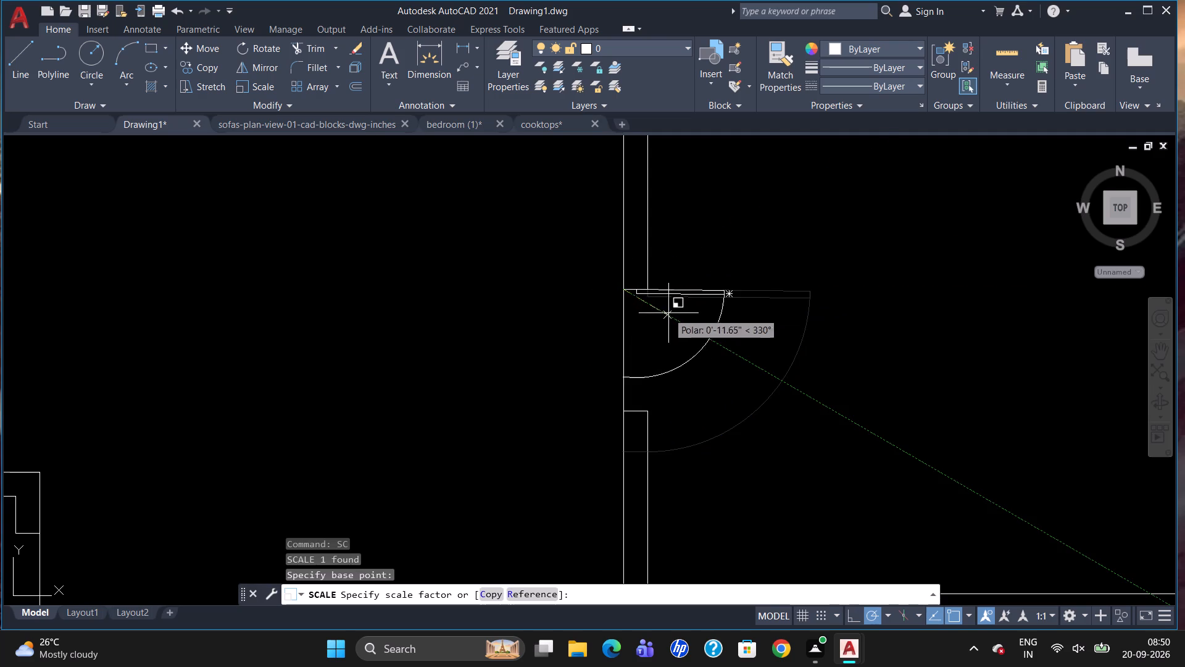
left_click(686, 322)
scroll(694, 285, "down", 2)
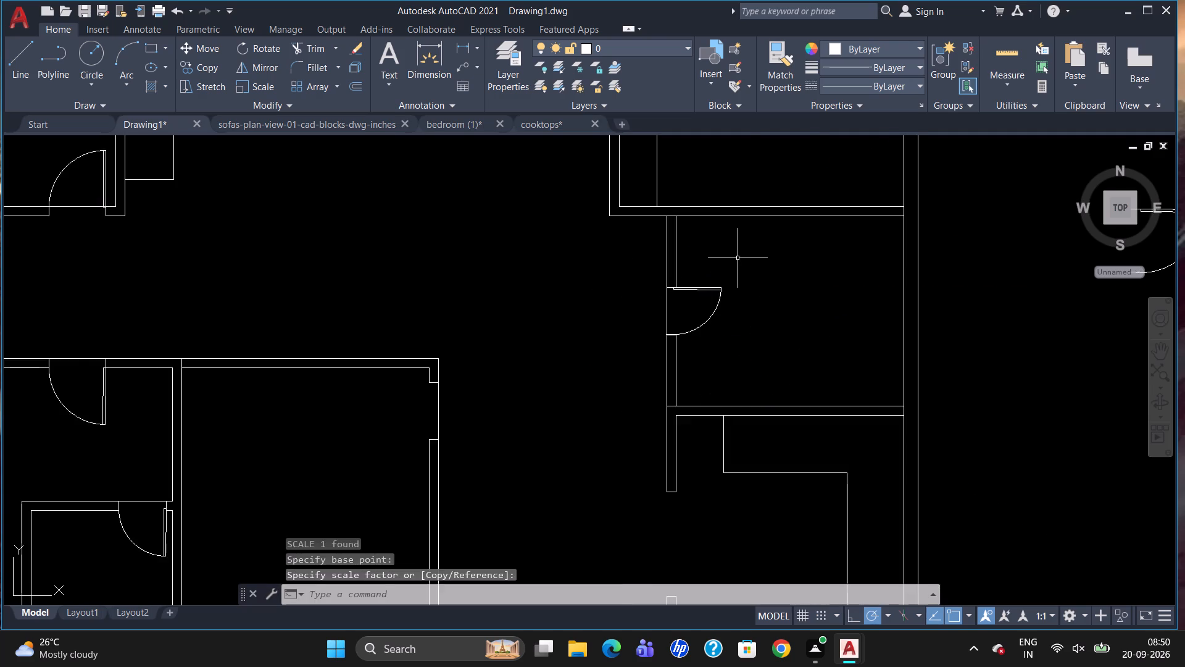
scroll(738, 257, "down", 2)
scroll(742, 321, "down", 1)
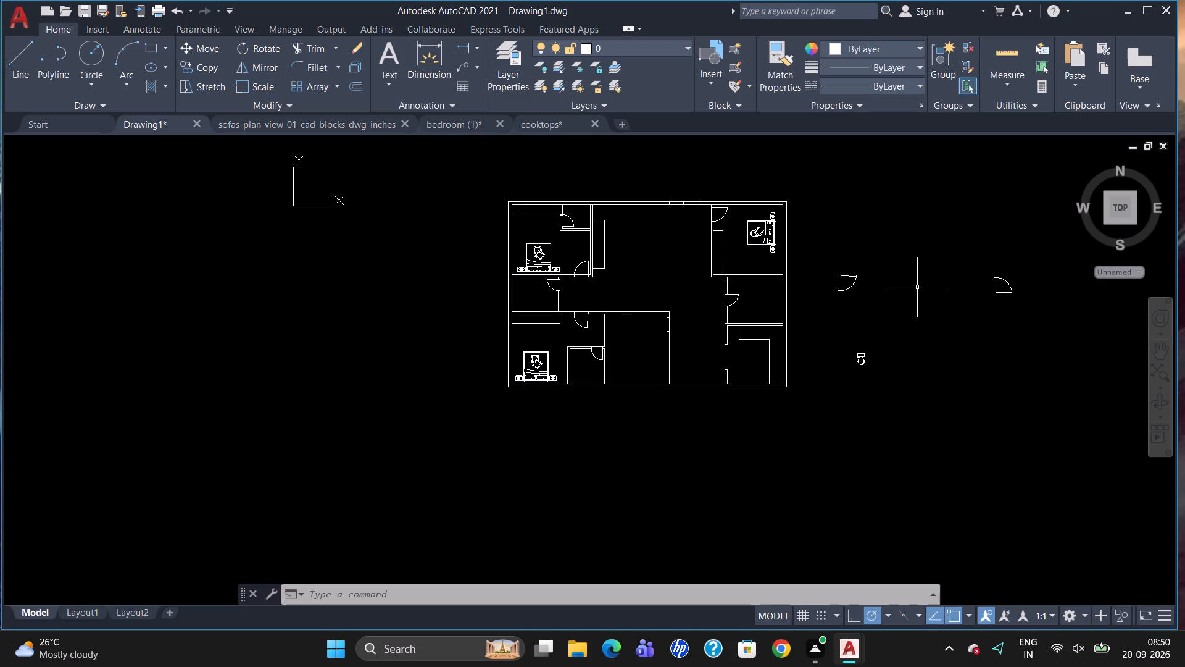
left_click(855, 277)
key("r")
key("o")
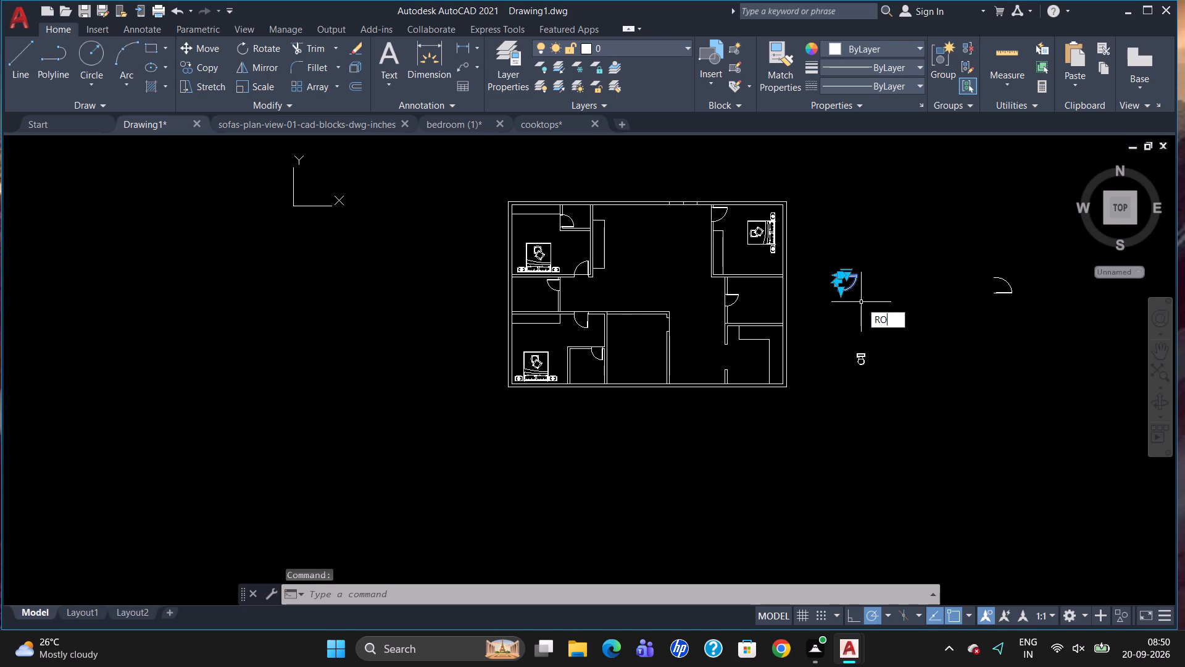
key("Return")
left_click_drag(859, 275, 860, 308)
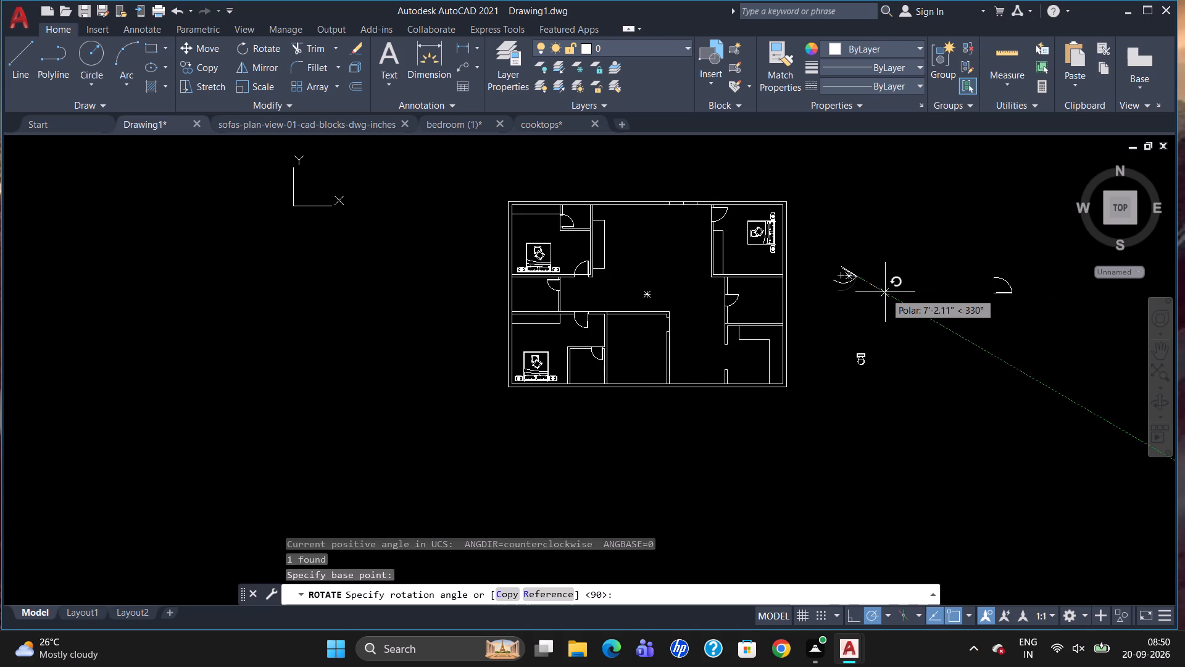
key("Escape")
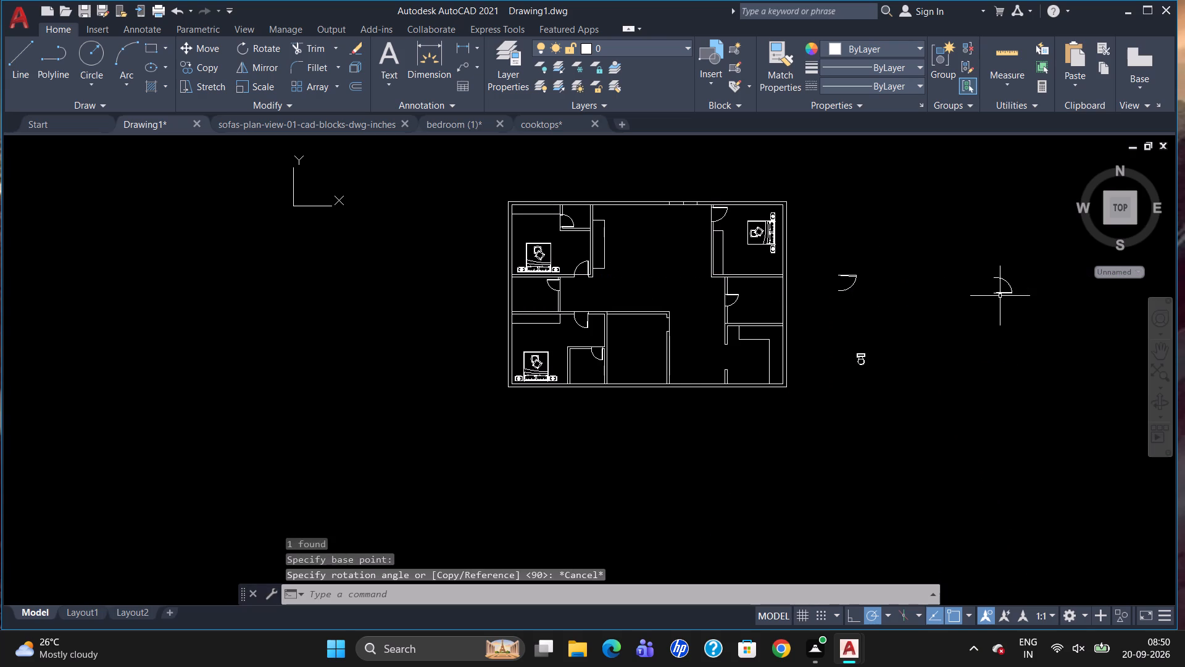
Rotate the outer spare door block beside the plan by 180 degrees.
left_click(1000, 293)
type("RO")
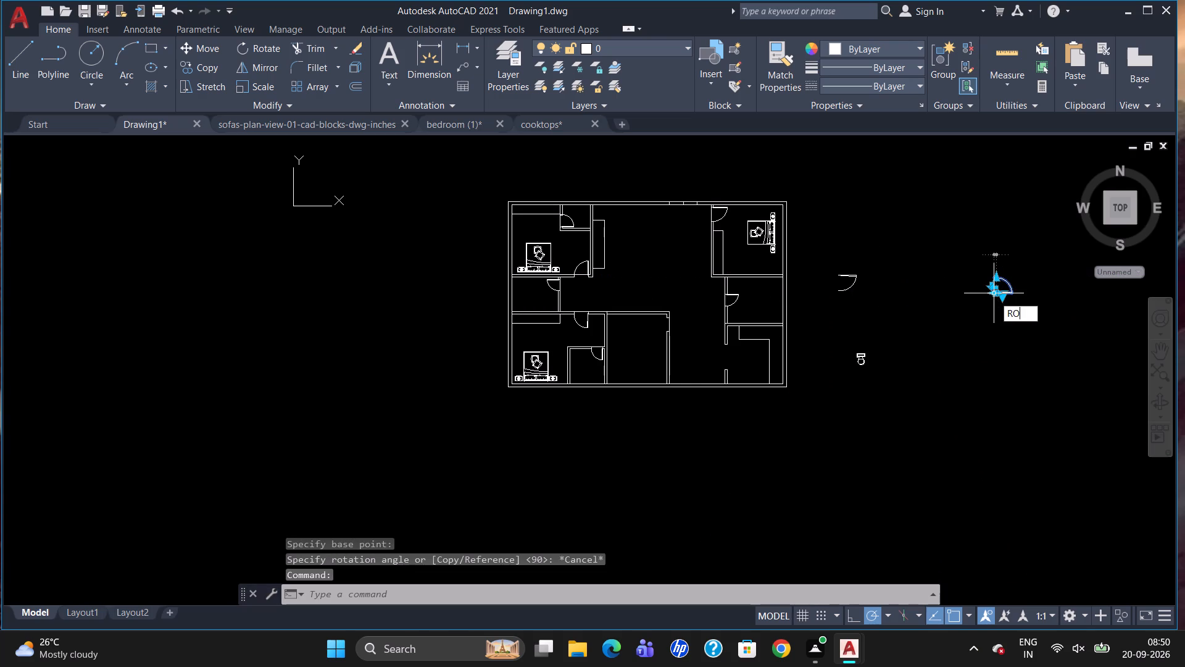
key("Return")
left_click(993, 296)
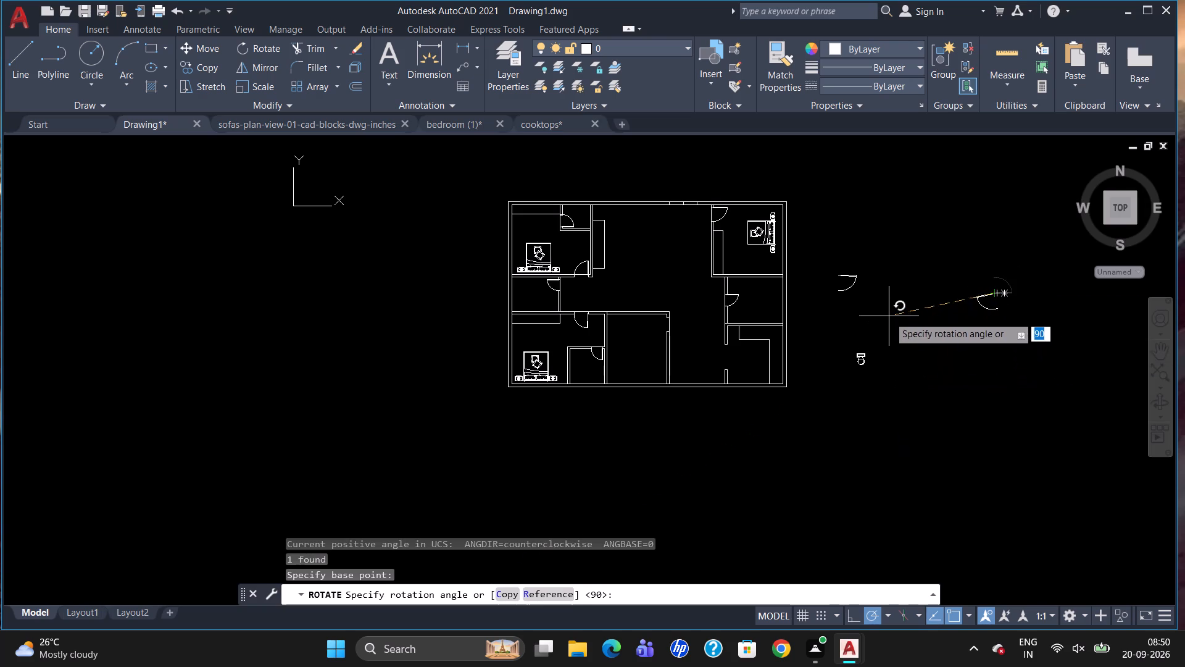
left_click(871, 296)
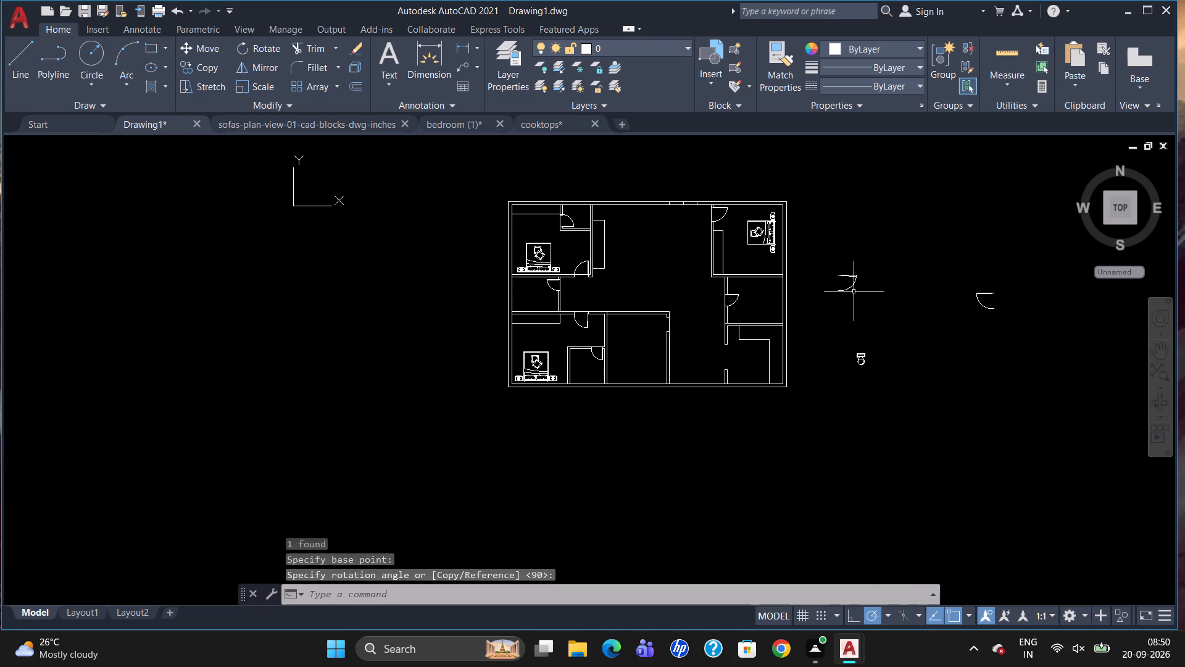
Delete the other spare door block nearer to the plan.
left_click(846, 278)
key("Delete")
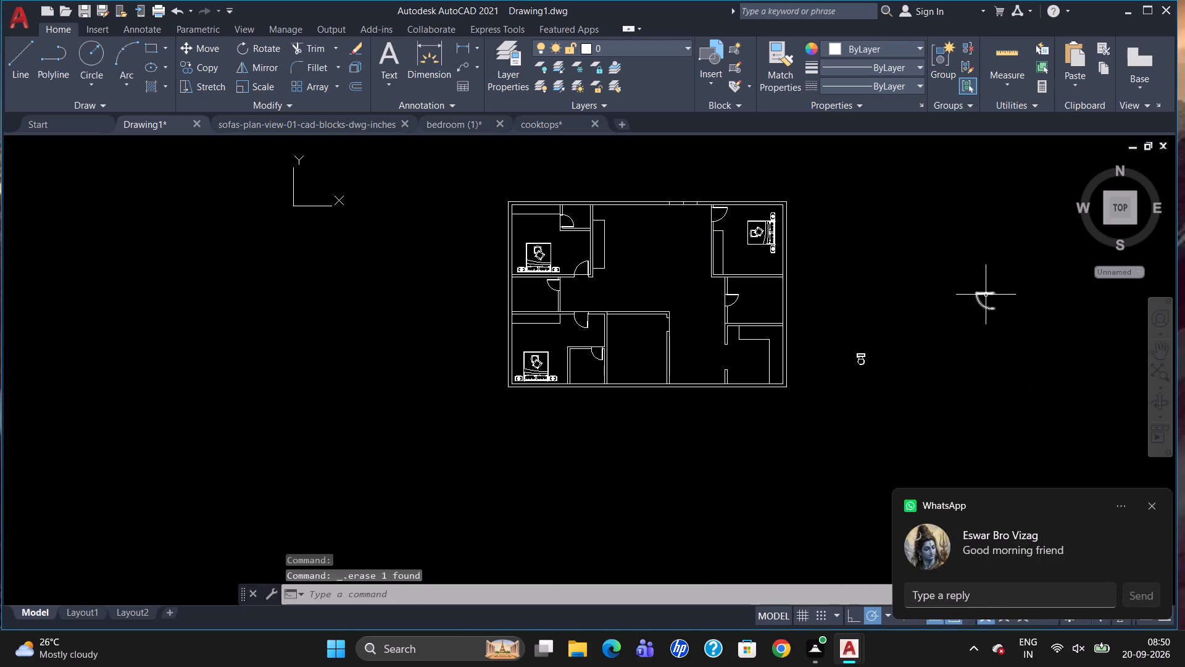
Move the rotated spare door block onto the upper jamb of the doorway in the lower middle room's right wall.
left_click(986, 293)
key("m")
key("Return")
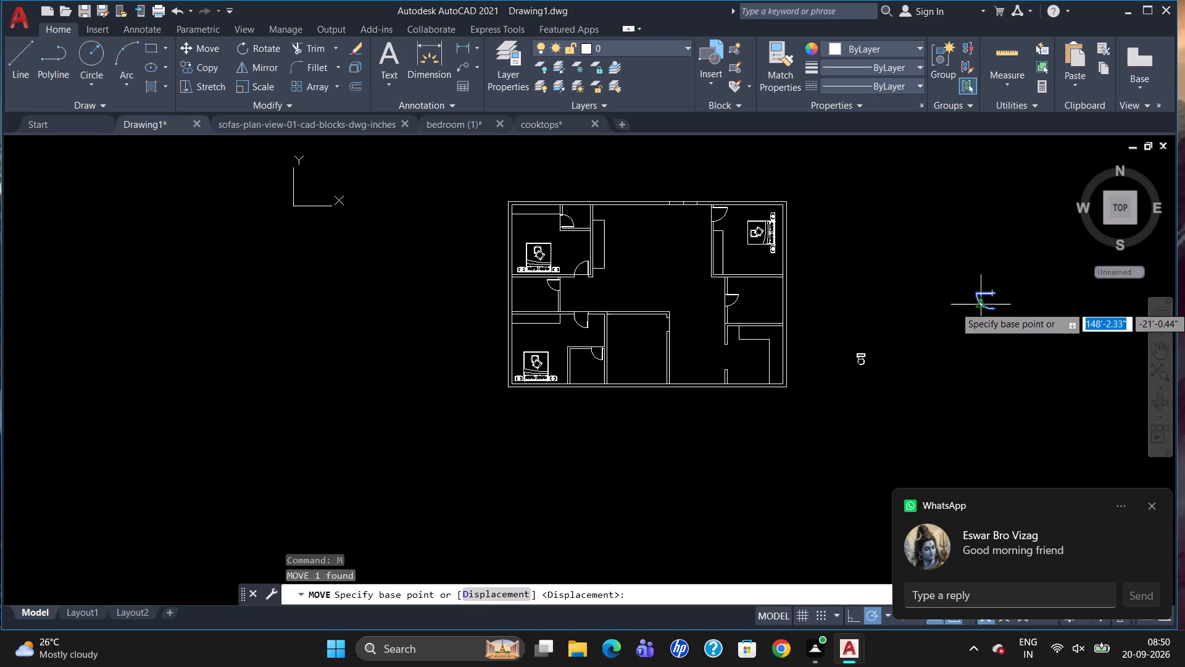
left_click(999, 292)
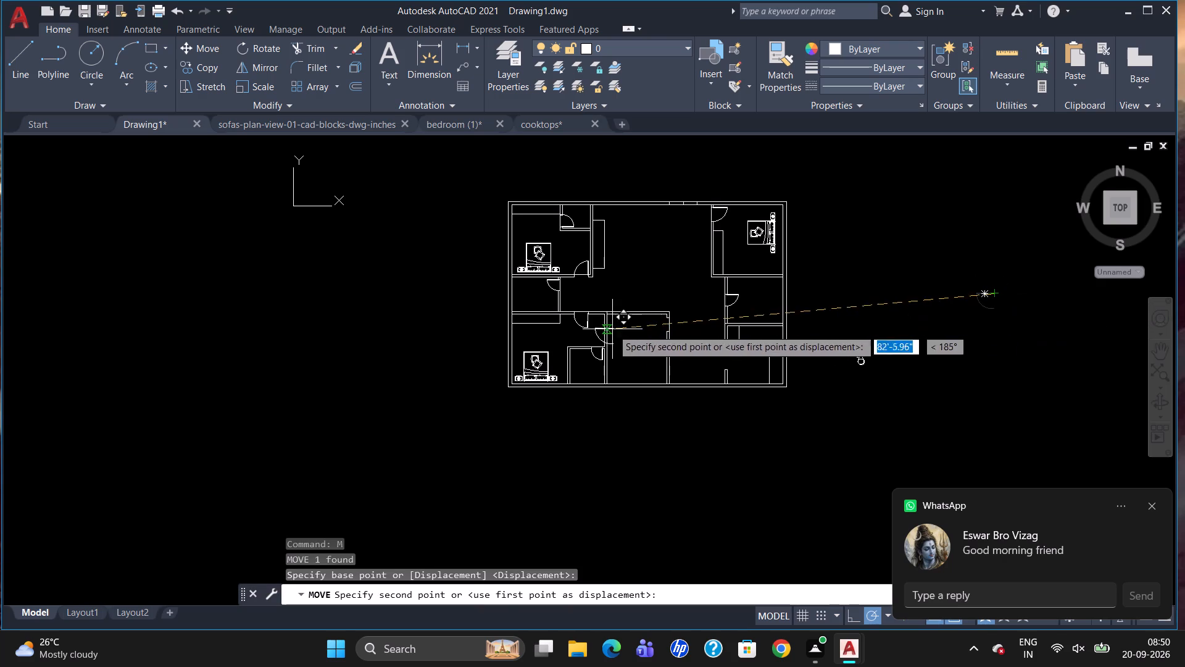
scroll(652, 320, "up", 6)
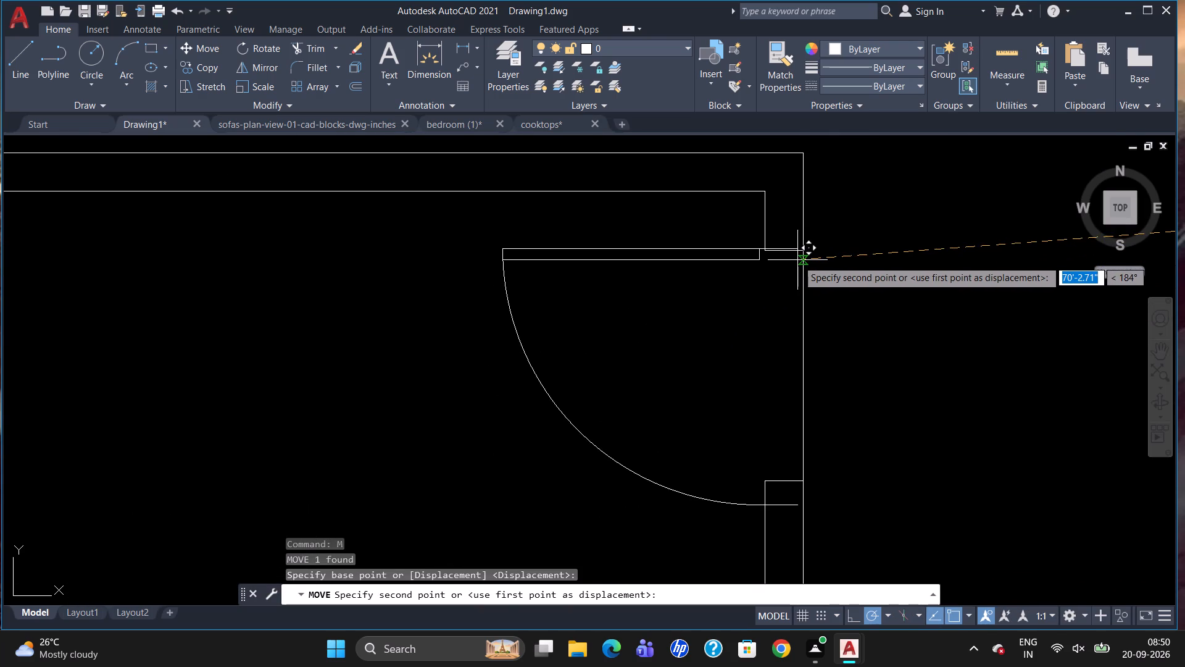
left_click(798, 262)
key("Escape")
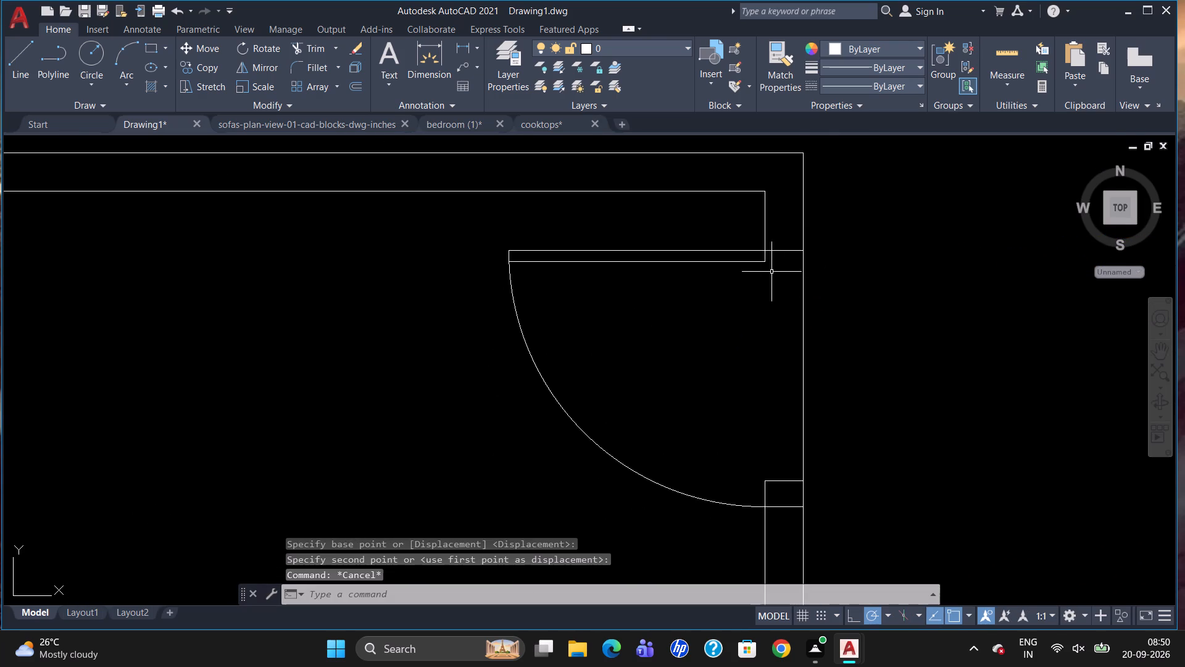
Scale the lower middle room's door block by about 0.9 from the outer jamb corner to fit the opening.
left_click(754, 252)
type("SC")
key("Return")
left_click_drag(809, 250, 813, 261)
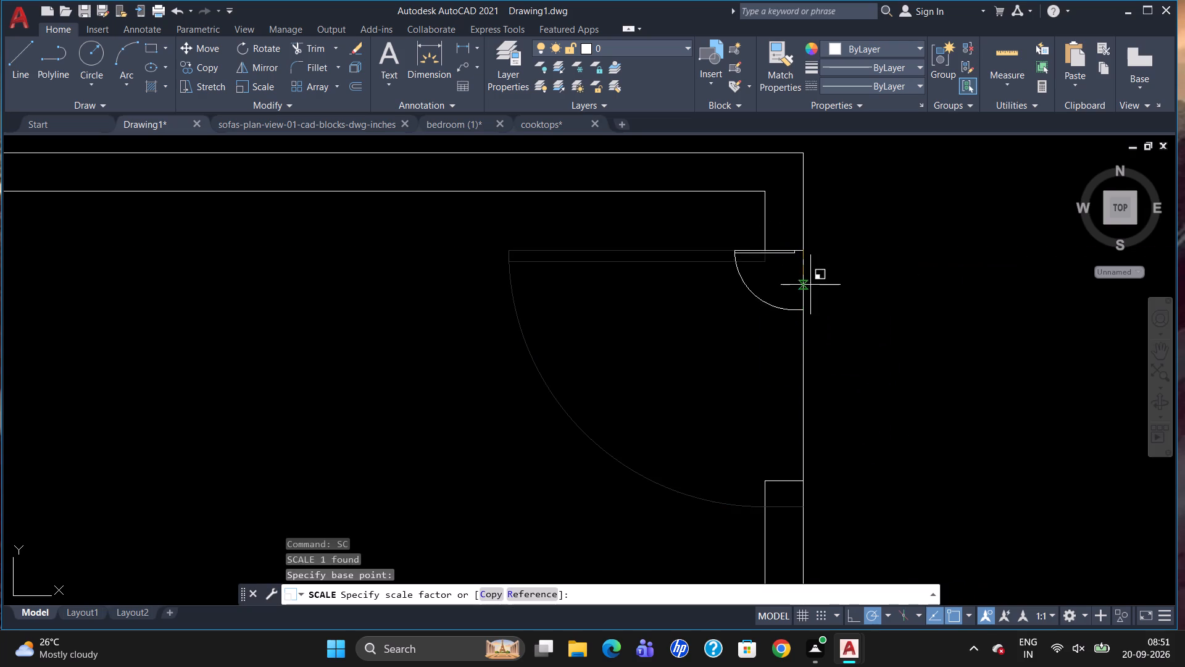
left_click(845, 375)
Rotate the spare toilet block beside the plan by 180 degrees so its tank faces down.
scroll(738, 319, "down", 5)
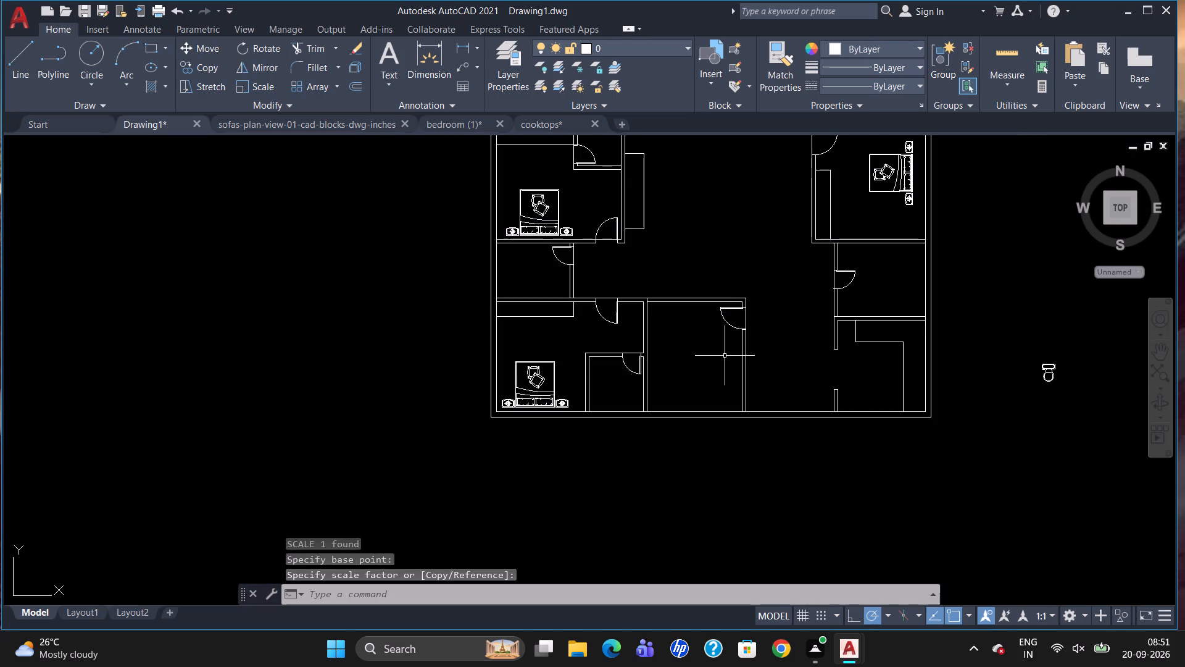
scroll(717, 385, "down", 1)
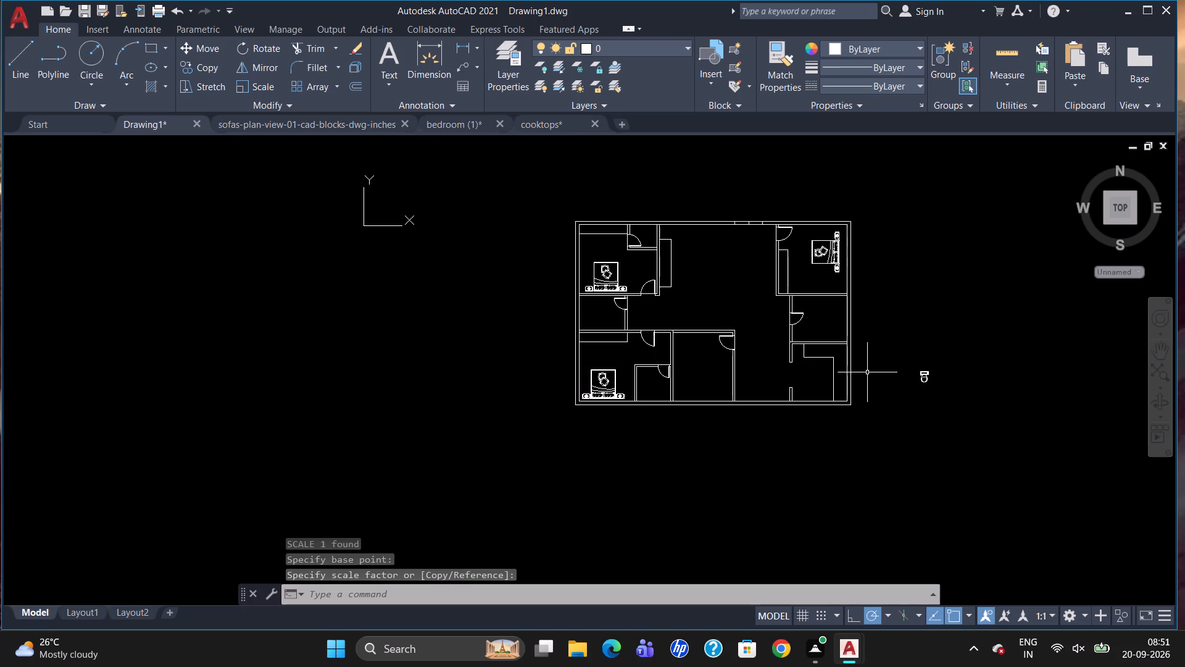
scroll(868, 373, "up", 1)
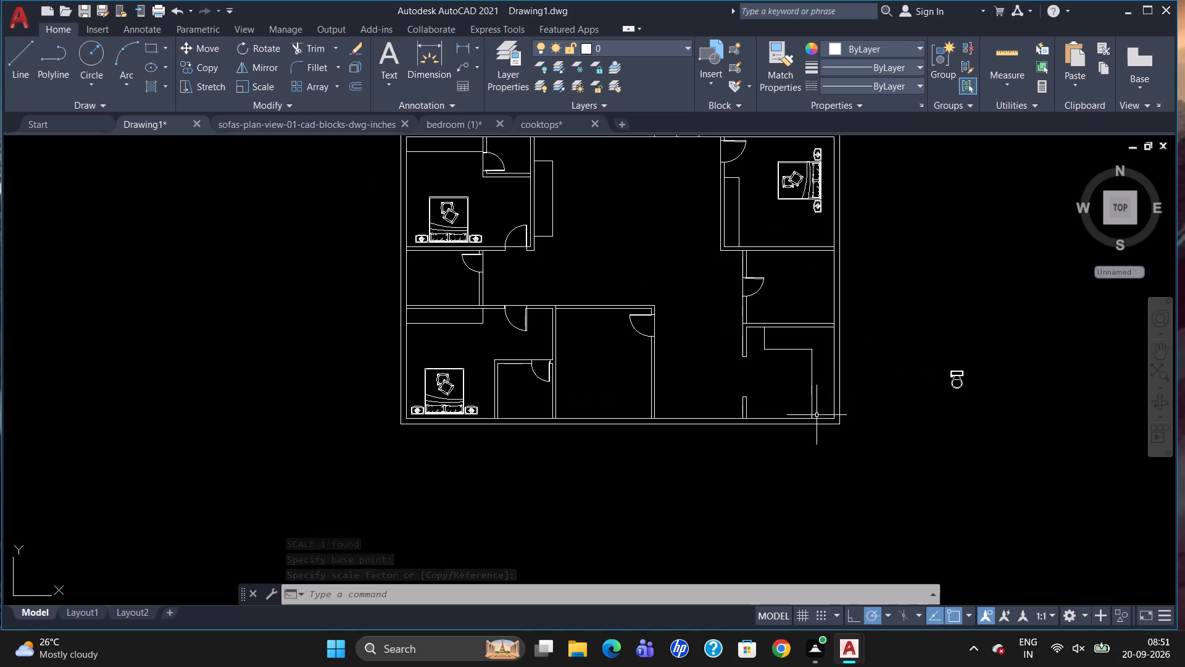
left_click(957, 382)
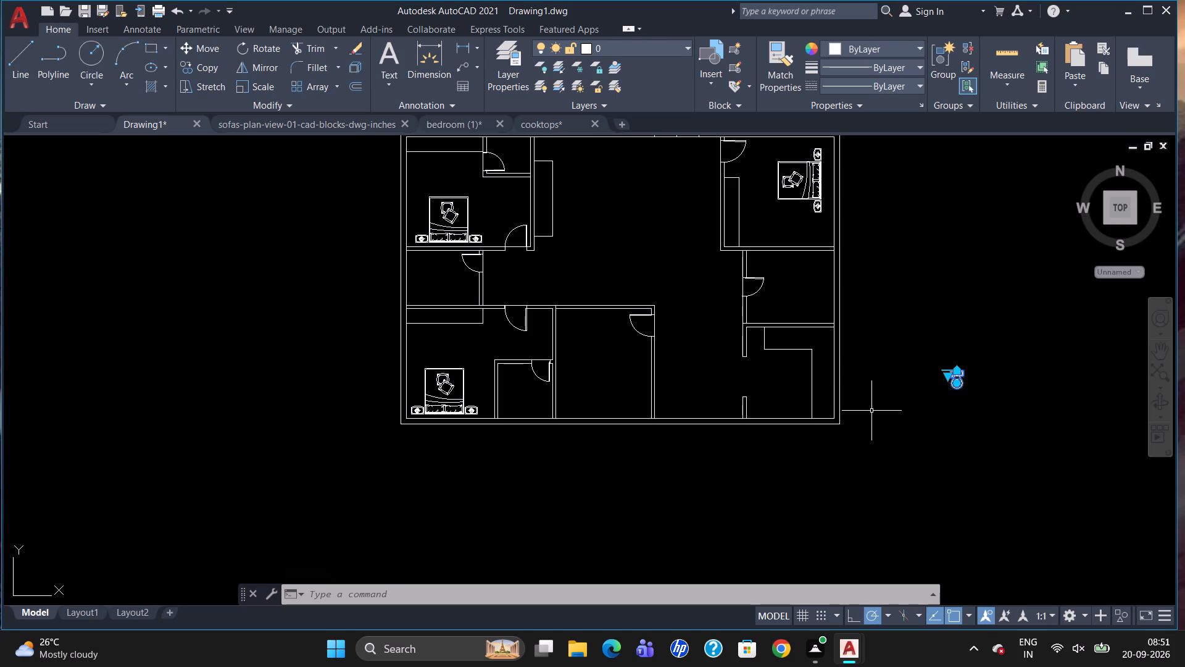
type("RO")
key("Return")
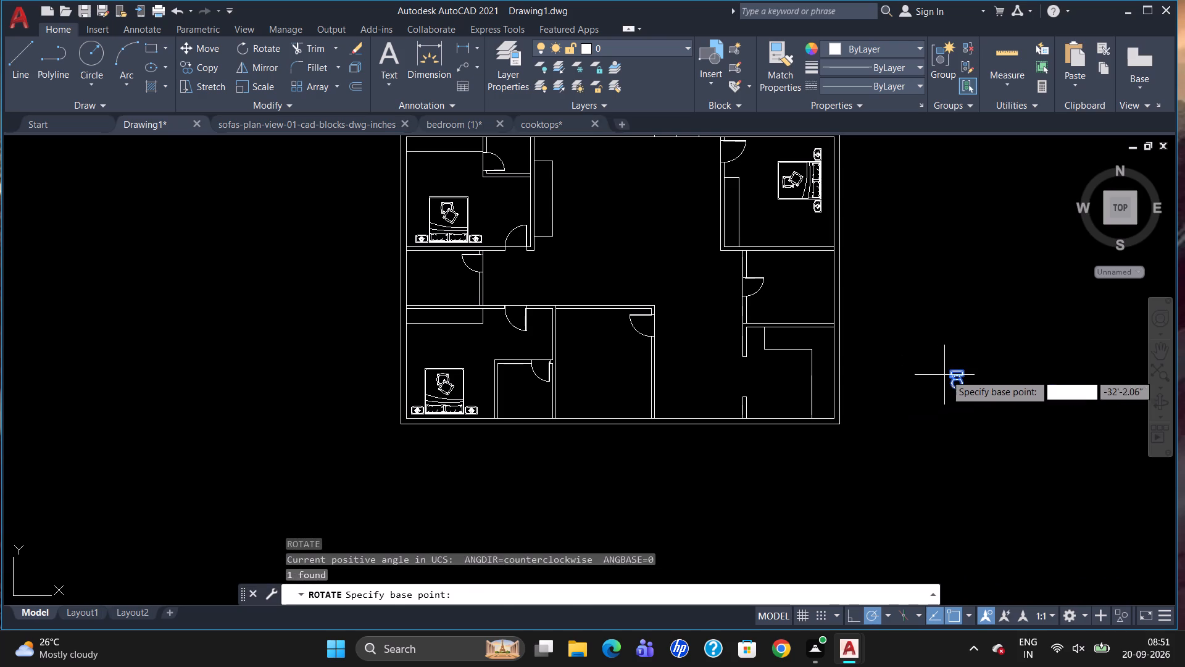
left_click_drag(953, 374, 955, 401)
left_click_drag(881, 376, 888, 385)
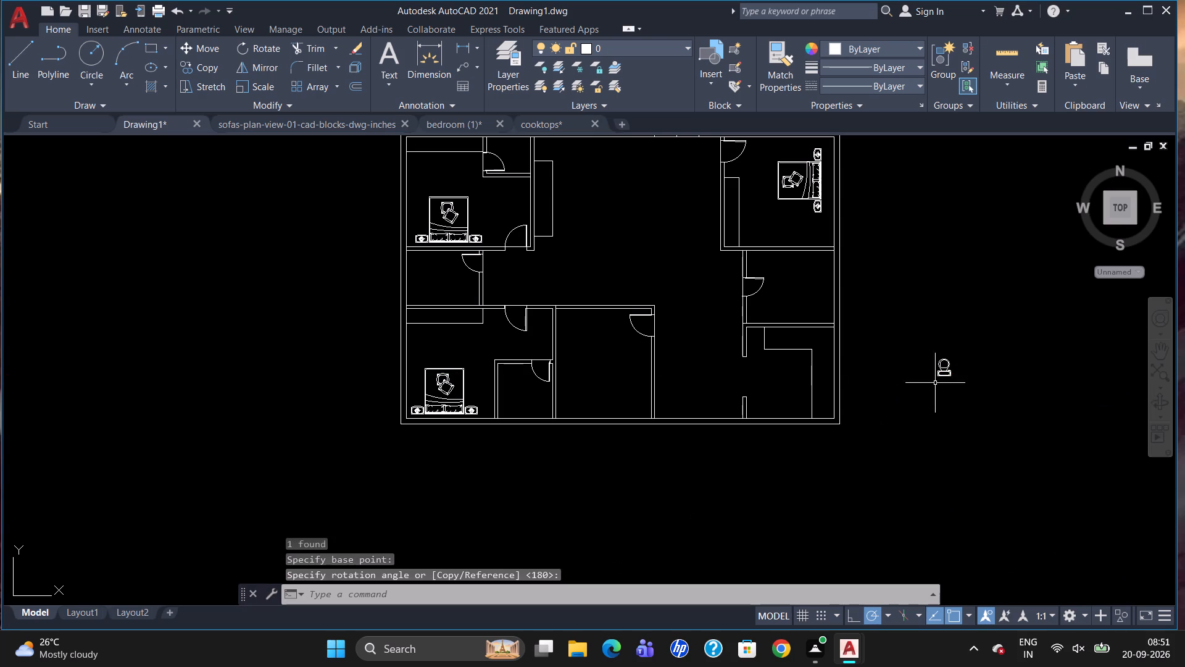
Copy the toilet block from its tank's back edge onto the bottom wall of the lower-left bedroom's bathroom.
left_click(946, 372)
type("CO")
key("Return")
left_click_drag(942, 376, 913, 403)
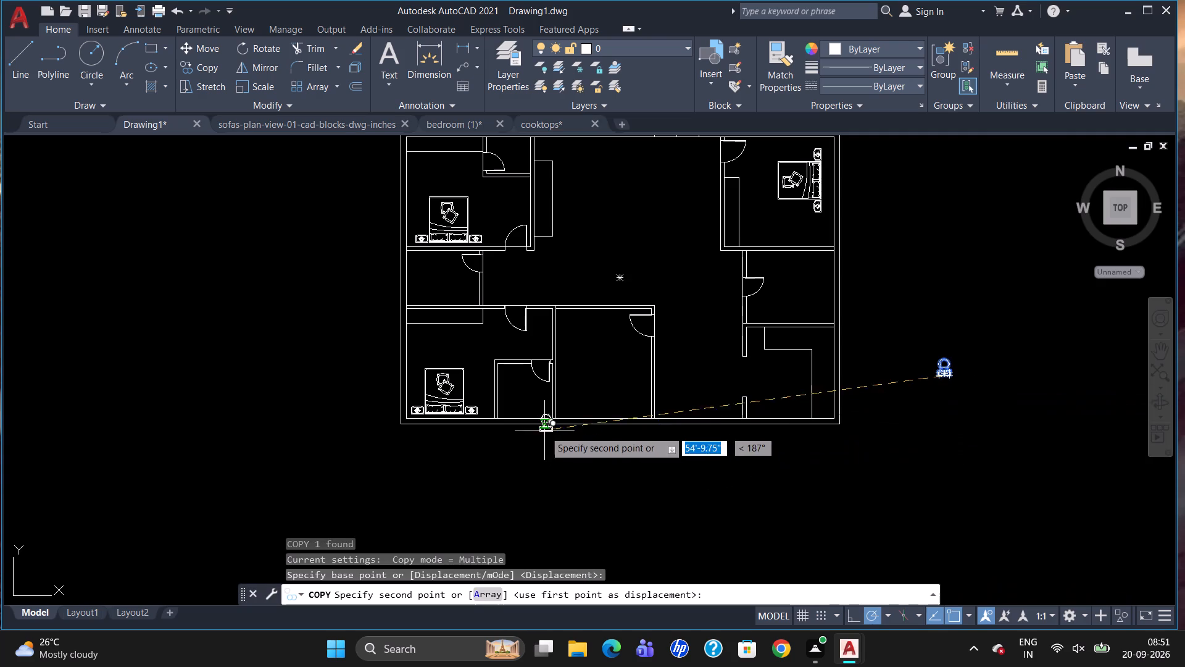
scroll(543, 428, "up", 3)
scroll(466, 388, "up", 2)
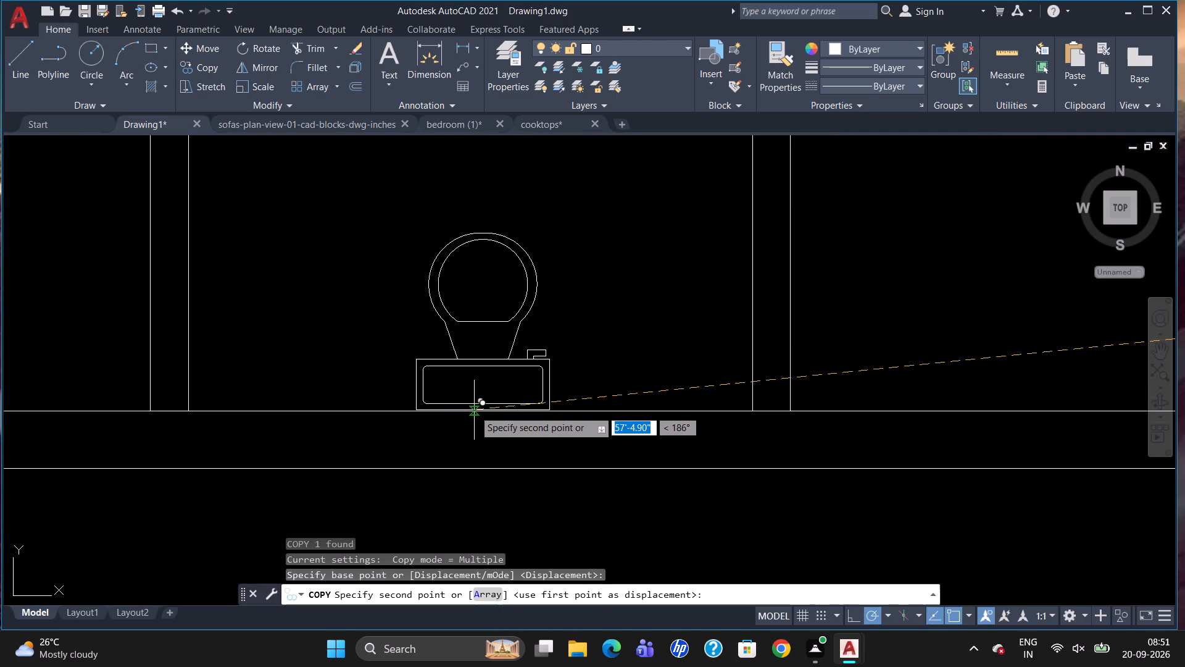
left_click(474, 408)
Place another copy of the toilet block inside the small room between the two left bedrooms.
scroll(464, 406, "down", 7)
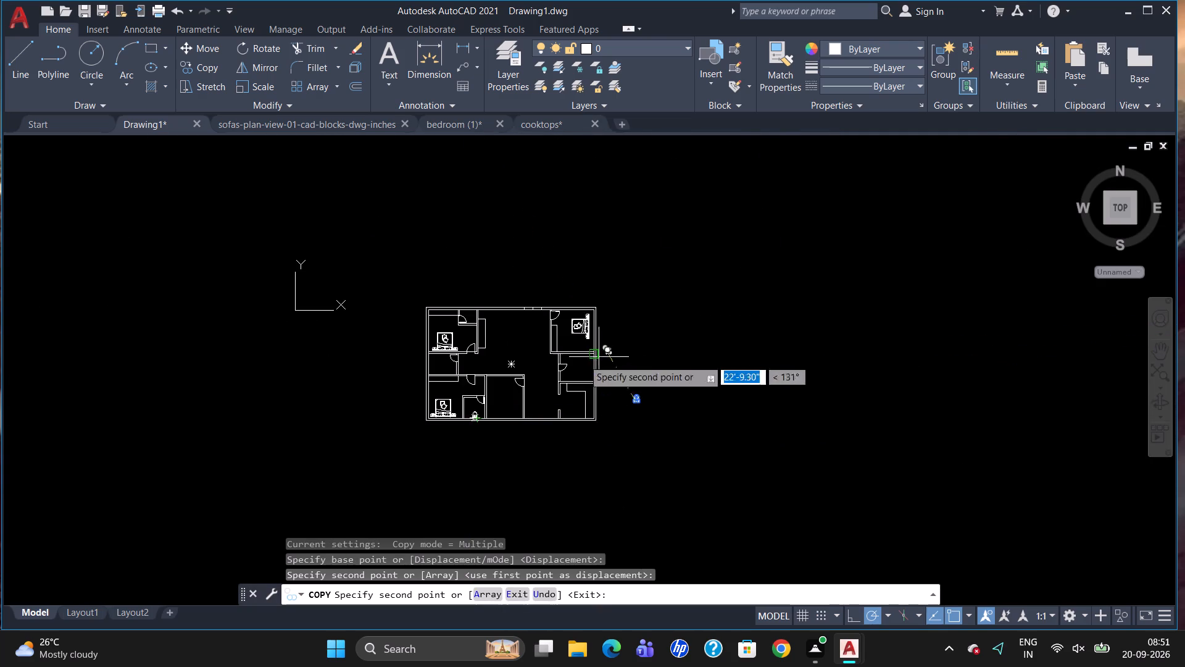
scroll(418, 343, "up", 3)
scroll(512, 356, "down", 1)
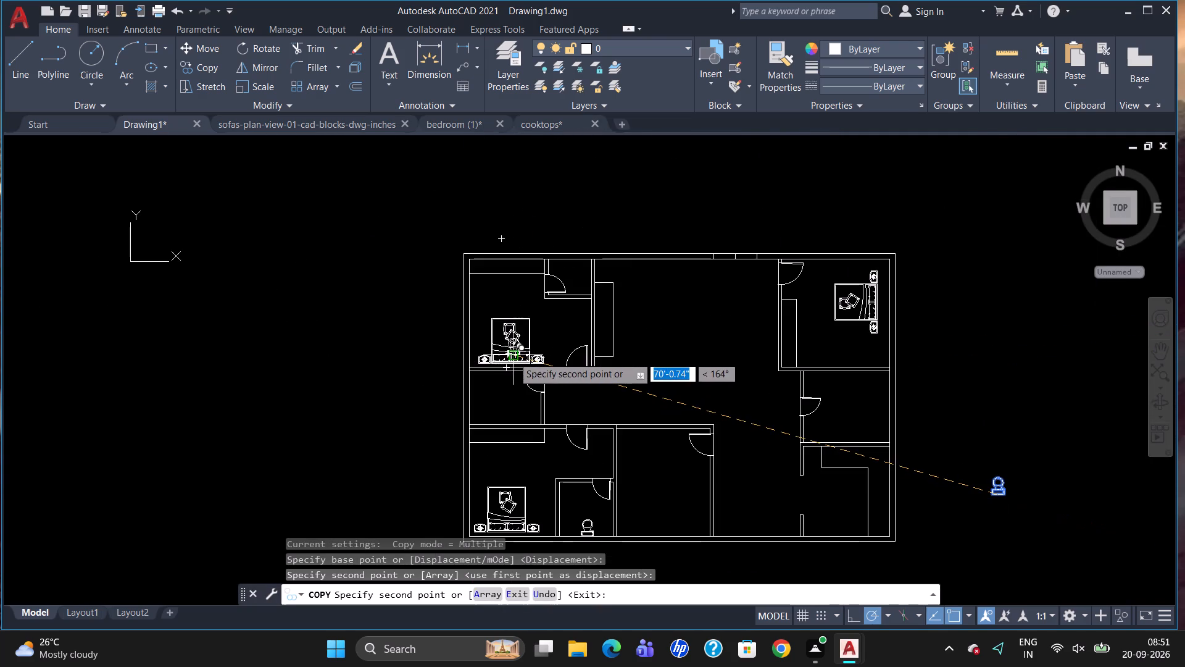
left_click(497, 399)
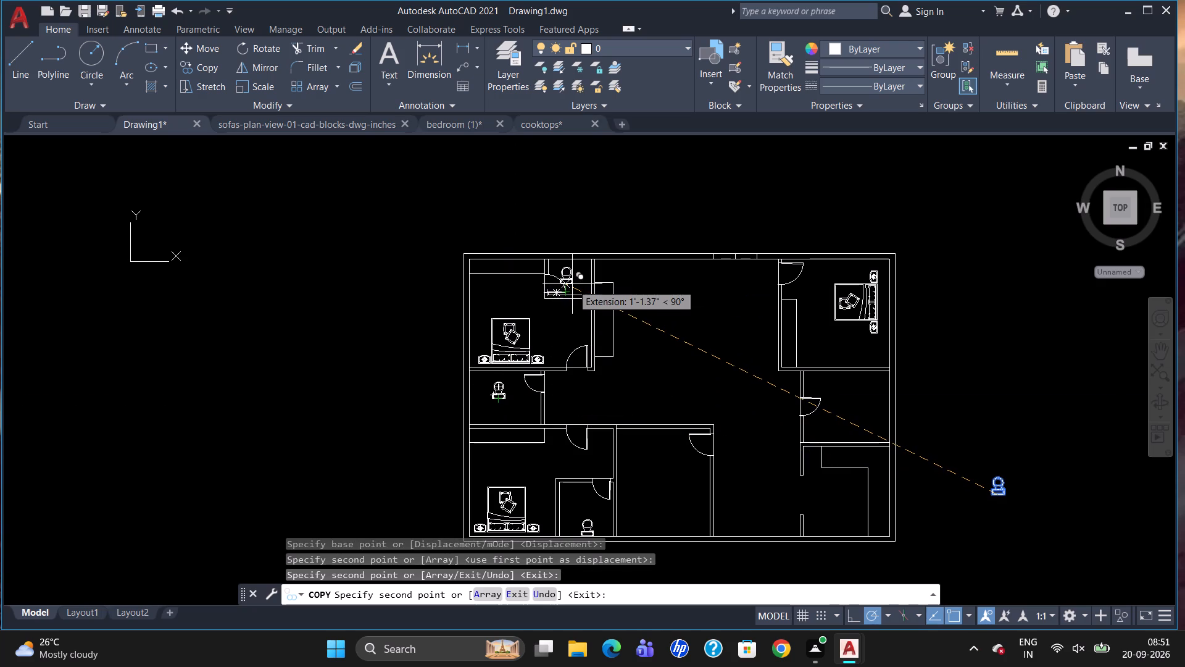
Place another toilet copy against the lower wall of the upper-left bedroom's bathroom, beside the door swing.
scroll(580, 287, "up", 3)
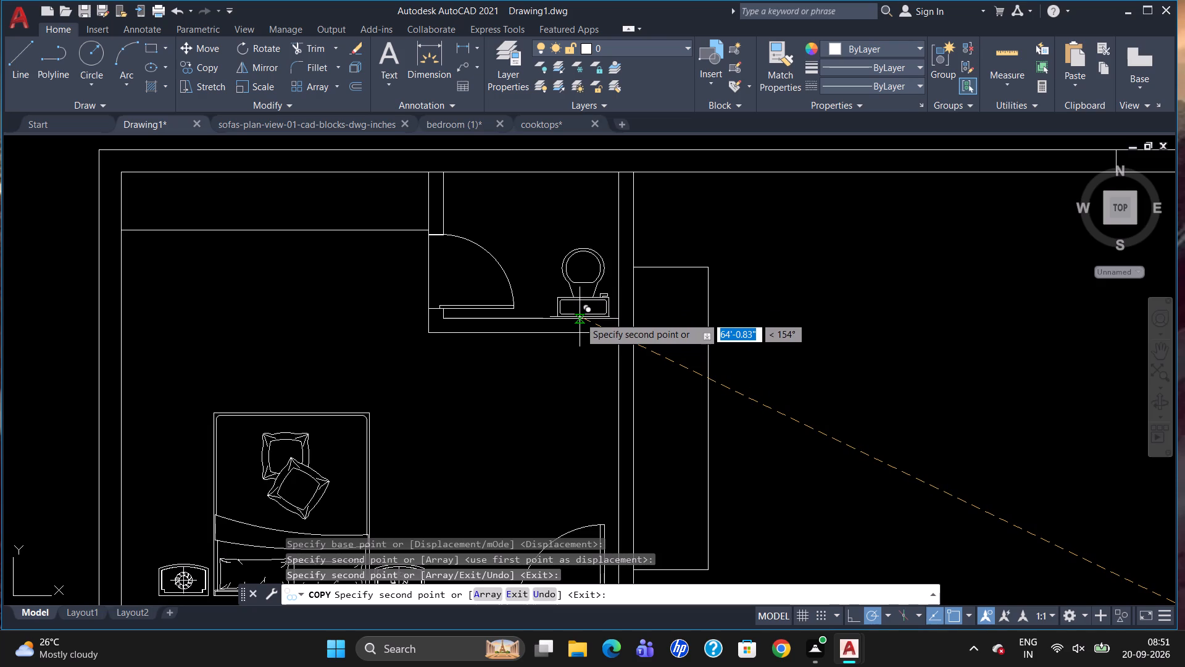
left_click(578, 318)
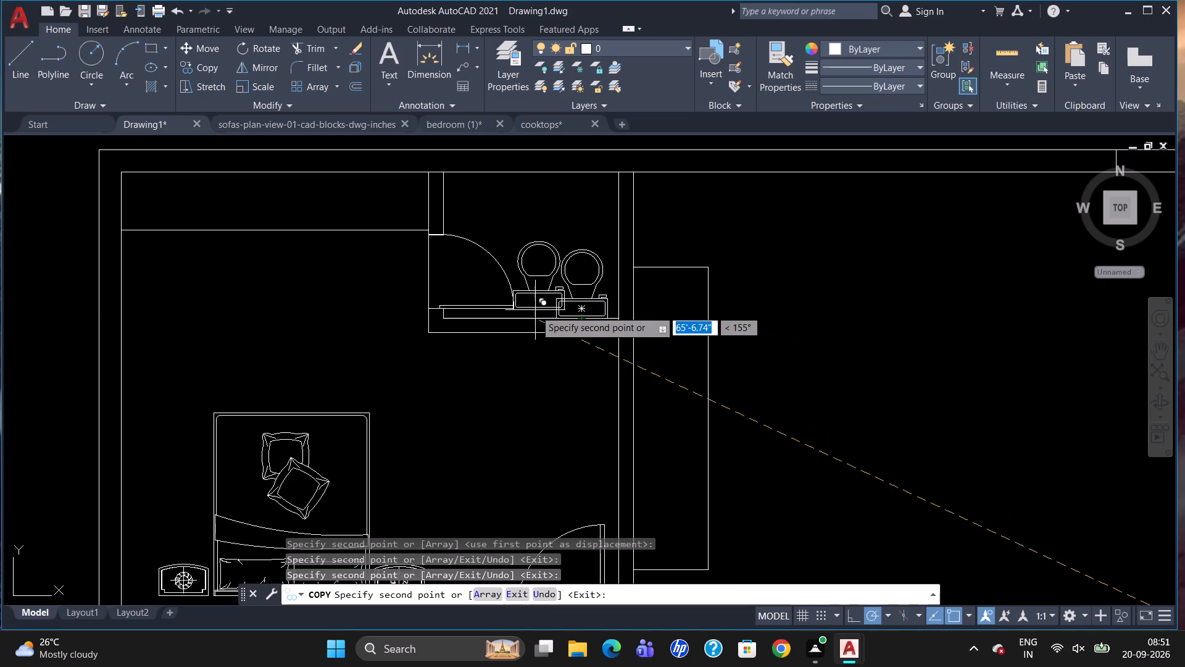
scroll(536, 315, "down", 1)
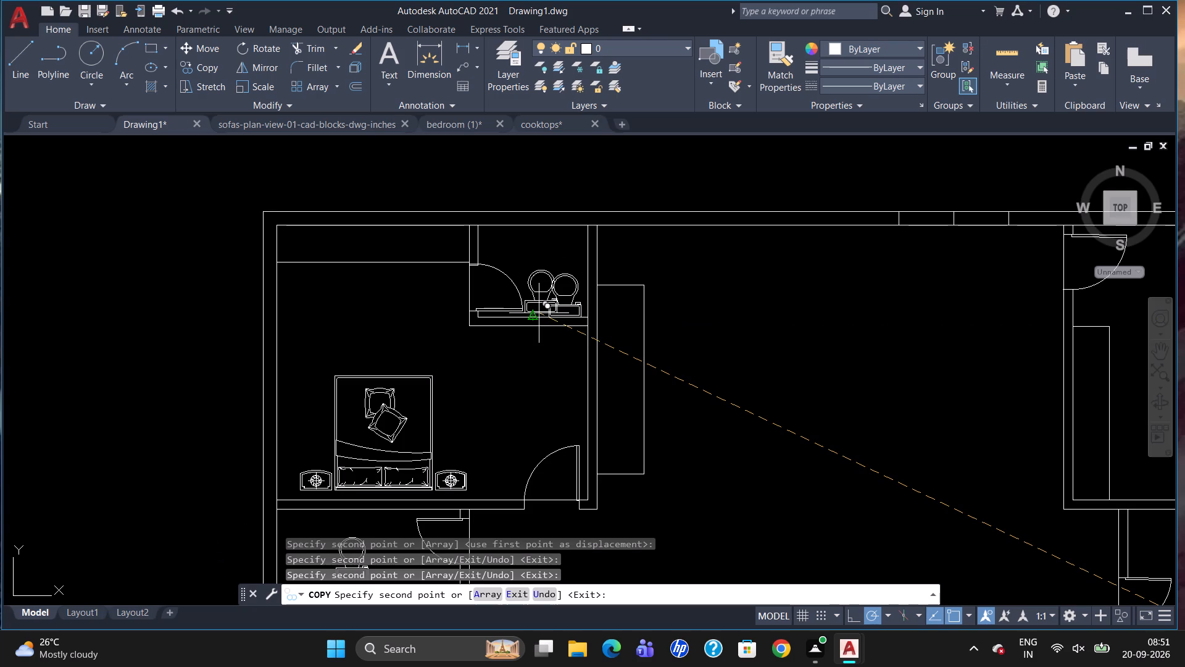
key("Escape")
Rotate the toilet in the small room between the left bedrooms 90 degrees clockwise so its tank faces the outer wall.
scroll(558, 277, "down", 2)
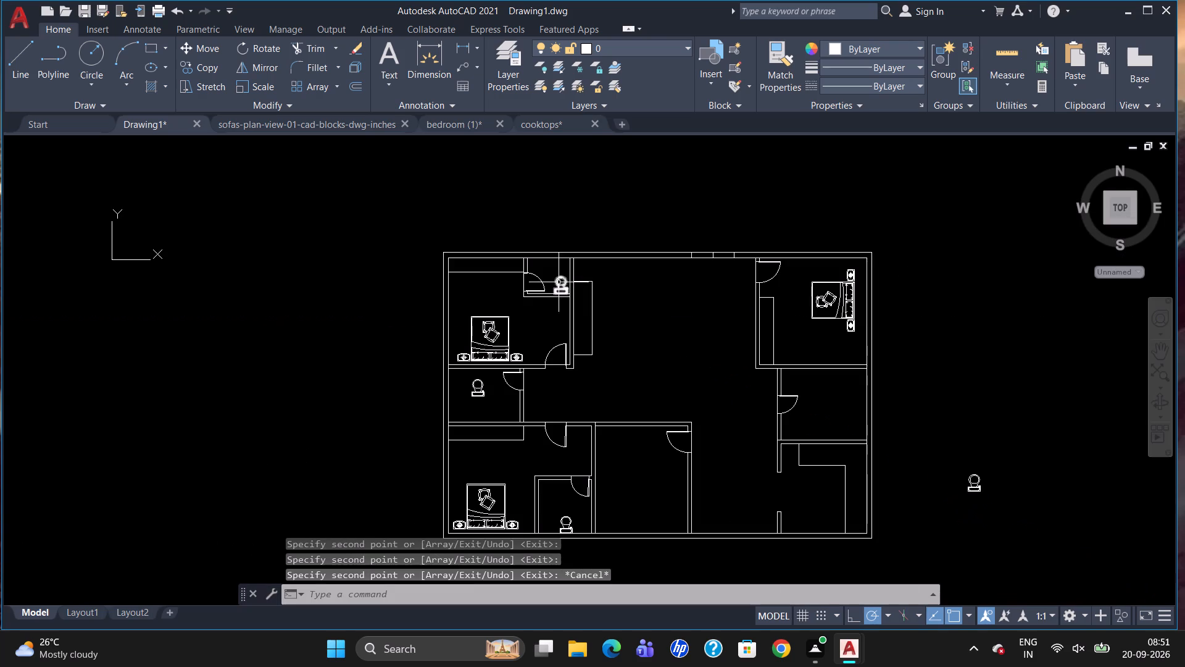
left_click(480, 390)
key("t")
key("BackSpace")
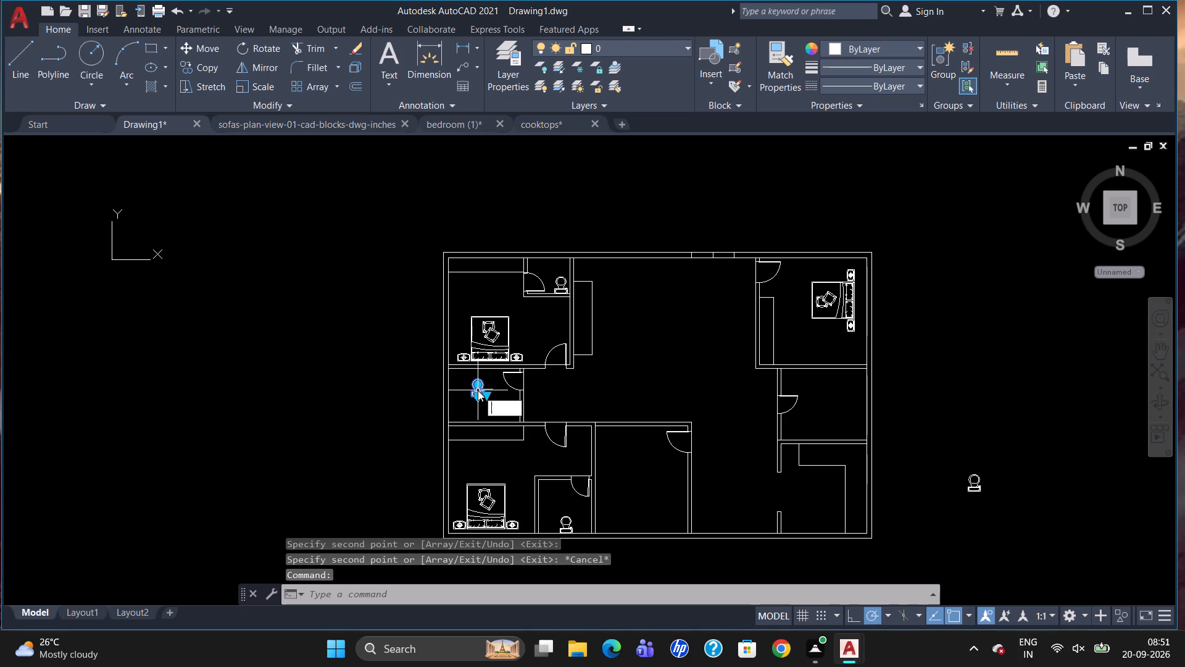
type("RO")
key("Return")
left_click_drag(478, 390, 481, 400)
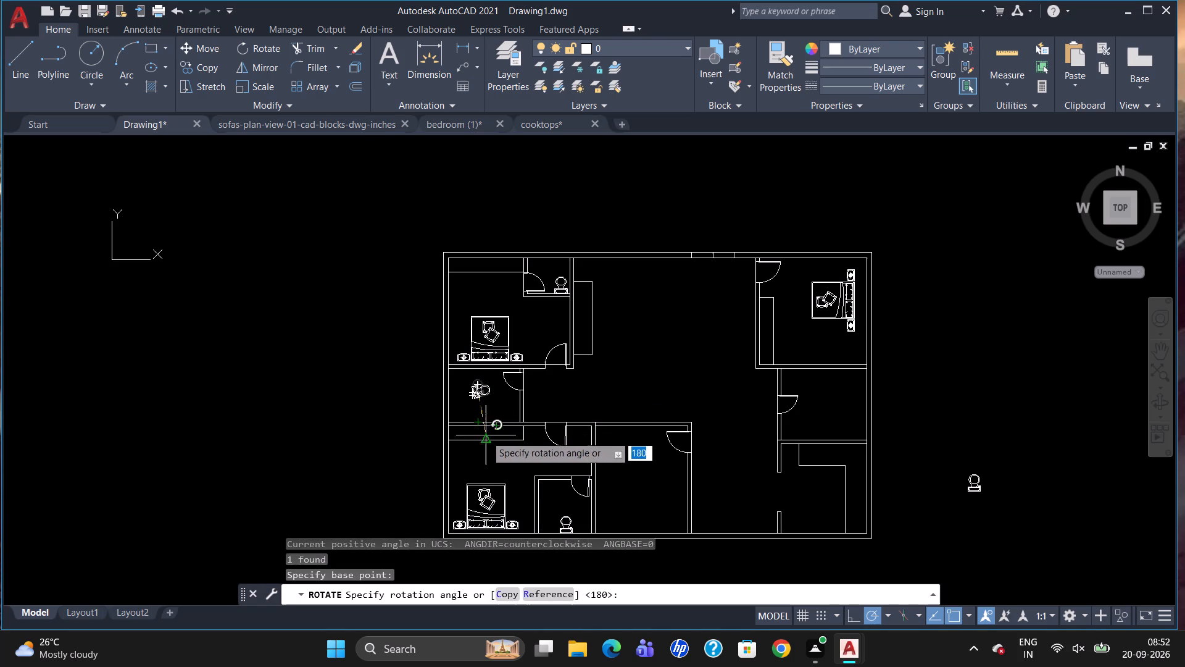
left_click(478, 455)
Move the rotated toilet over to the left outer wall of the small room between the left bedrooms.
left_click(482, 392)
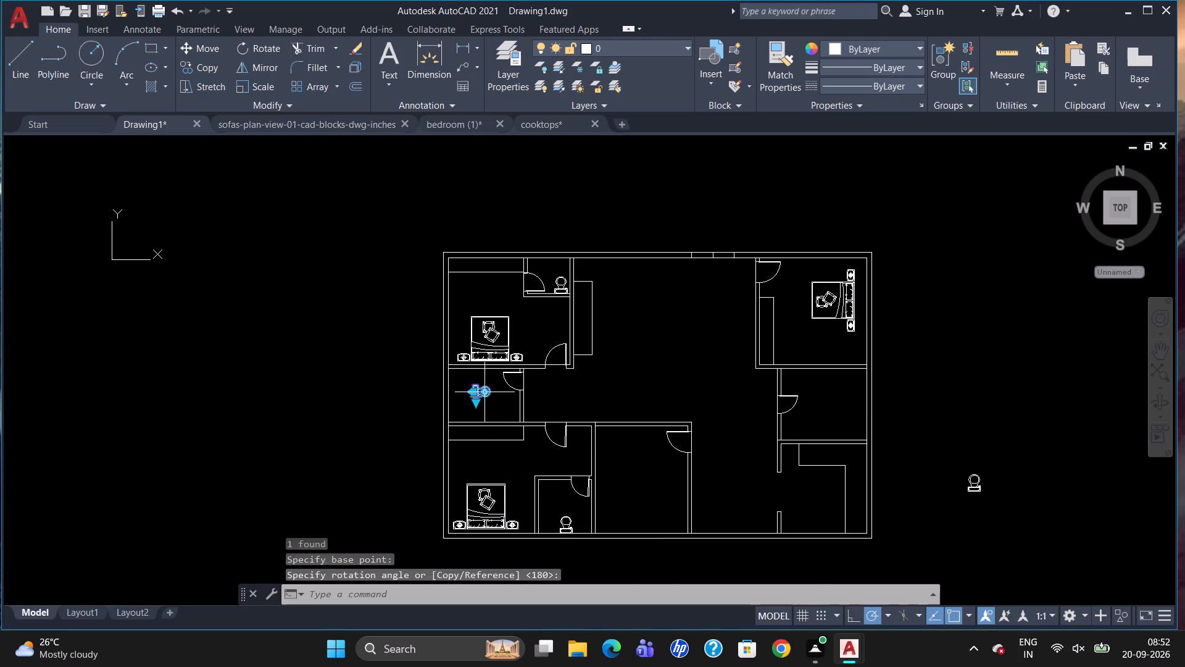
scroll(467, 397, "up", 1)
left_click(500, 387)
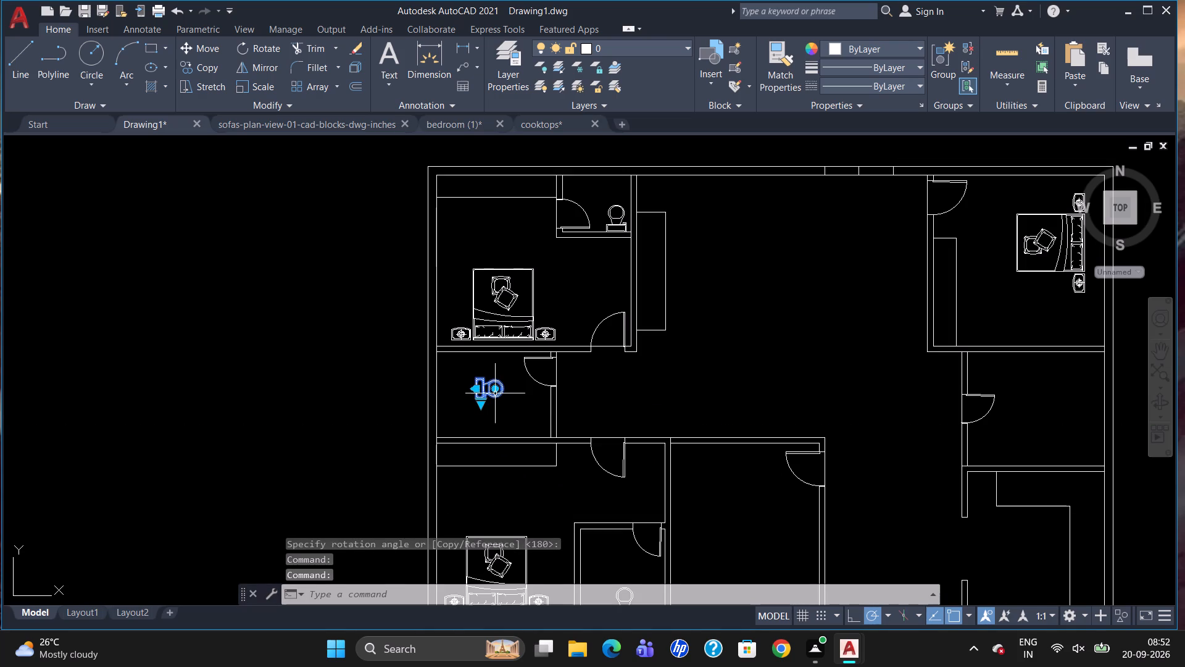
left_click(495, 388)
scroll(455, 409, "up", 3)
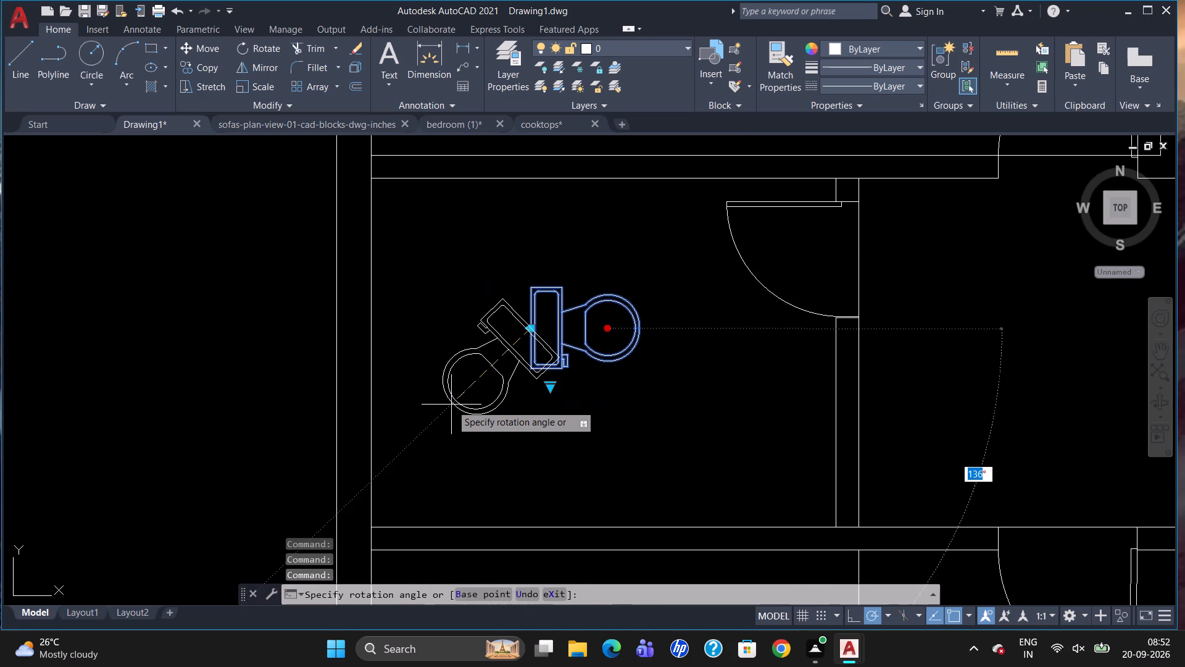
key("Escape")
key("m")
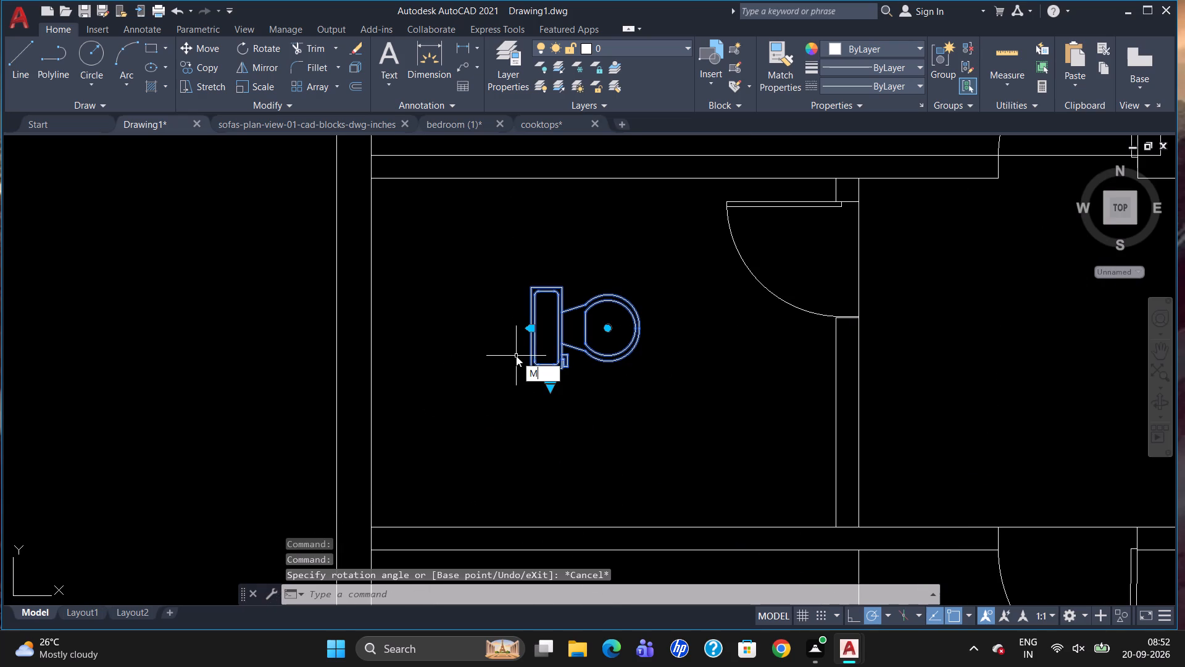
key("Return")
left_click_drag(534, 361, 530, 368)
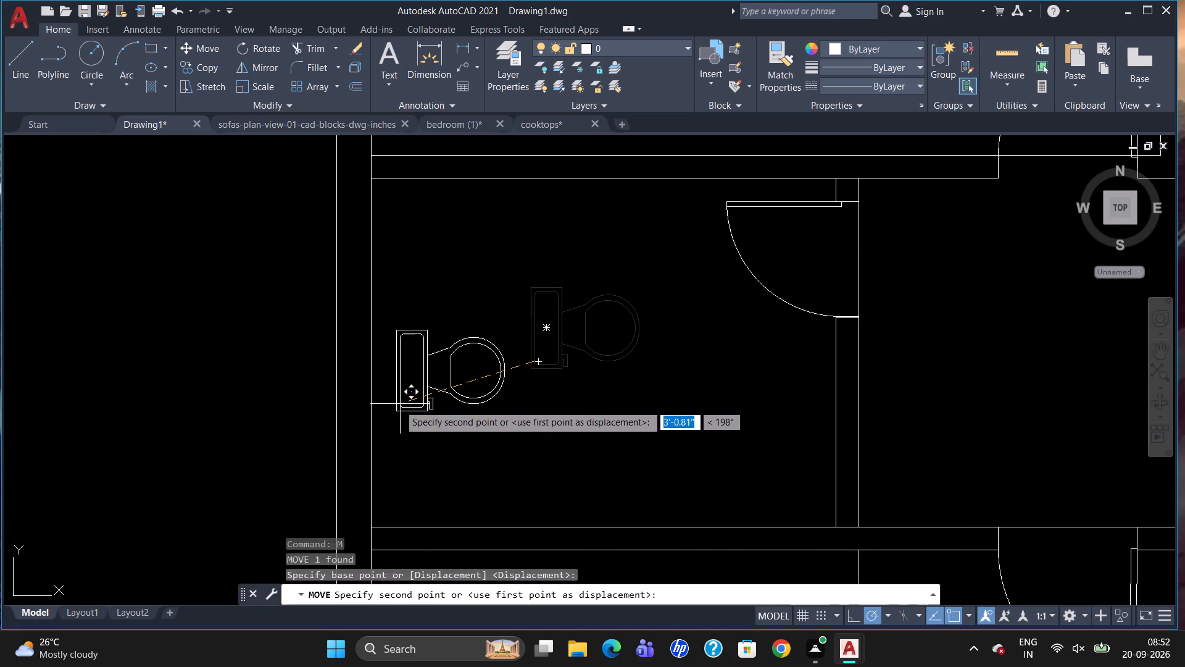
left_click(378, 426)
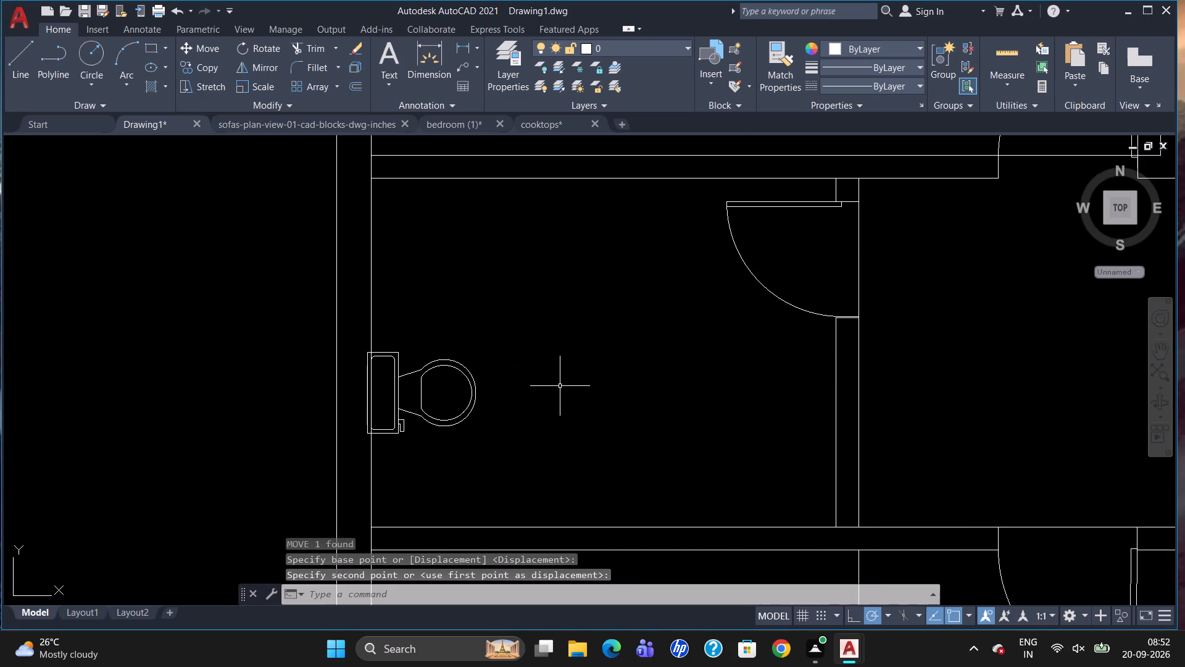
Move the toilet in the small room between the left bedrooms so its tank sits flush against the outer wall's inner face.
left_click(394, 429)
key("m")
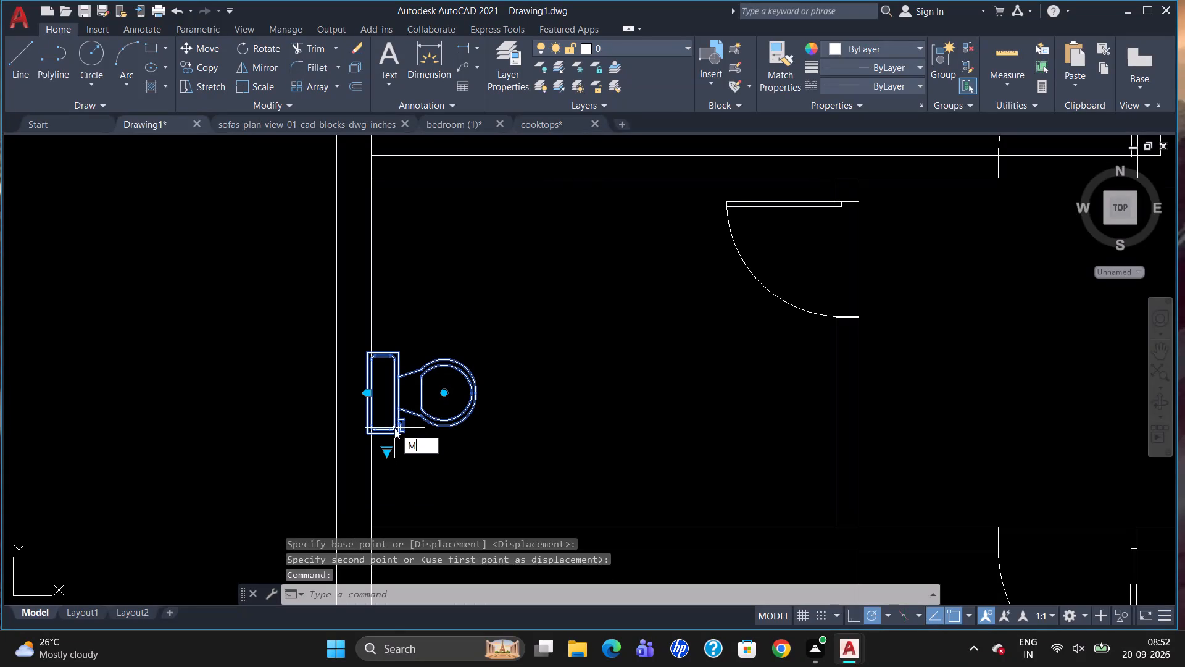
key("Return")
left_click_drag(395, 427, 405, 428)
scroll(402, 430, "up", 2)
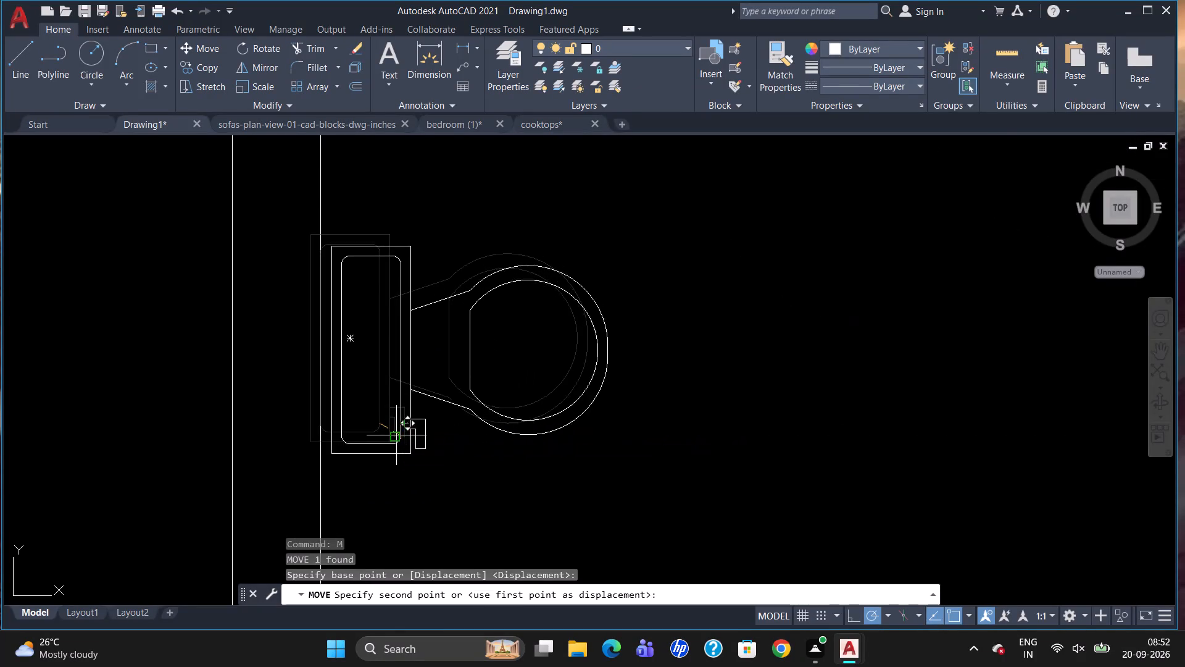
left_click(393, 442)
scroll(605, 358, "down", 5)
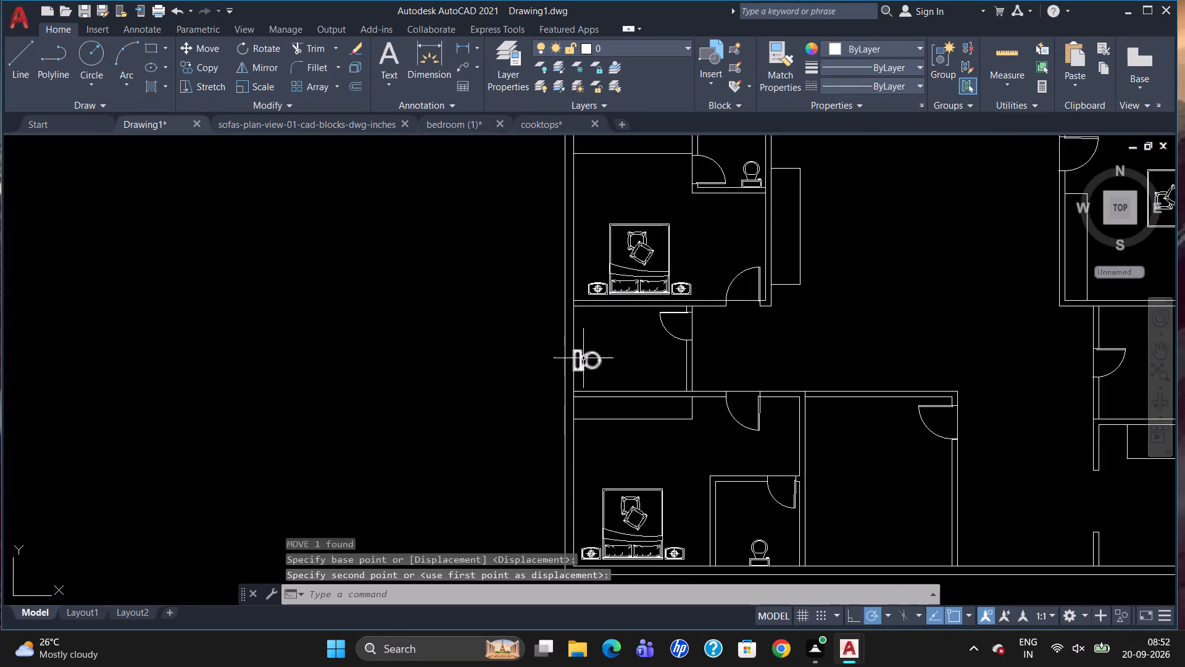
Delete the spare toilet block lying outside the floor plan, beyond the right outer wall.
scroll(571, 337, "down", 1)
scroll(1116, 441, "up", 1)
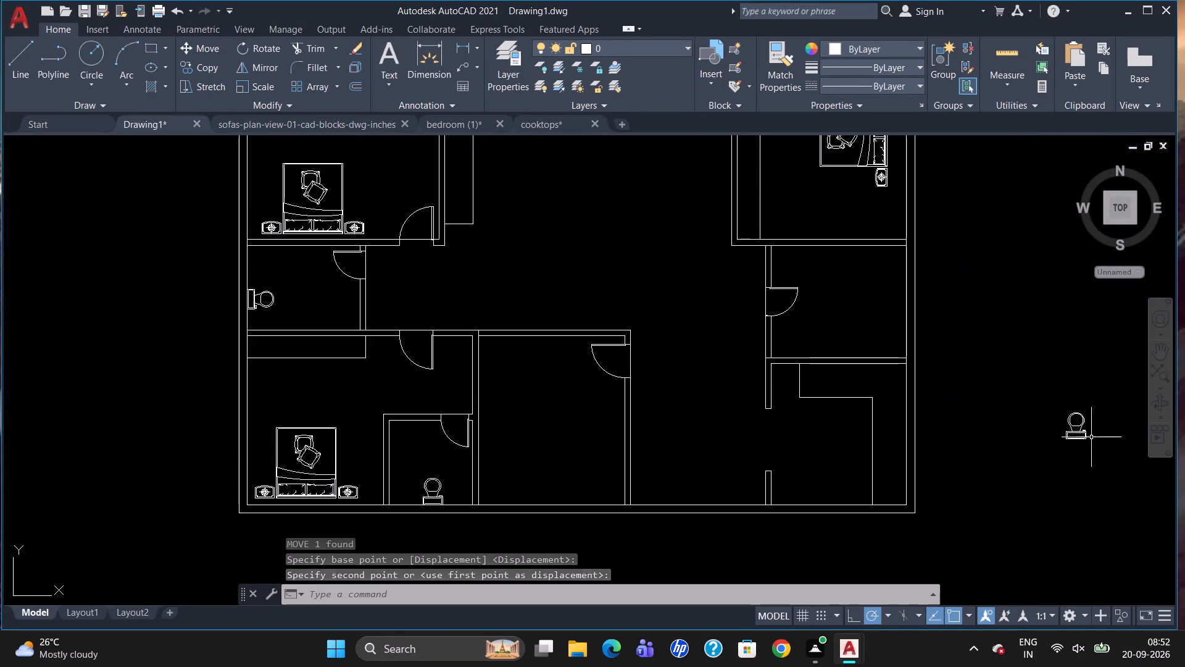
left_click(1075, 427)
key("Delete")
Trim the wall line crossing the doorway of the small room below the right bedroom.
scroll(813, 437, "down", 1)
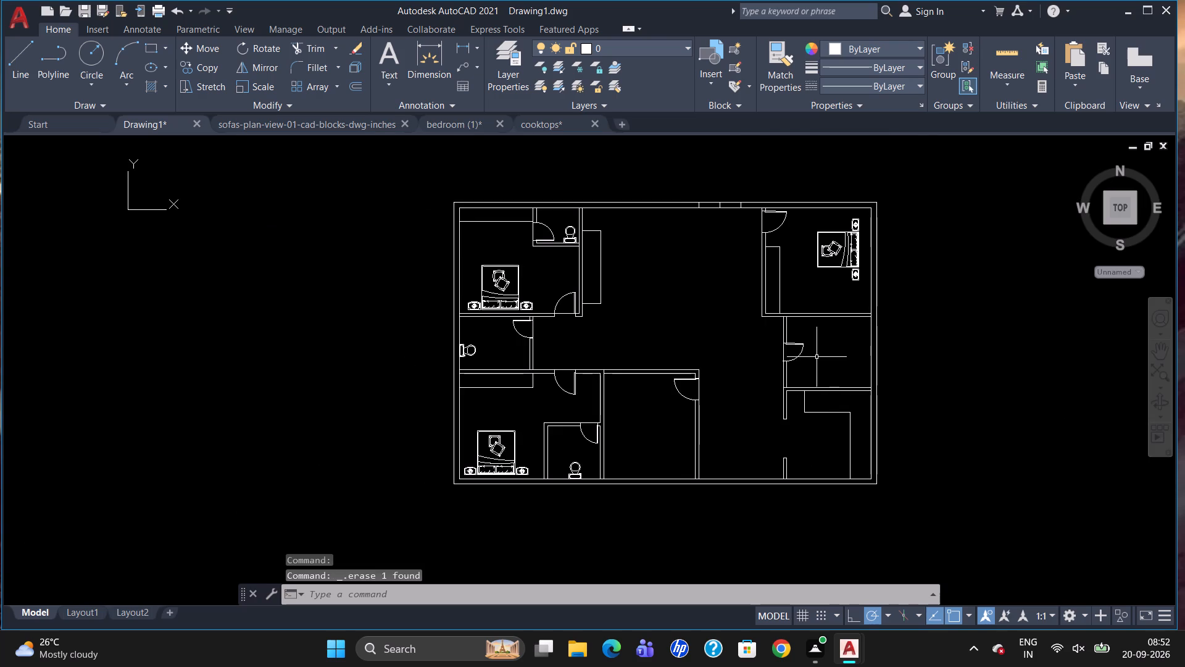
scroll(812, 358, "up", 2)
scroll(749, 352, "up", 2)
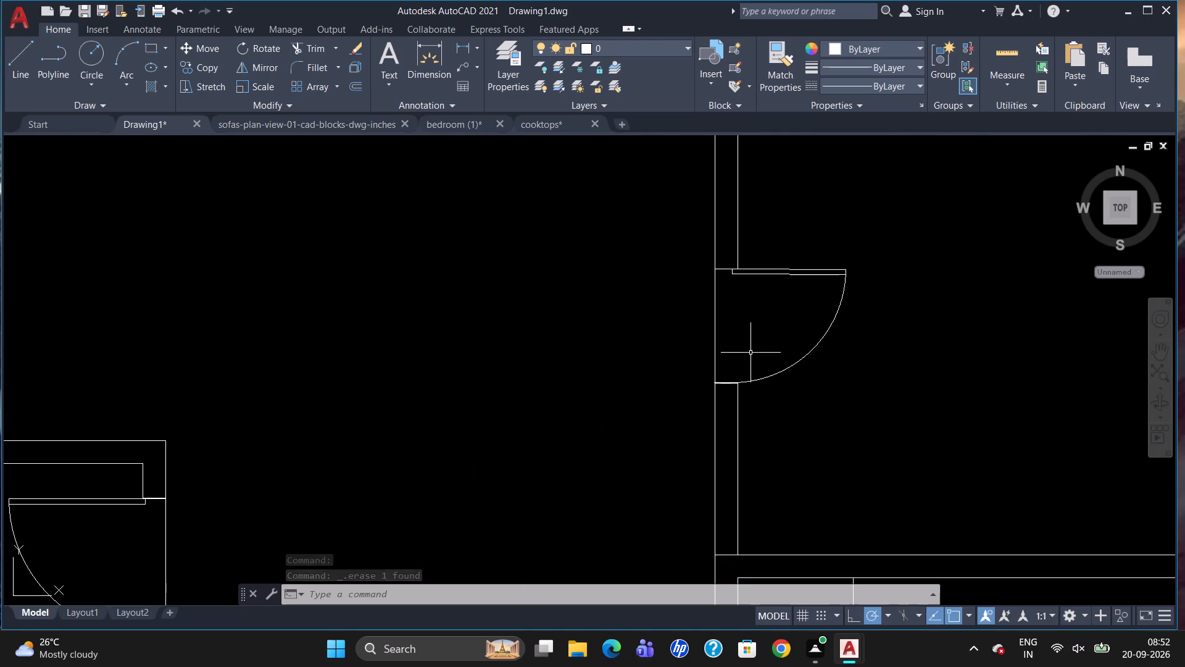
scroll(750, 353, "down", 1)
type("TR")
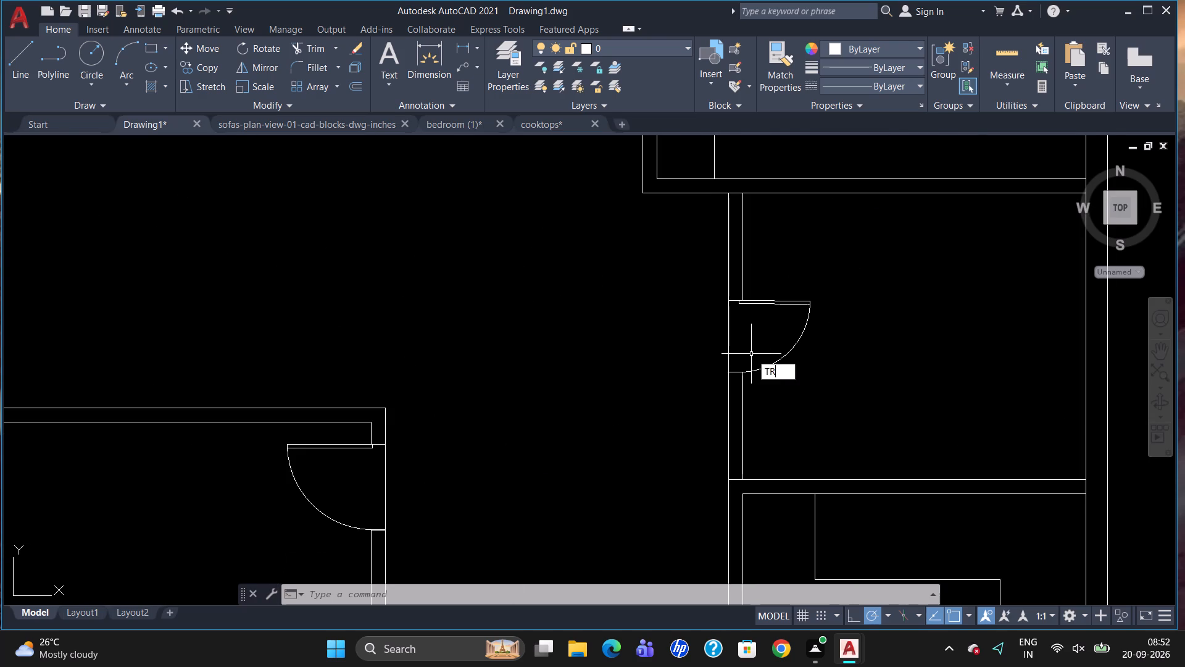
key("Return")
key("Return")
left_click(730, 338)
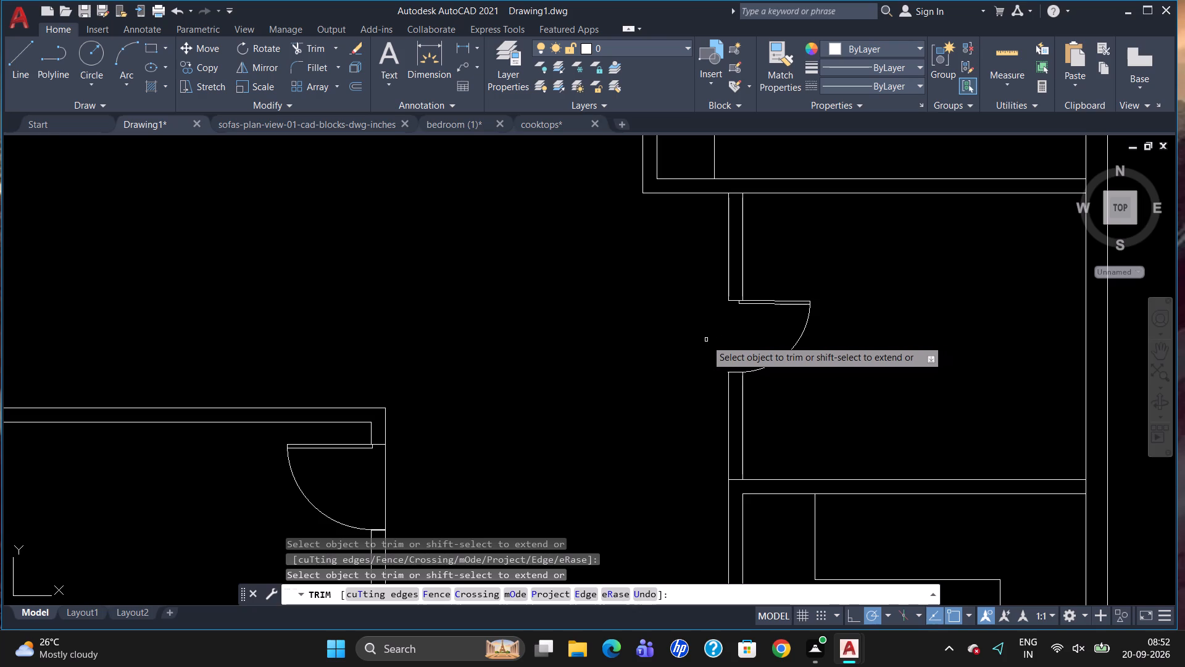
key("Escape")
Copy the upper-left bedroom's door block into the open central hall.
scroll(704, 345, "down", 3)
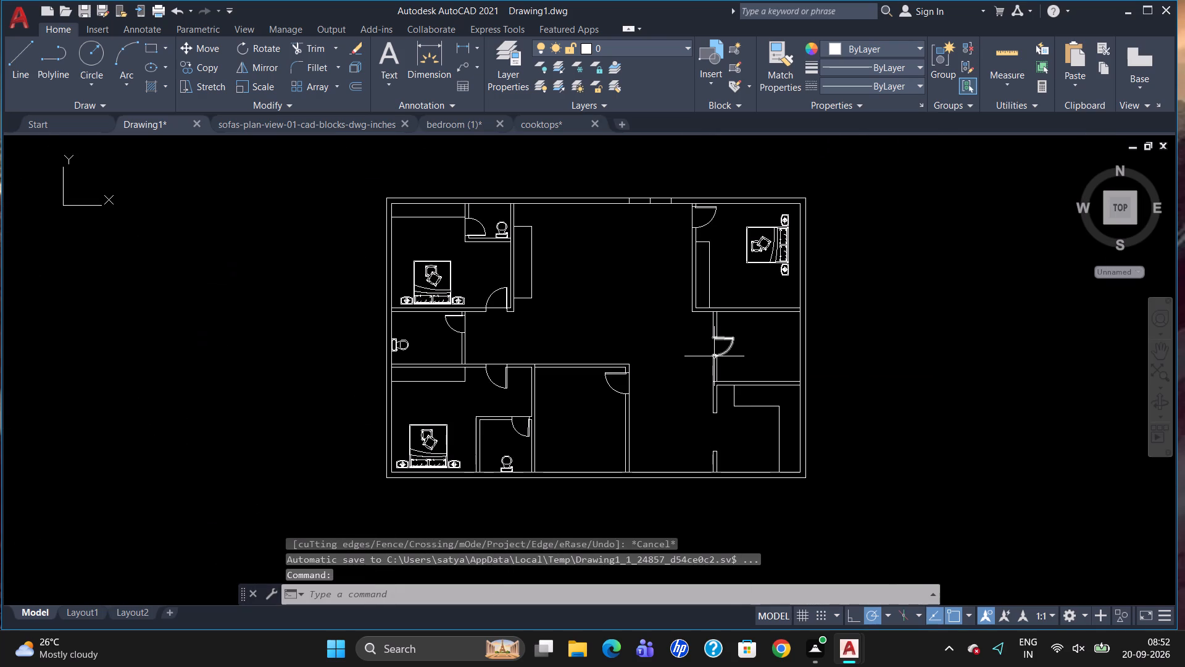
scroll(699, 376, "down", 1)
scroll(641, 281, "up", 1)
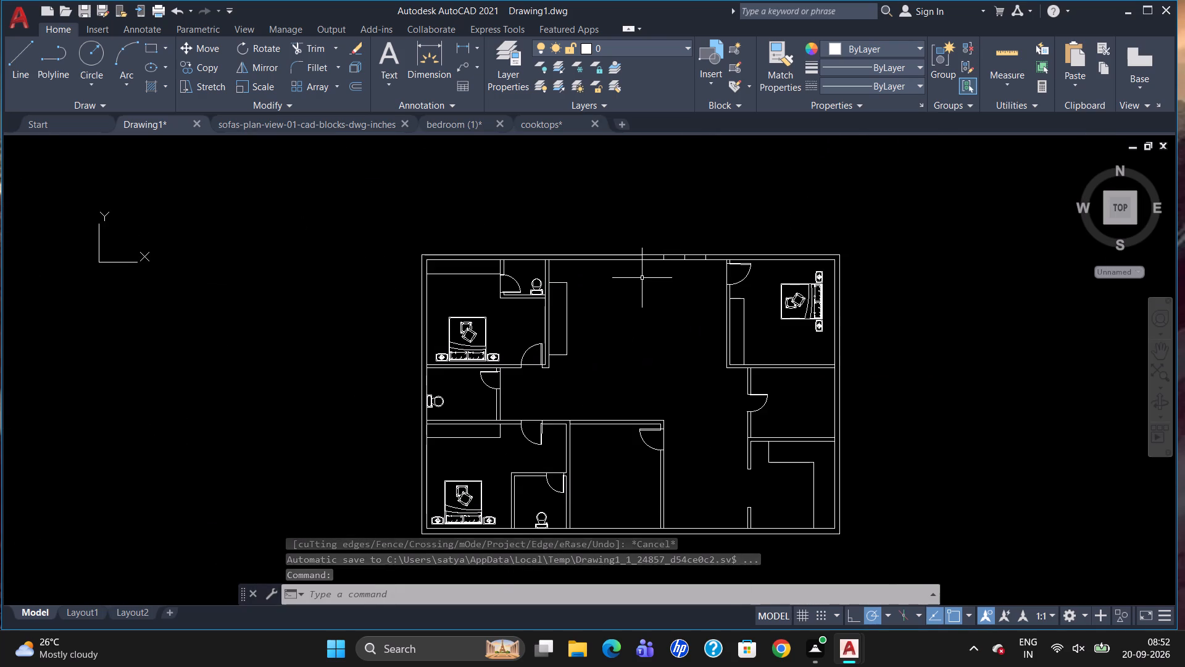
scroll(681, 229, "up", 1)
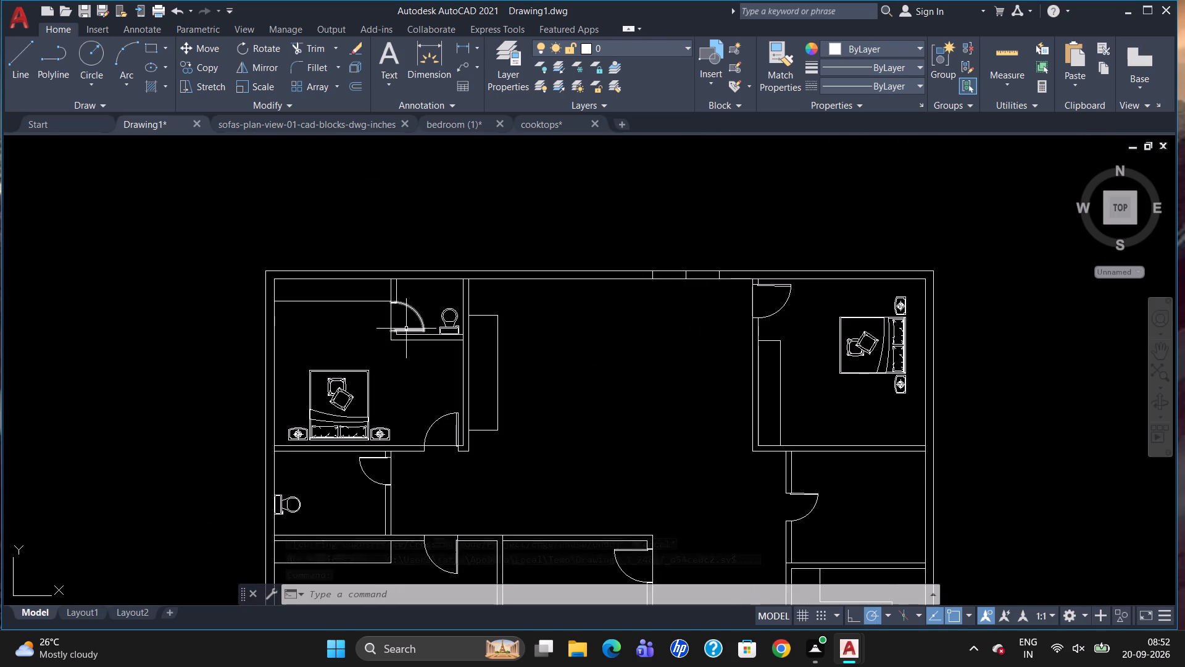
scroll(734, 303, "down", 1)
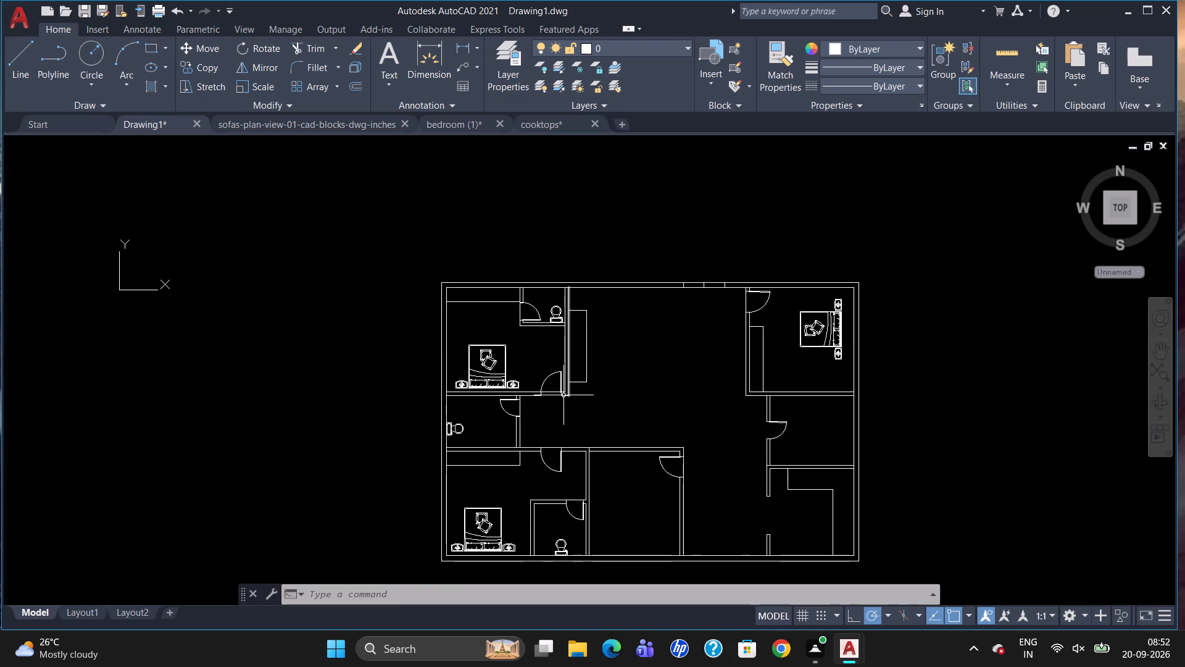
scroll(563, 395, "up", 1)
left_click(558, 375)
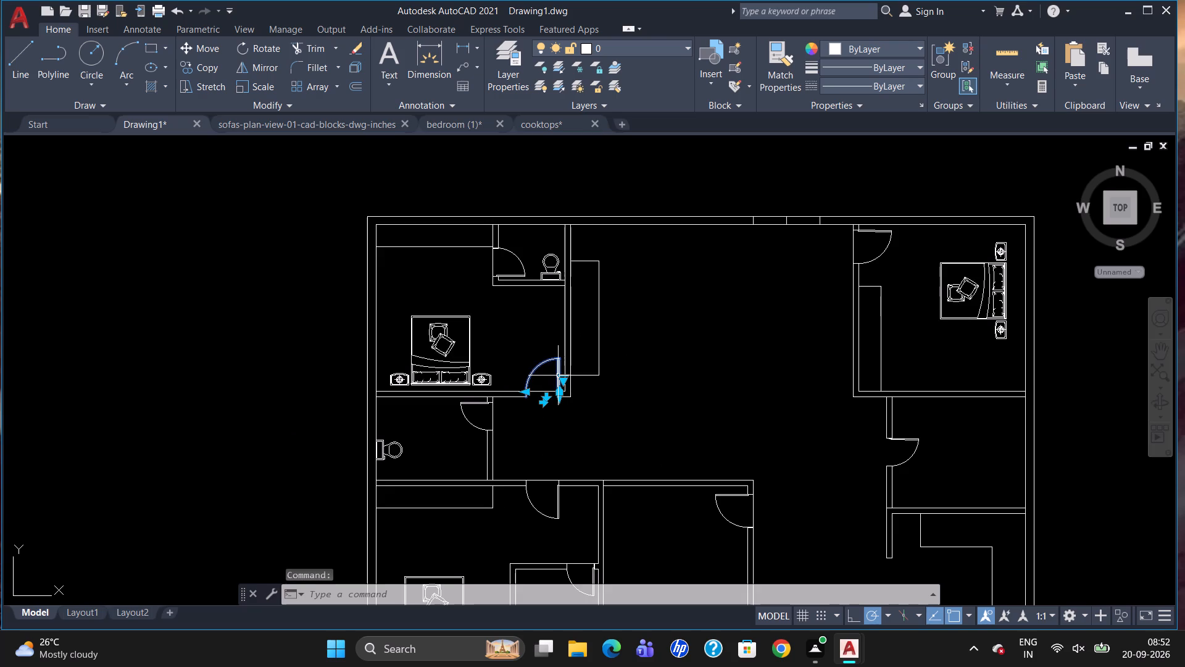
type("CO")
key("Return")
left_click_drag(558, 373, 628, 348)
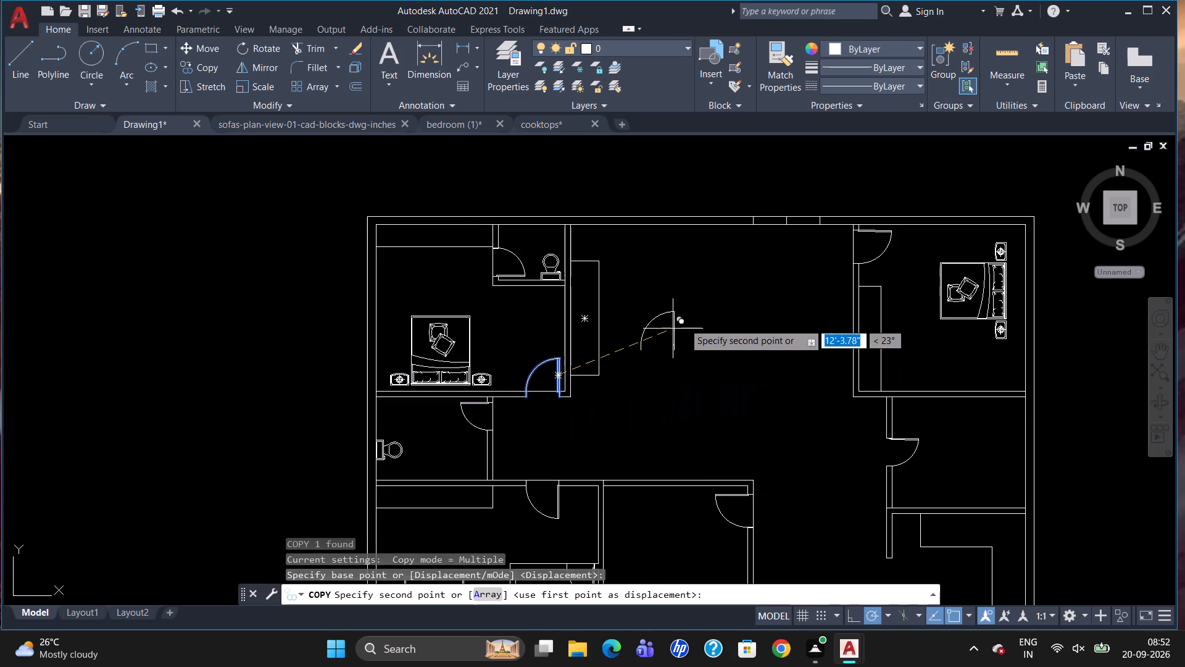
left_click(686, 322)
key("Escape")
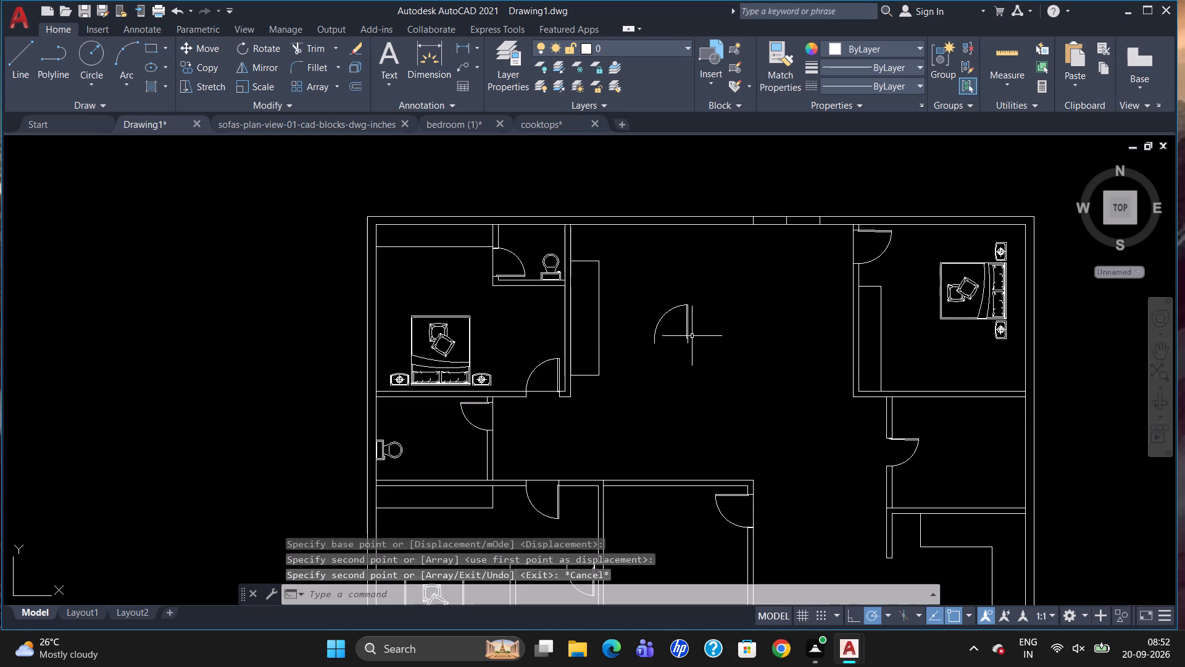
Rotate the copied door in the hall by 180 degrees so it swings down into the hall.
left_click(688, 336)
type("RO")
key("Return")
left_click_drag(688, 308, 704, 342)
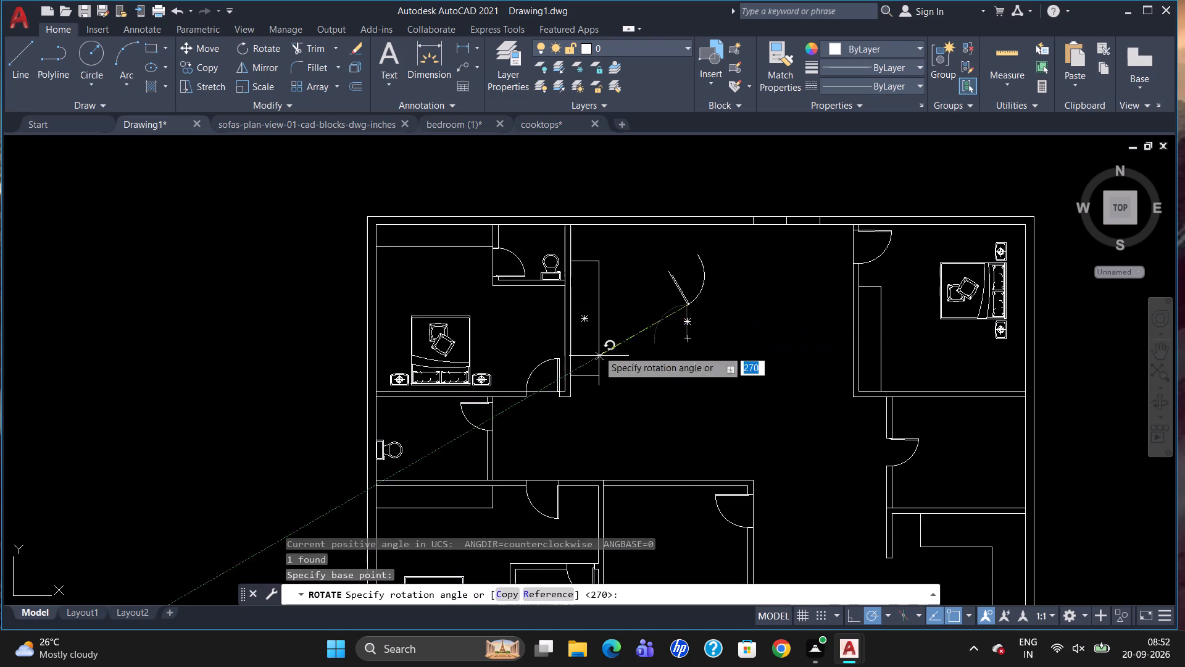
left_click(597, 306)
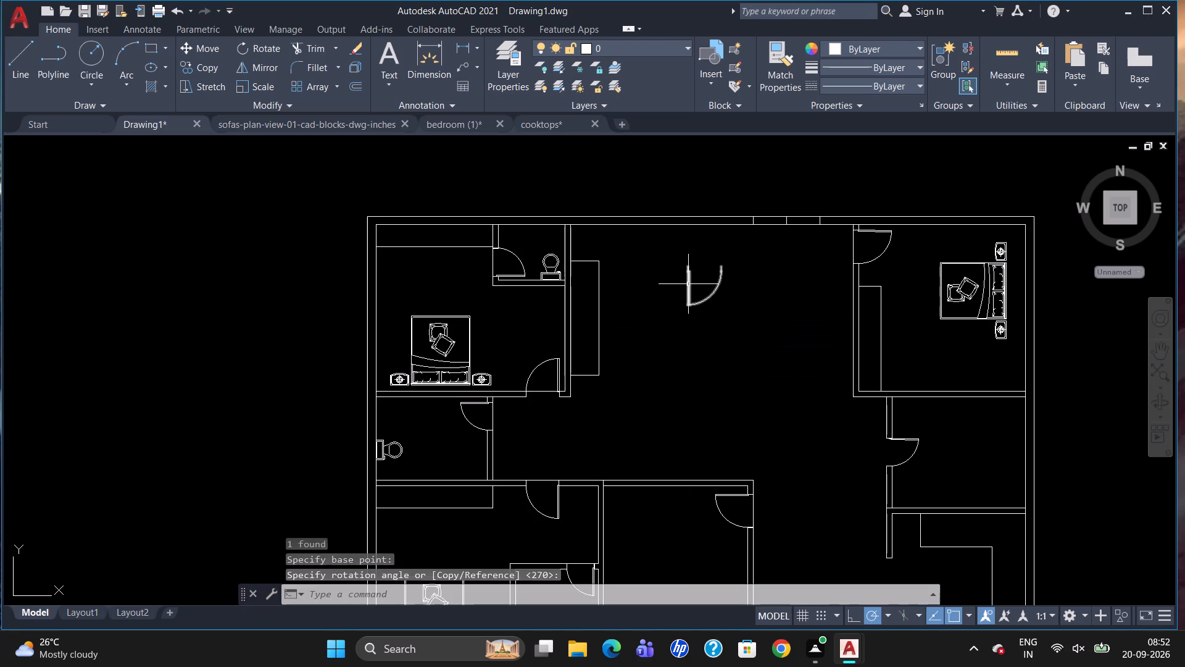
Move the rotated door up to the left end of the entrance opening in the top outer wall.
left_click(688, 284)
key("m")
key("Return")
scroll(682, 270, "up", 2)
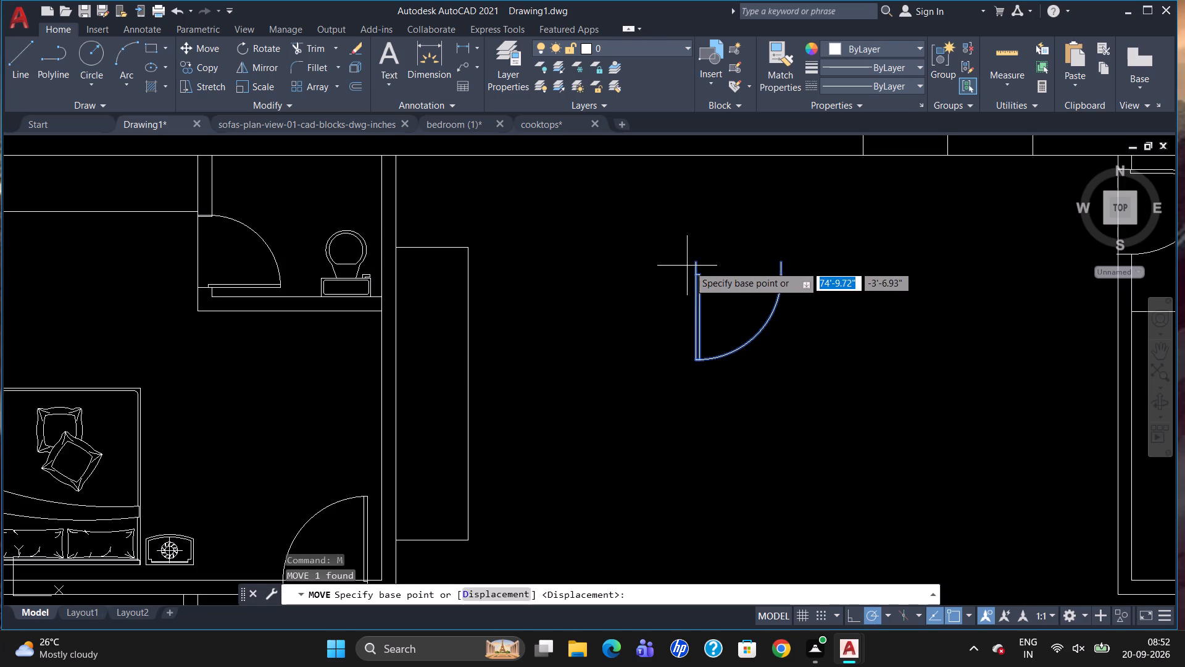
left_click(696, 264)
scroll(784, 283, "down", 2)
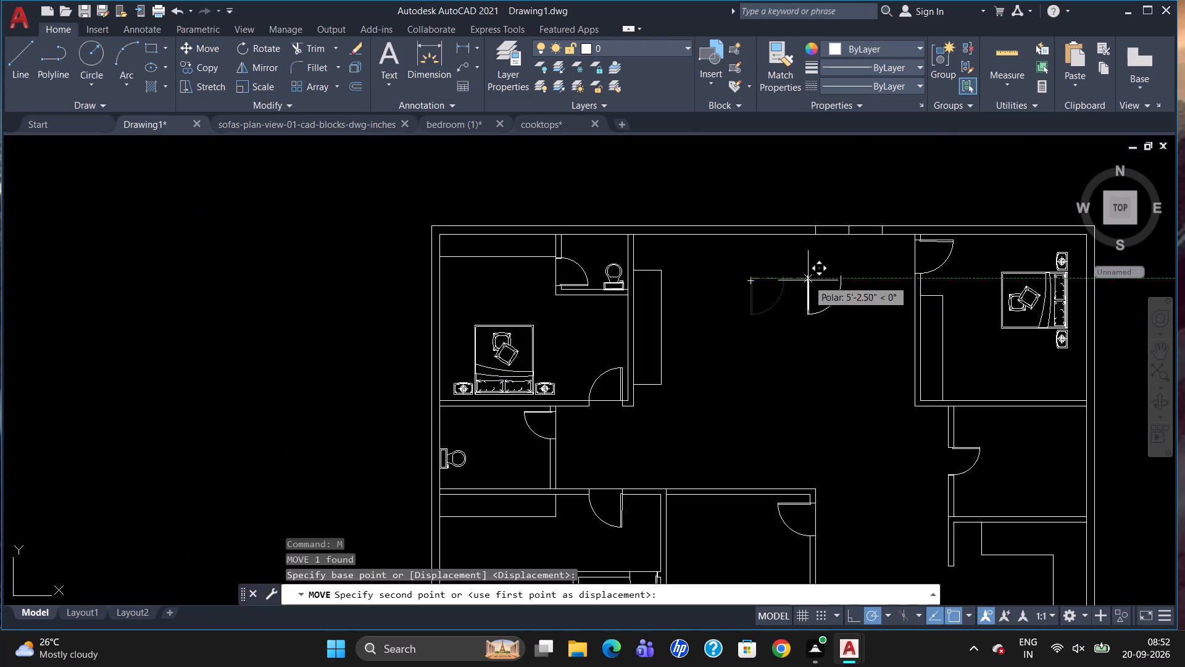
scroll(825, 215, "up", 4)
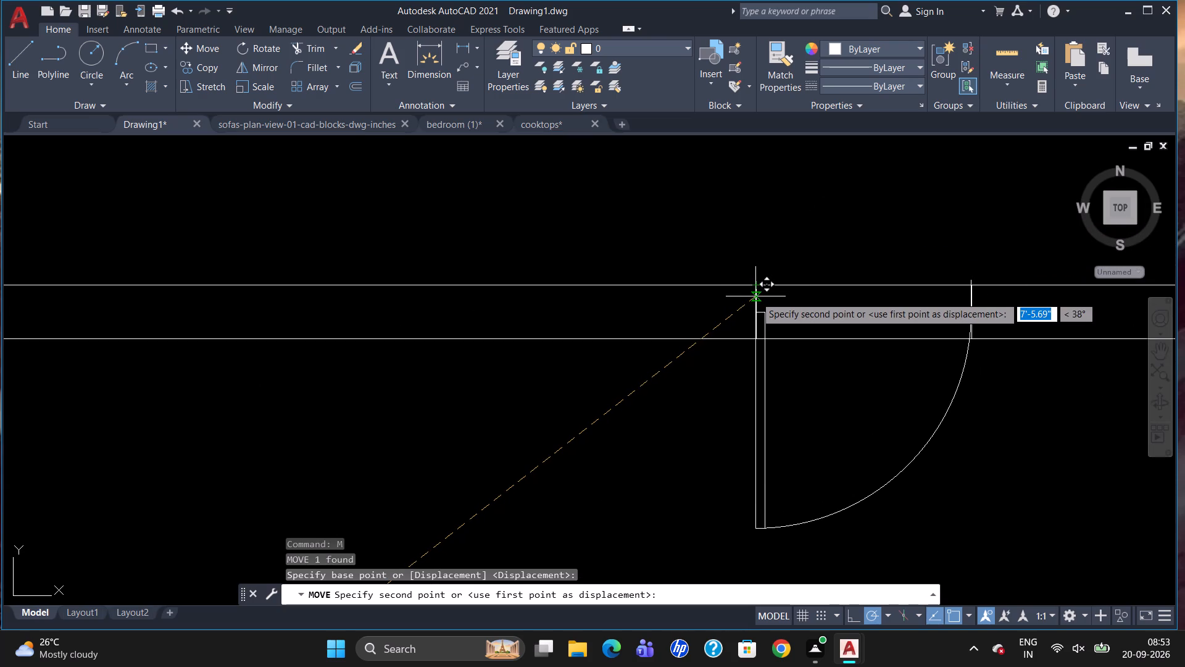
left_click(755, 296)
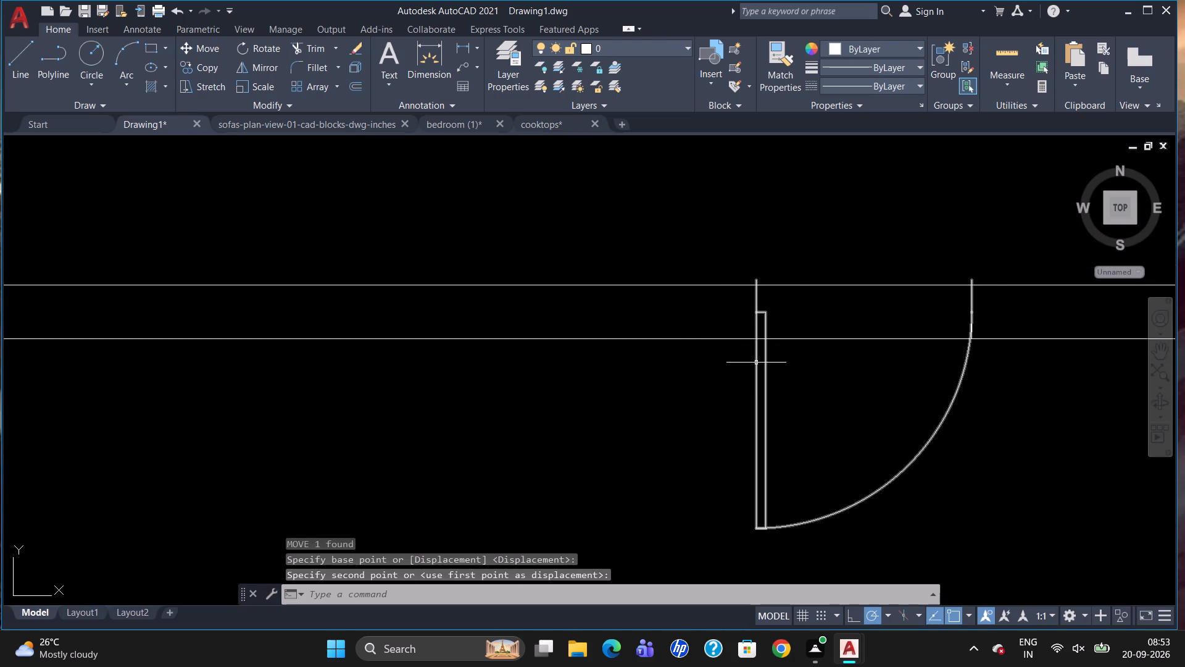
Move the entrance door slightly down so its jamb end meets the outer line of the top wall.
left_click(756, 361)
key("m")
key("Return")
scroll(744, 272, "up", 2)
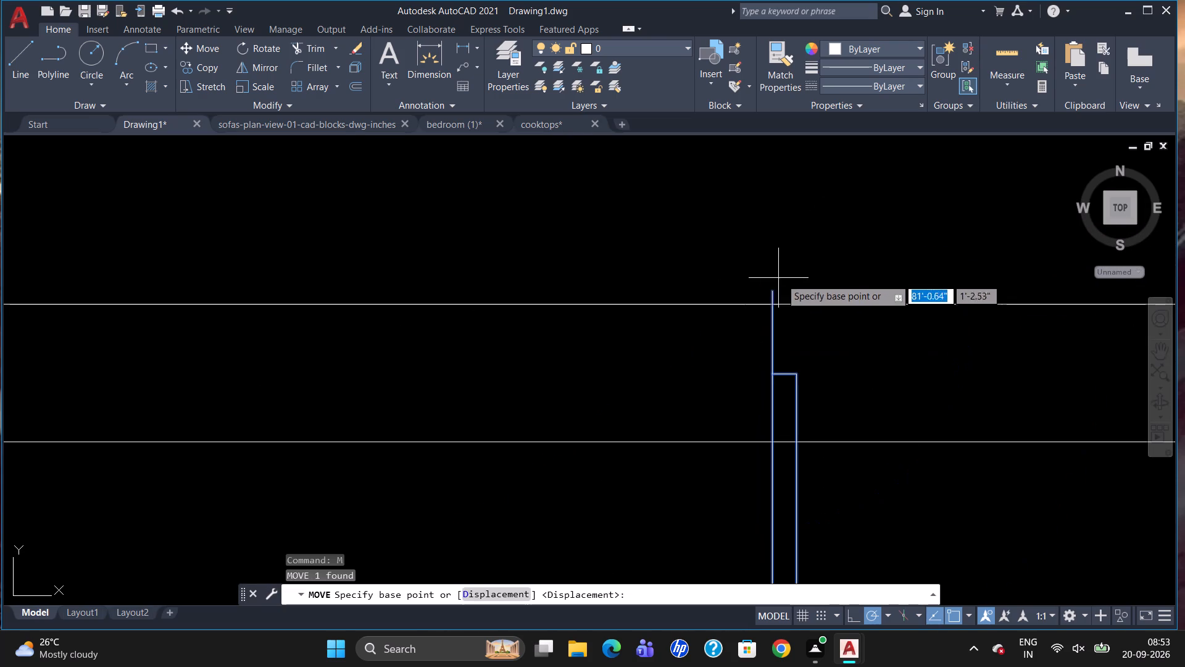
left_click_drag(779, 295, 781, 306)
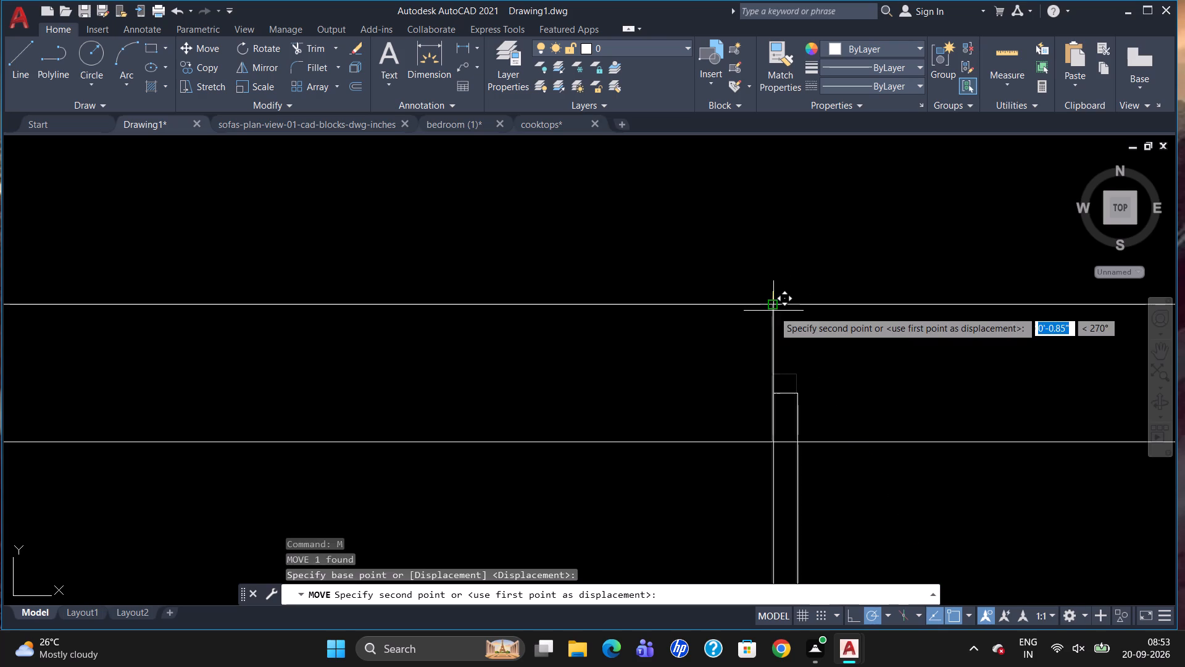
left_click(770, 311)
scroll(763, 308, "down", 5)
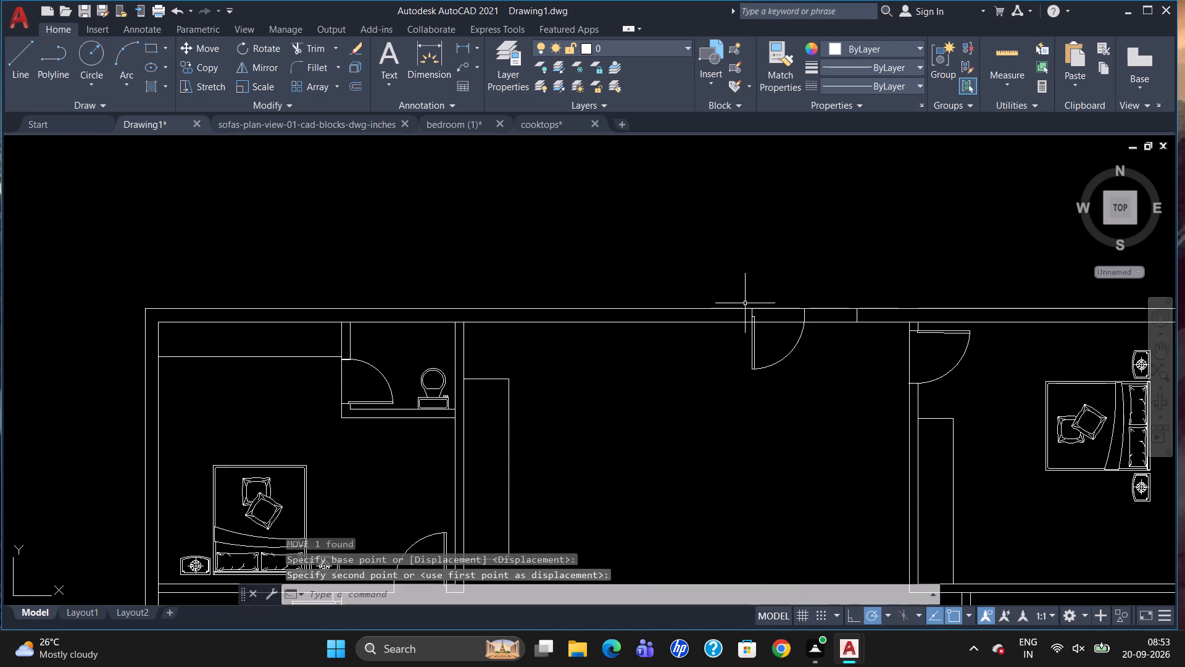
scroll(760, 278, "down", 2)
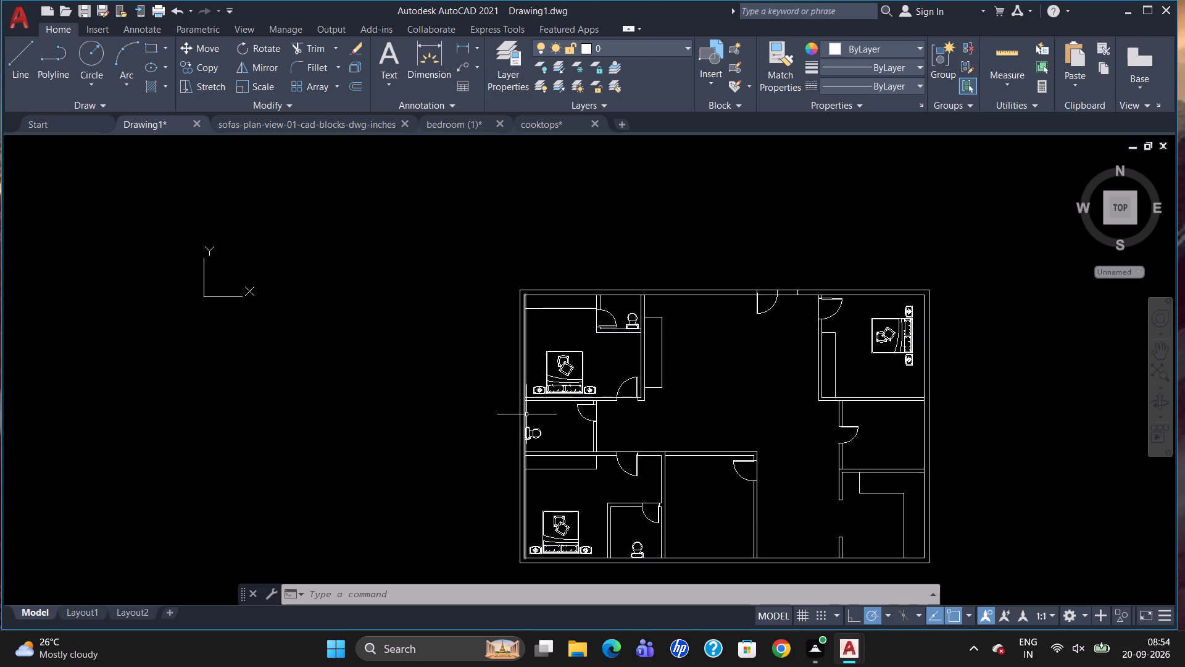
Copy the lower-left bedroom's door to the right end of the entrance opening, forming a double door with the first leaf.
scroll(852, 296, "up", 2)
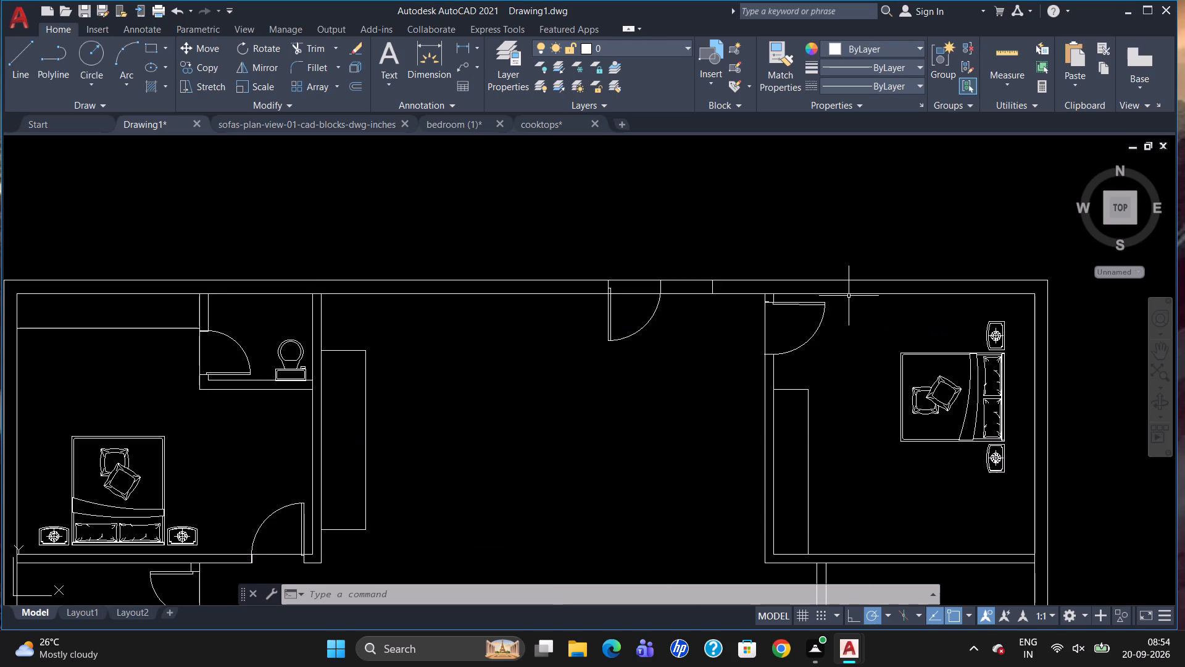
scroll(846, 298, "down", 2)
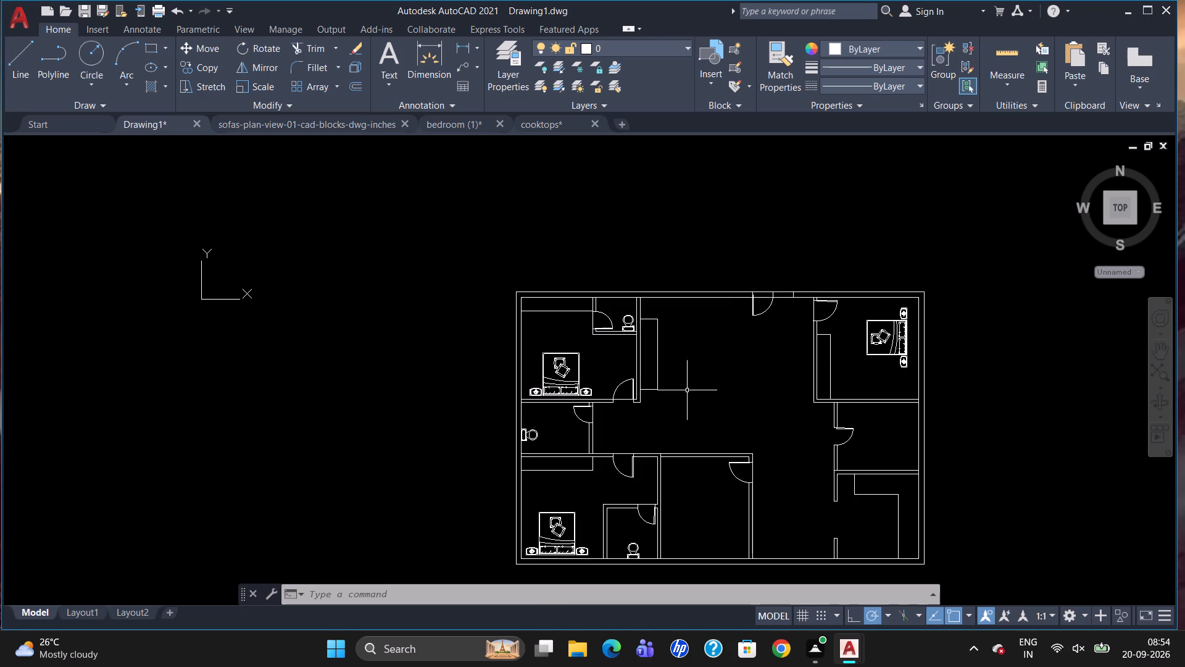
left_click(632, 475)
type("CO")
key("Return")
left_click_drag(634, 451, 652, 443)
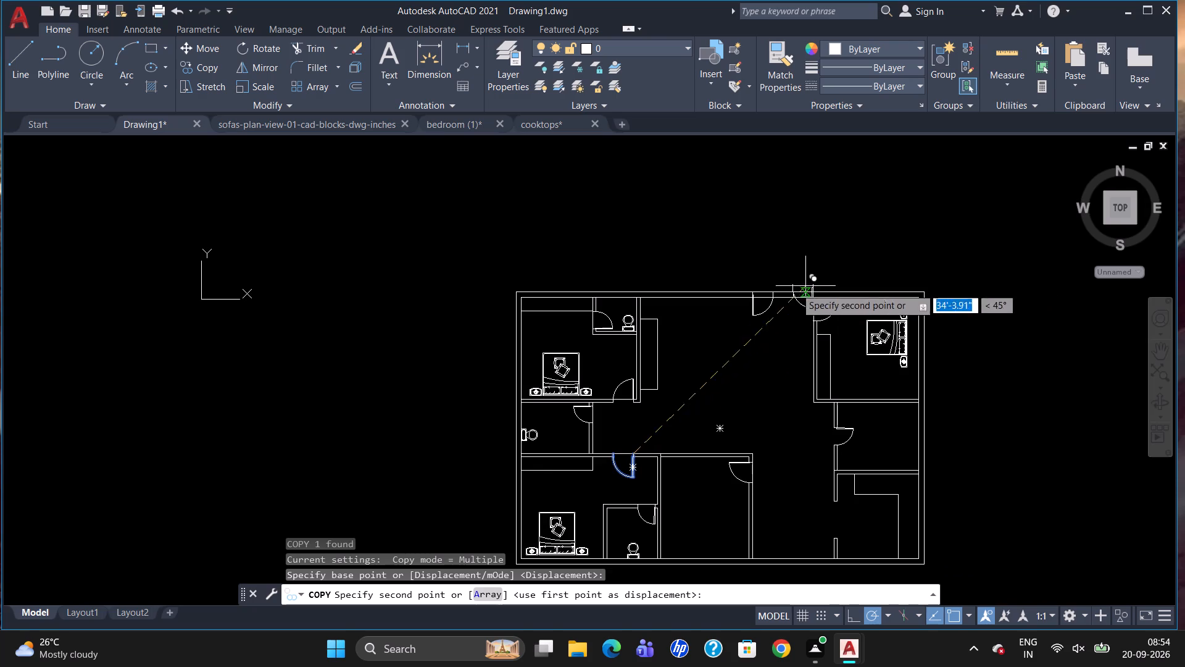
scroll(784, 290, "up", 5)
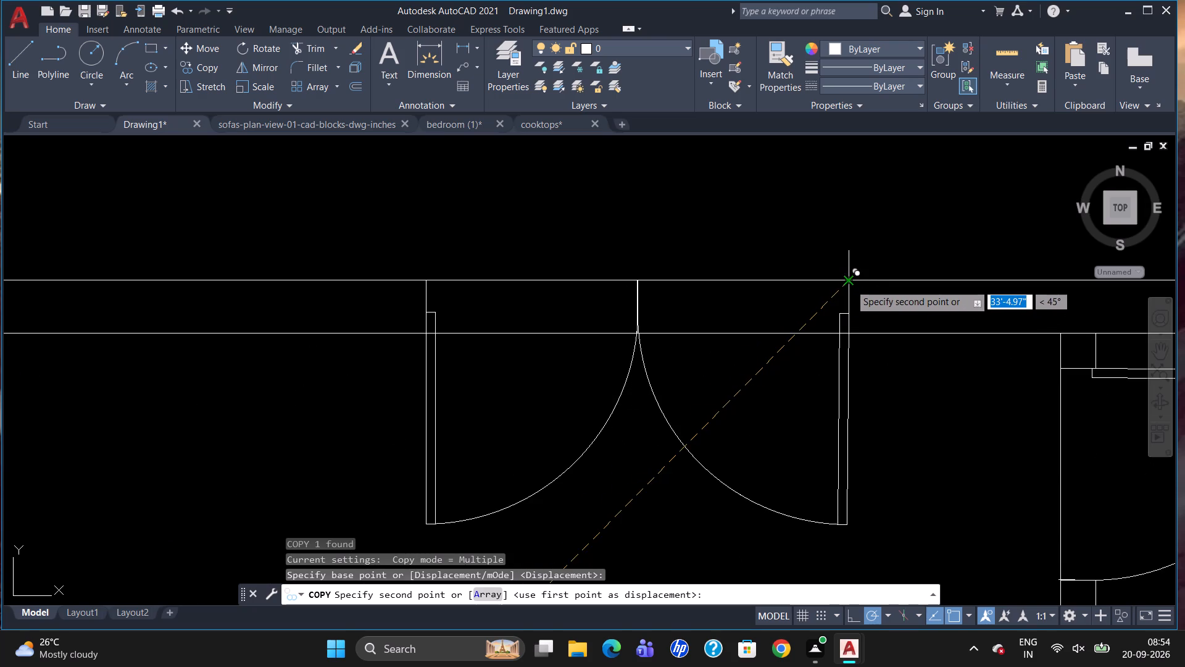
left_click(850, 285)
key("Escape")
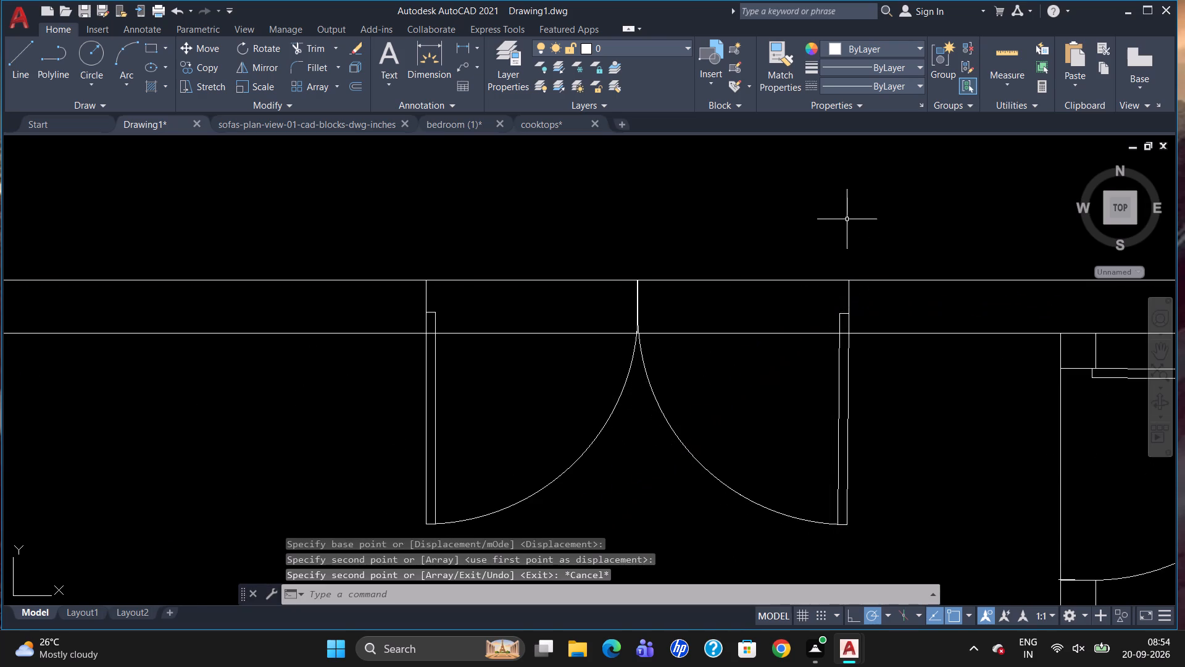
Trim the top wall's inner line across both leaves of the entrance double door.
scroll(847, 218, "down", 2)
type("TR")
key("Return")
key("Return")
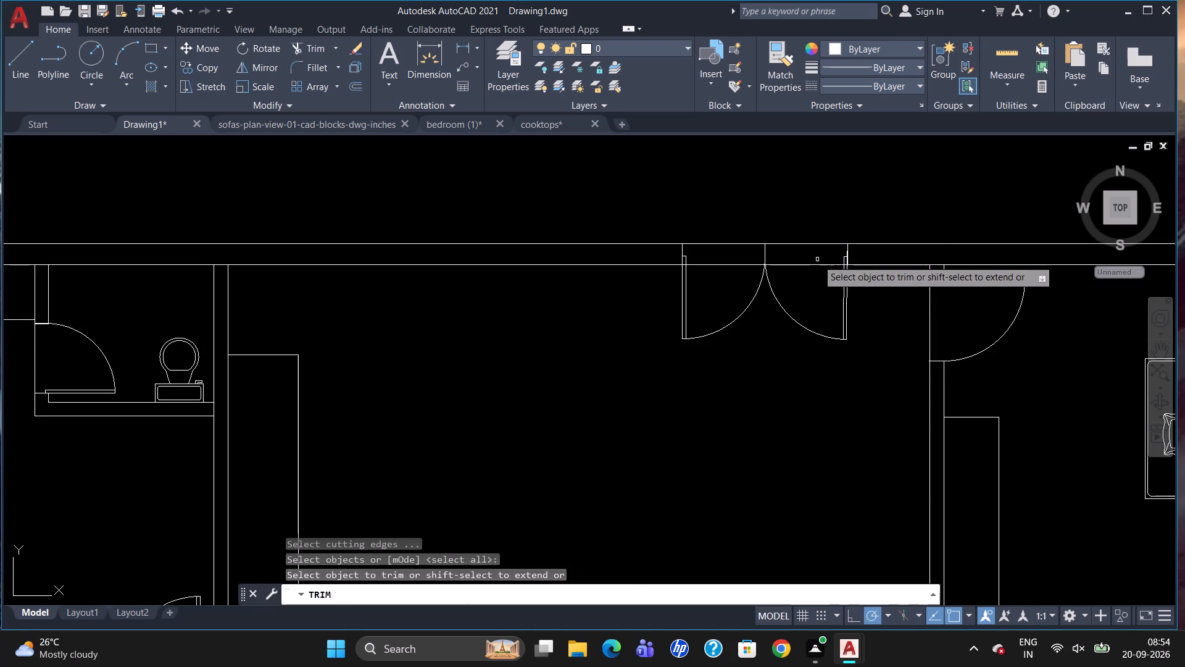
left_click(811, 264)
left_click_drag(719, 264, 726, 269)
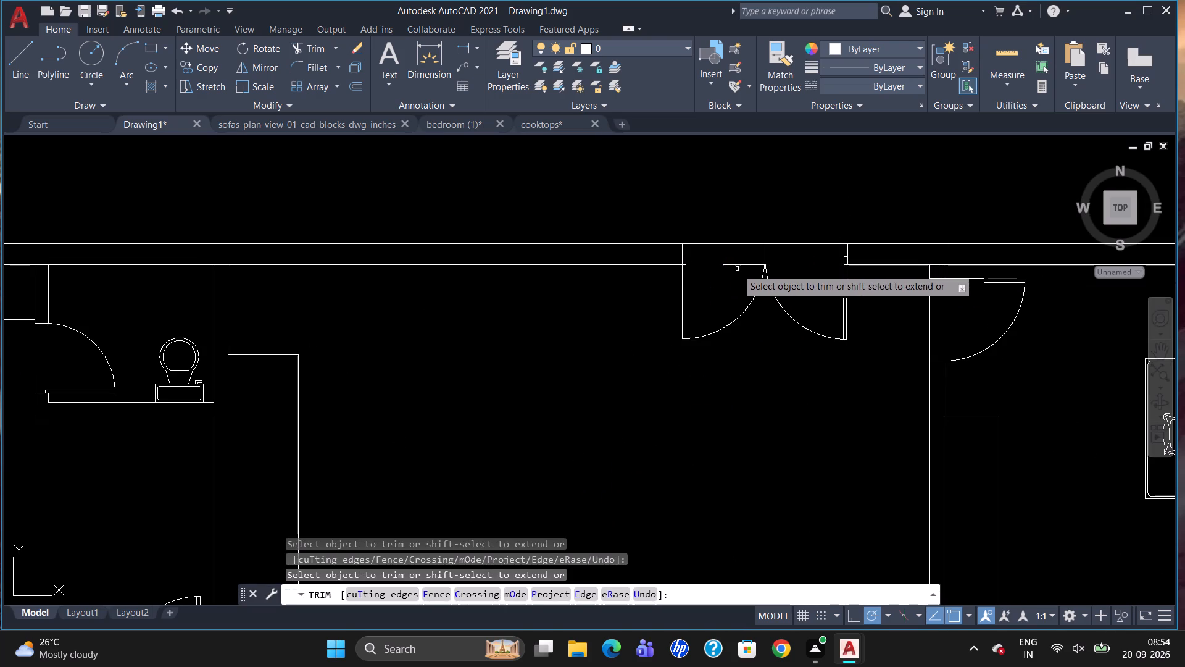
left_click(738, 265)
scroll(770, 248, "up", 4)
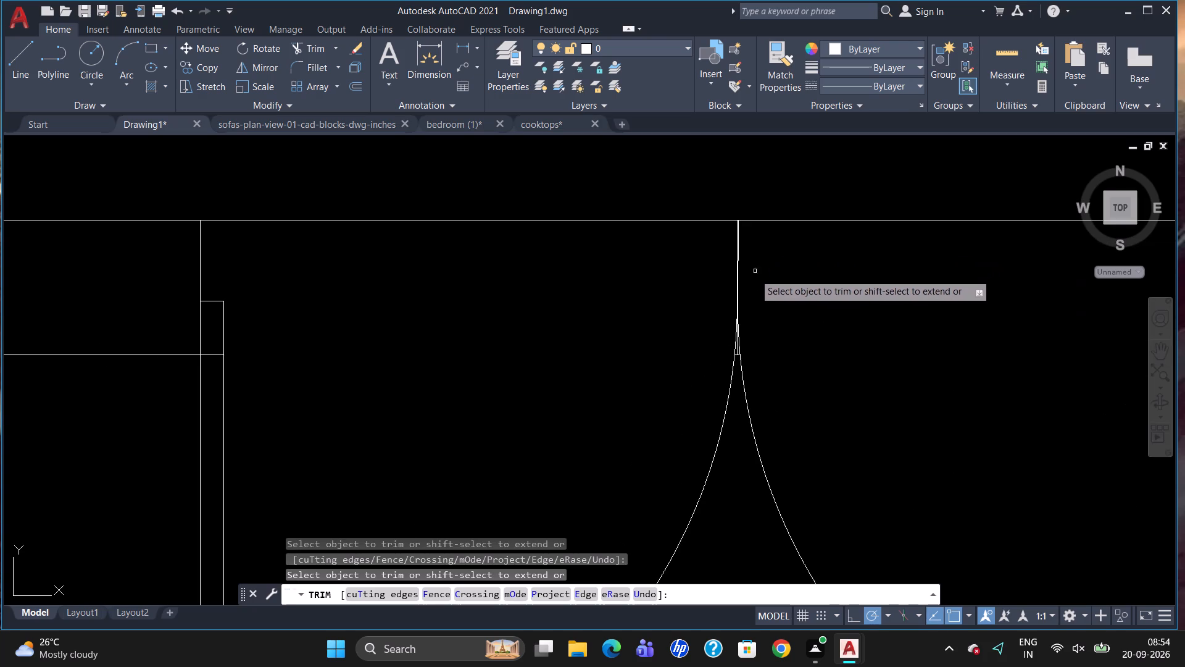
scroll(738, 356, "up", 3)
left_click(733, 331)
key("Escape")
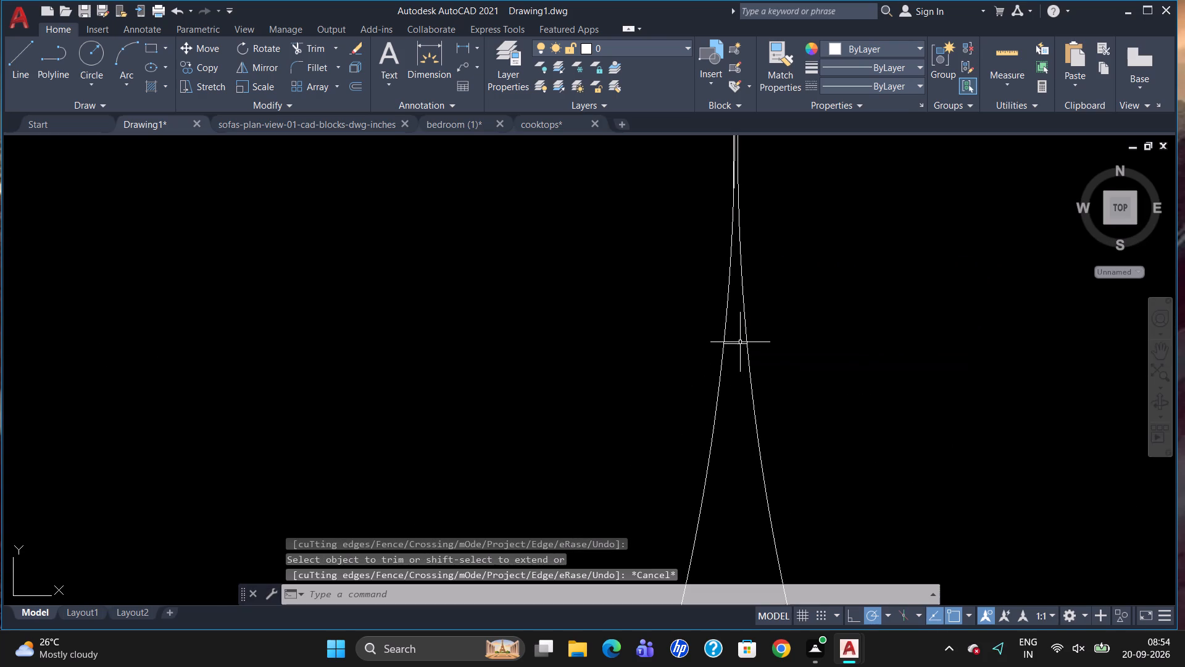
Delete the short leftover wall segment where the two entrance door swings meet.
left_click(738, 345)
key("Delete")
scroll(758, 364, "down", 2)
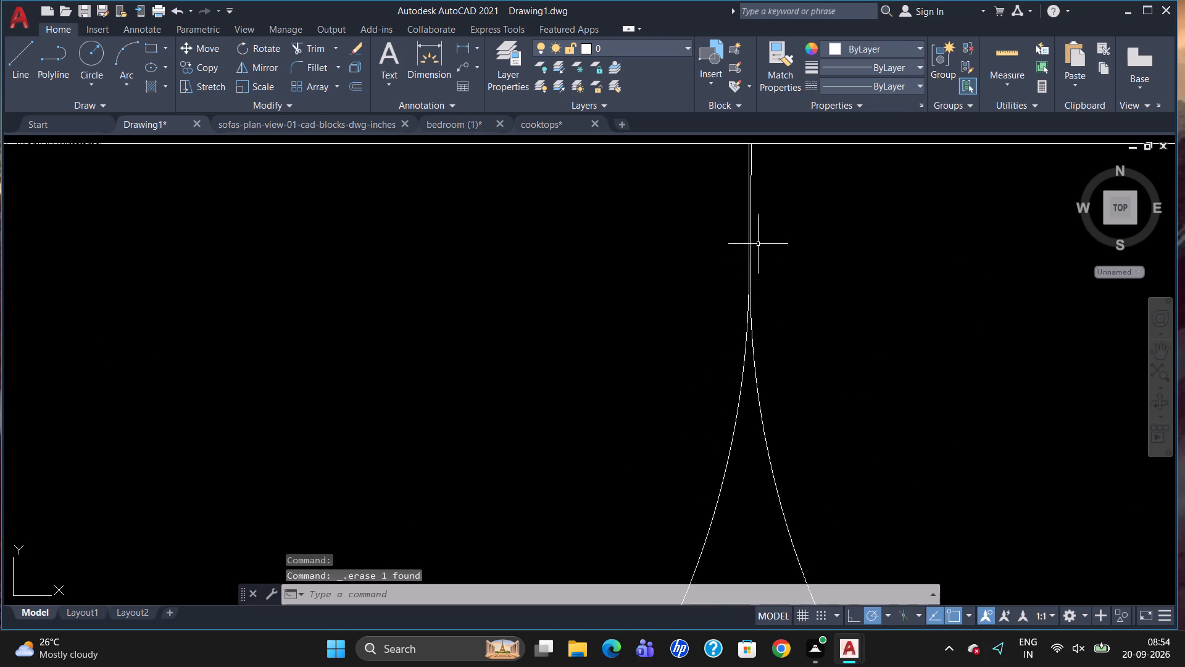
scroll(763, 208, "down", 7)
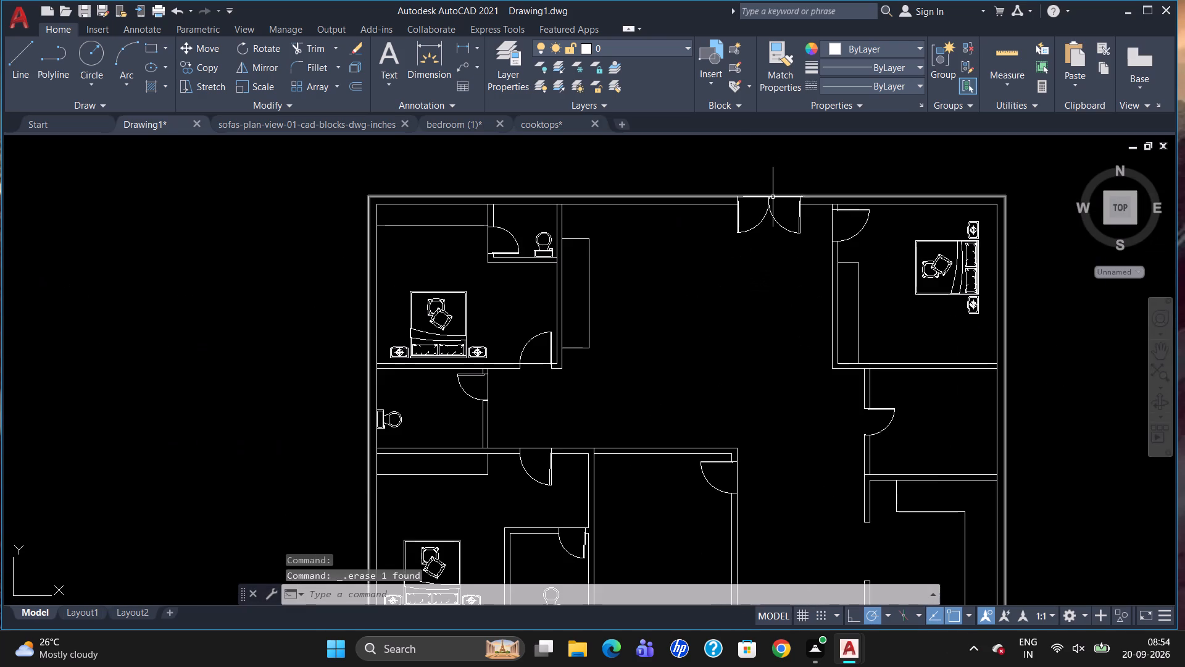
scroll(805, 290, "down", 1)
scroll(886, 485, "up", 1)
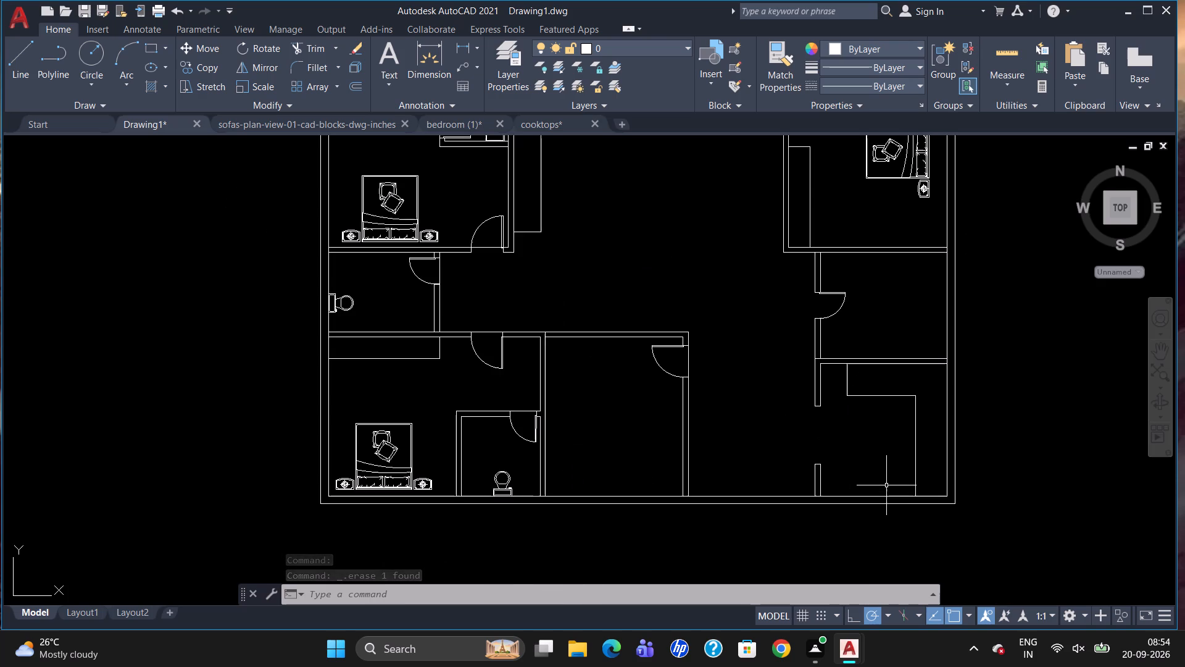
scroll(834, 395, "down", 1)
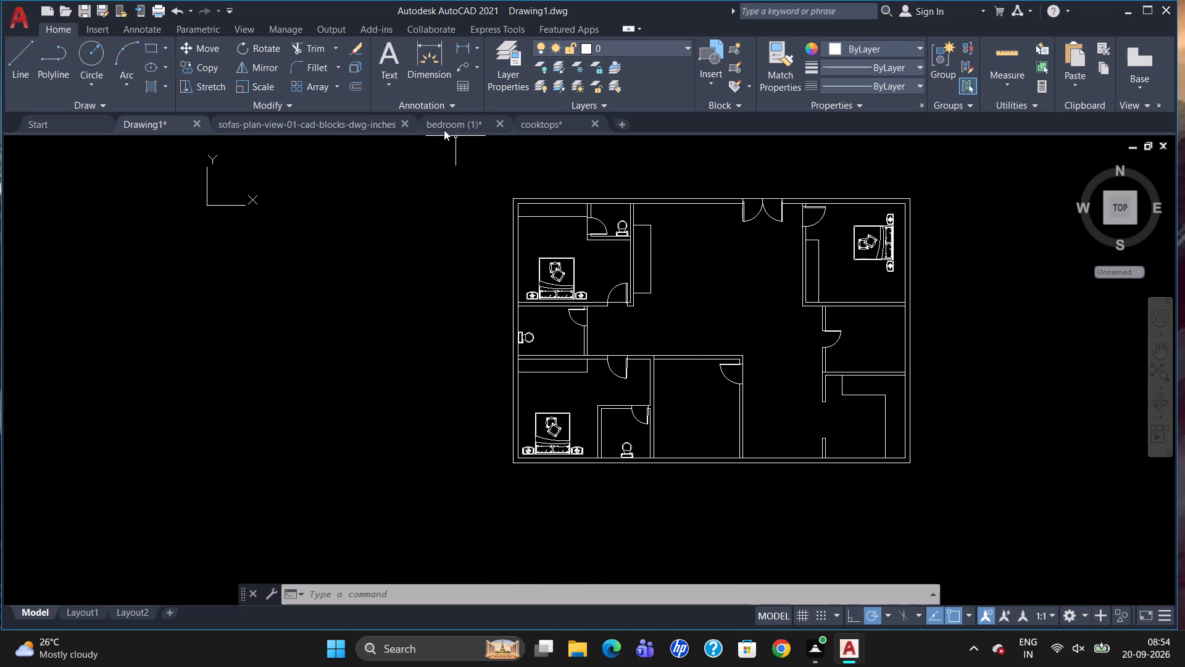
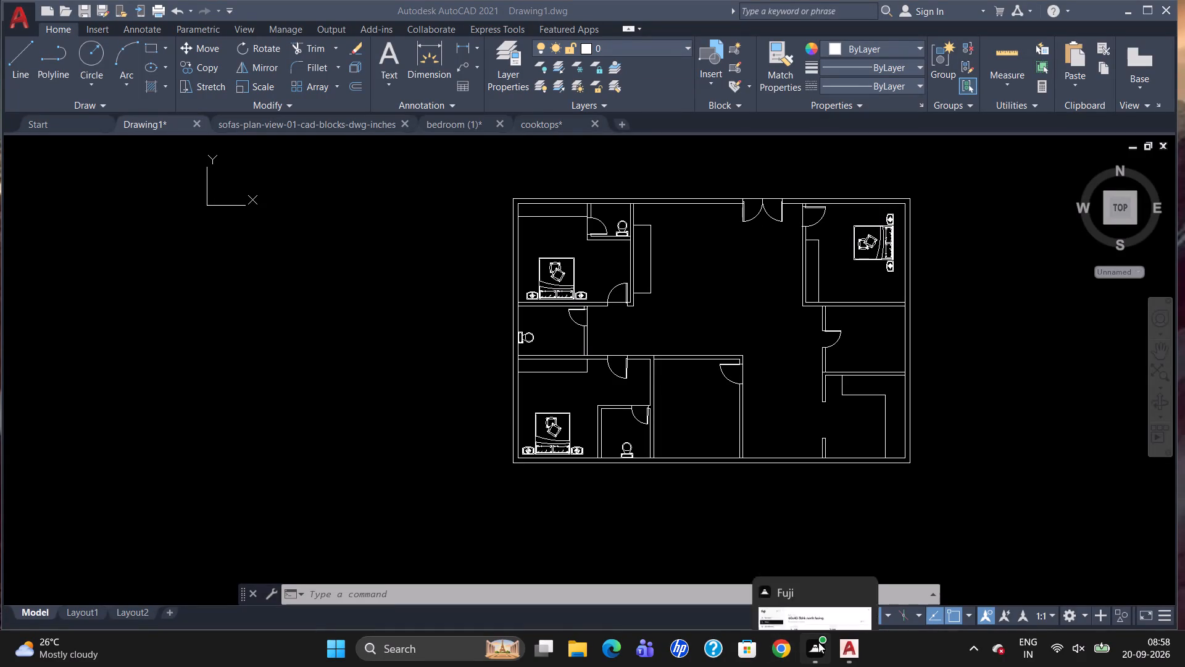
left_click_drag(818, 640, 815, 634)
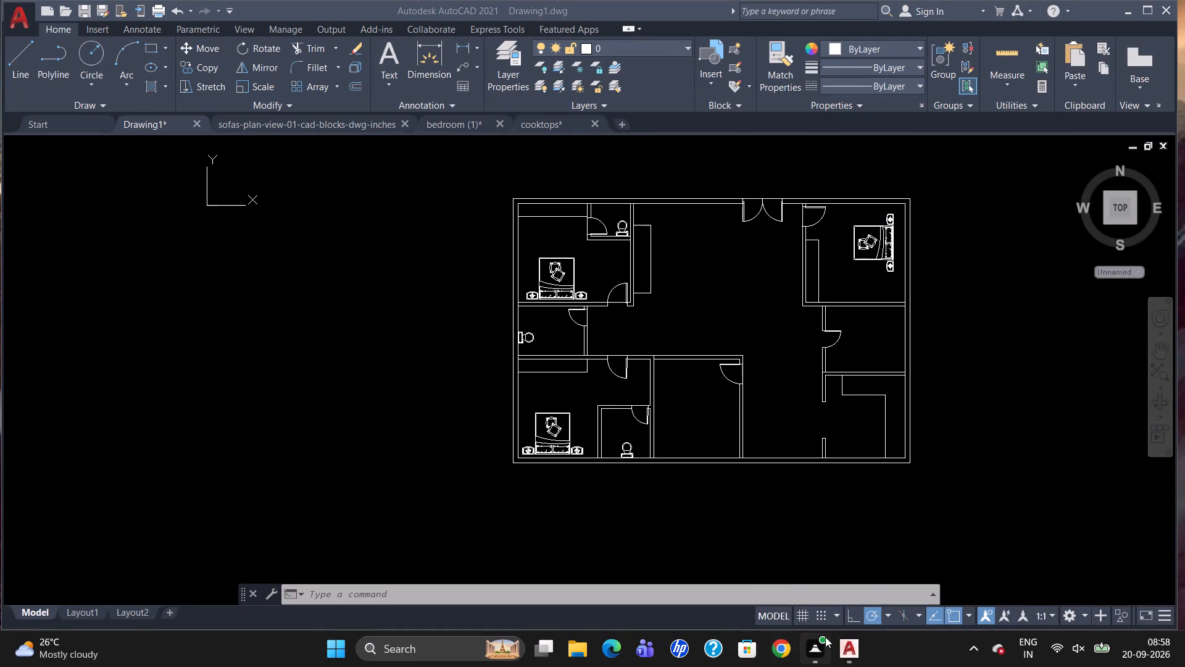
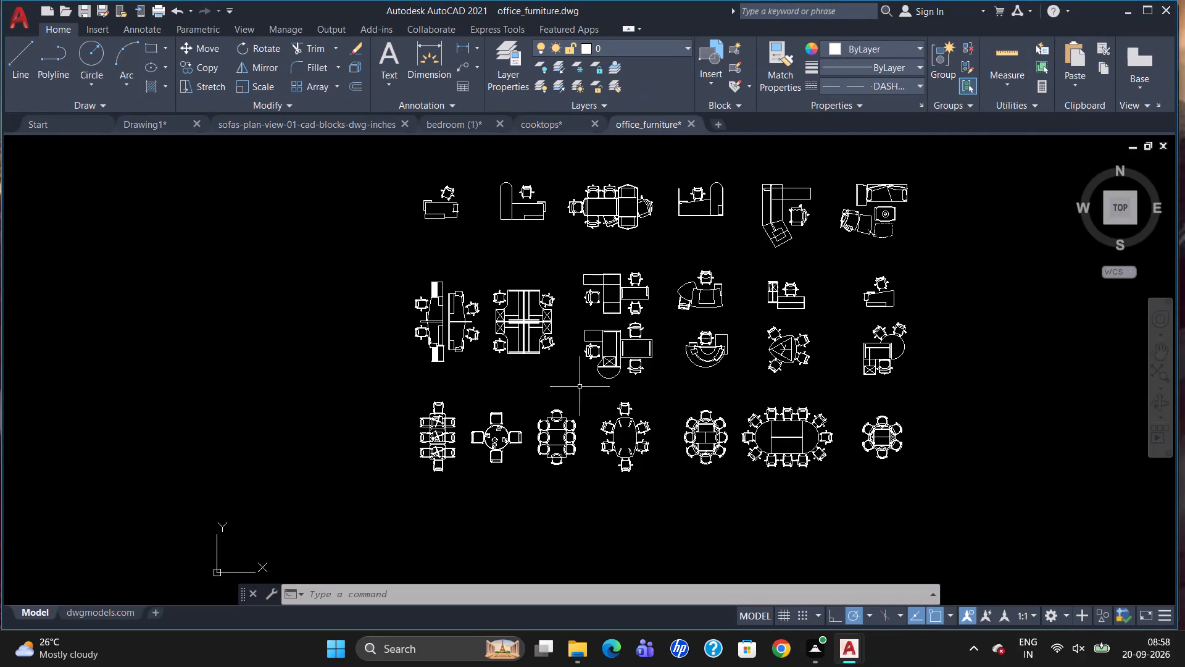
Group the six-chair conference table set in the top row of the office_furniture drawing.
scroll(578, 384, "up", 1)
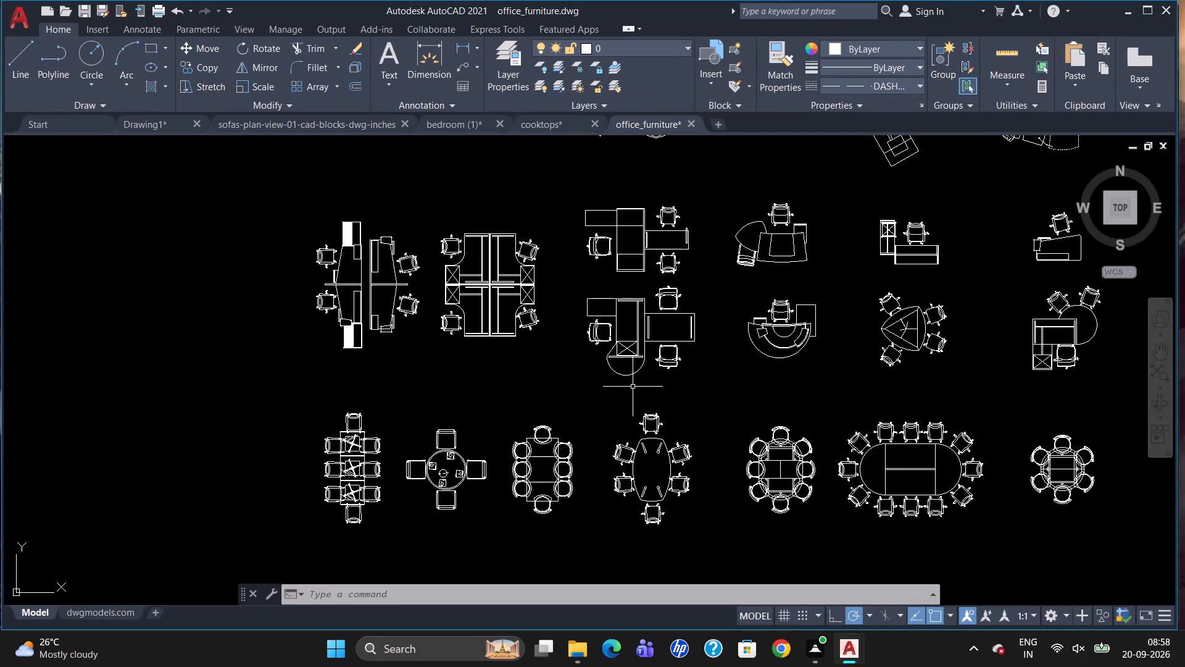
scroll(626, 396, "down", 1)
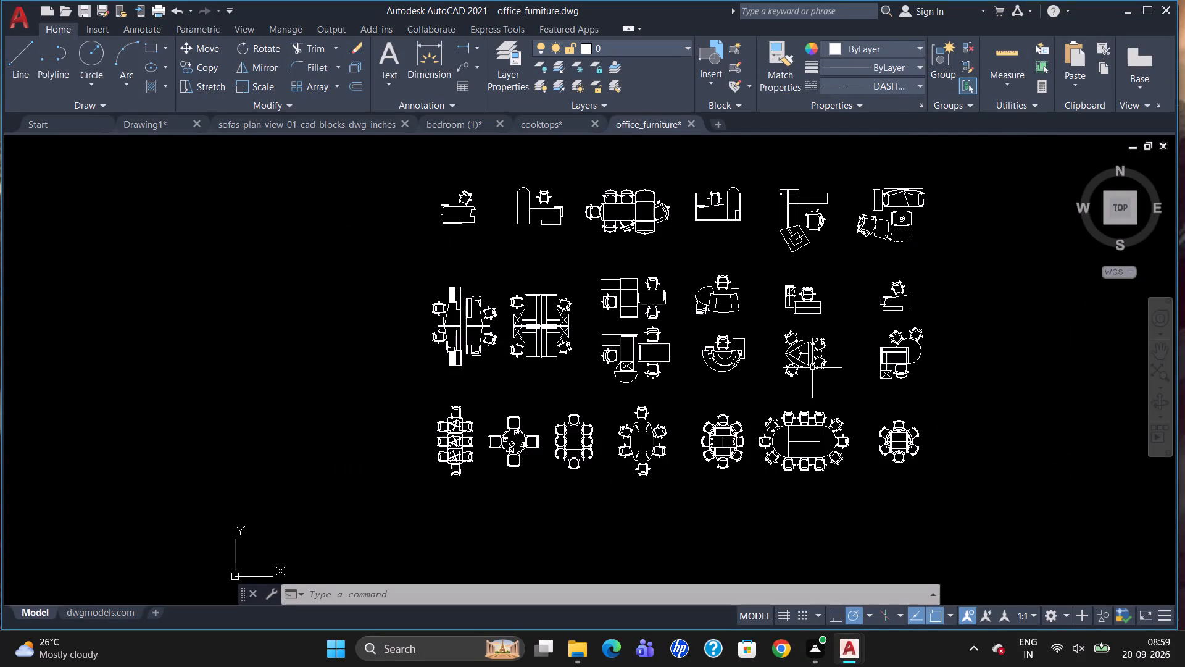
scroll(917, 324, "up", 1)
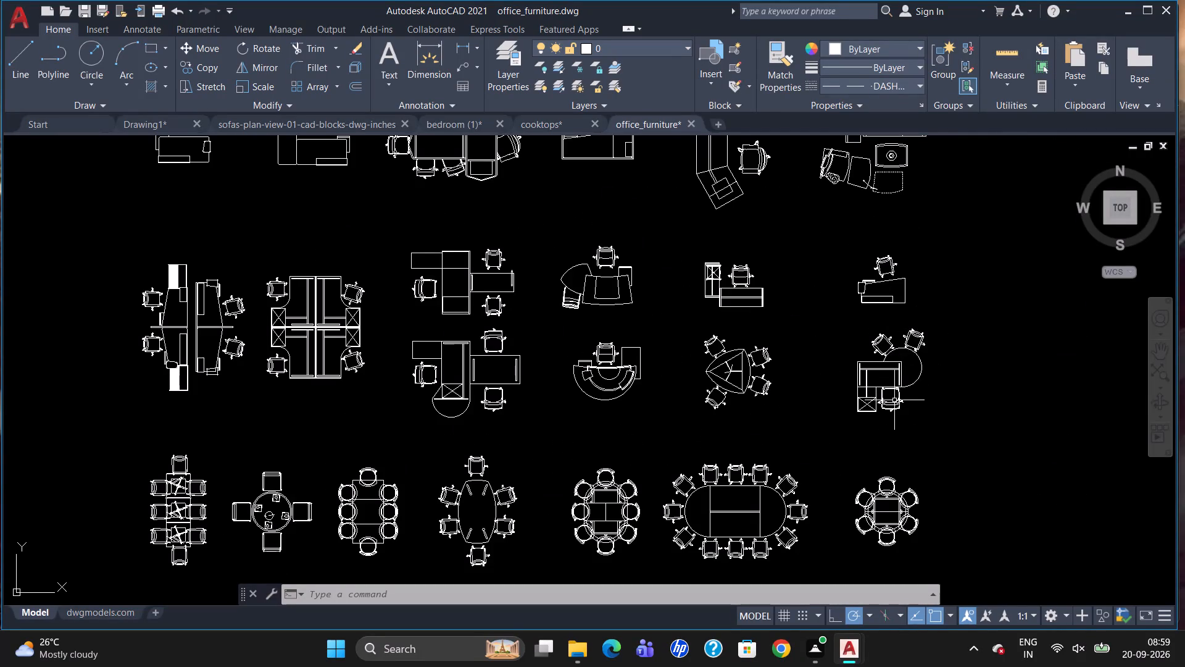
scroll(894, 403, "down", 1)
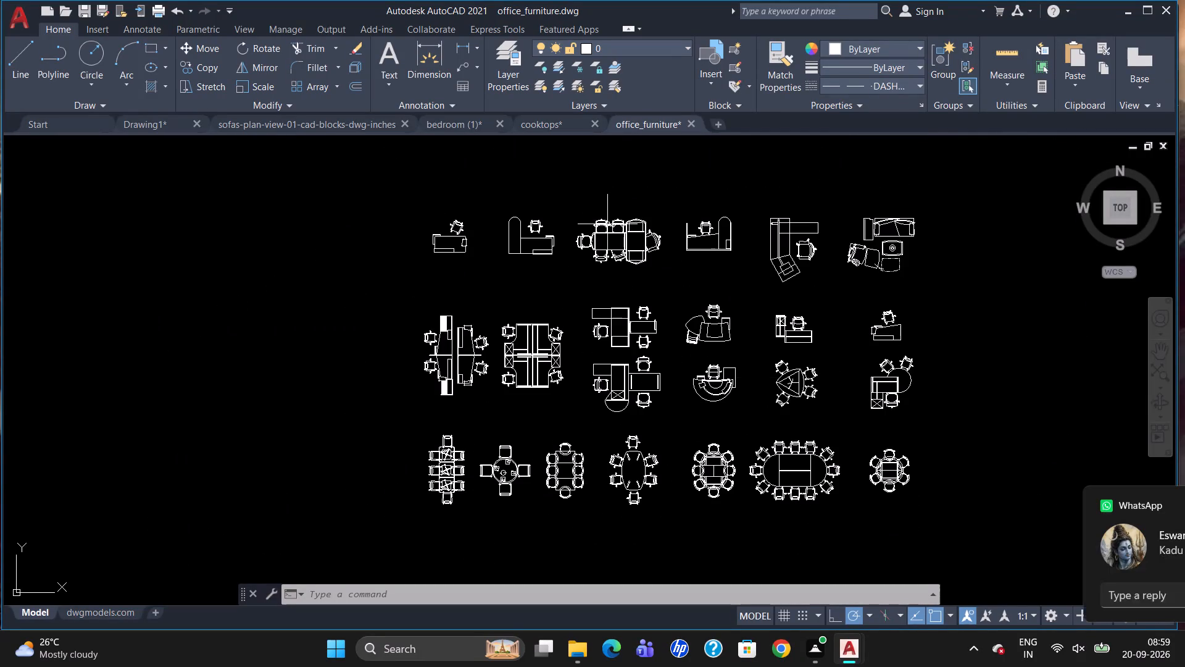
left_click(607, 224)
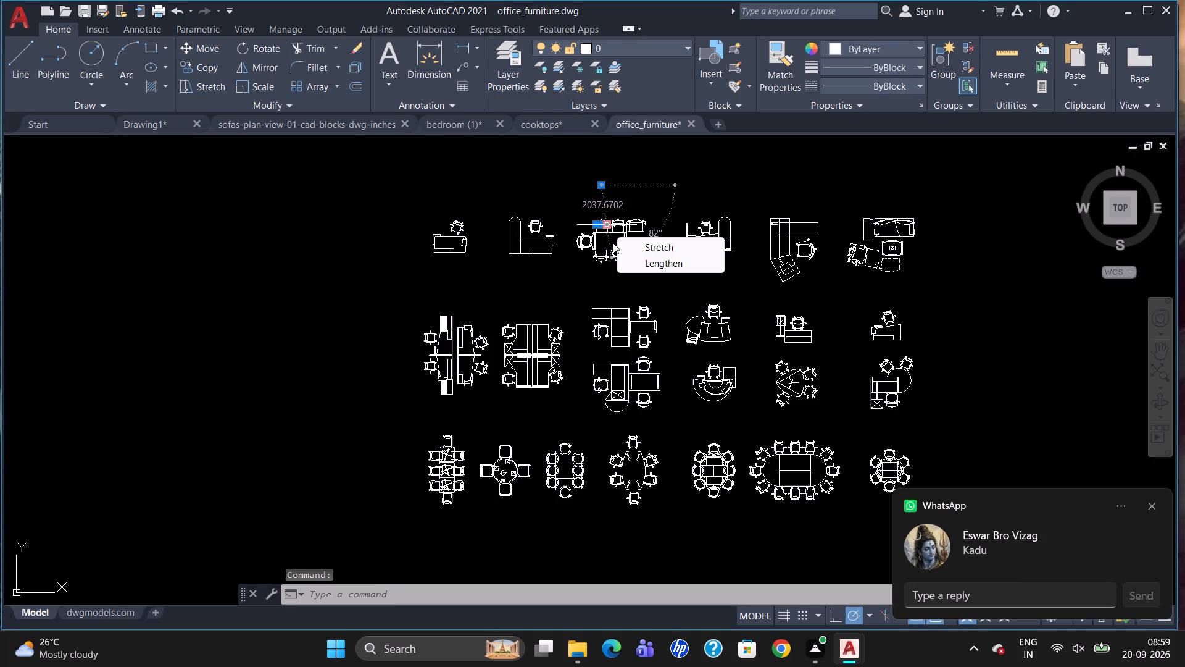
key("Escape")
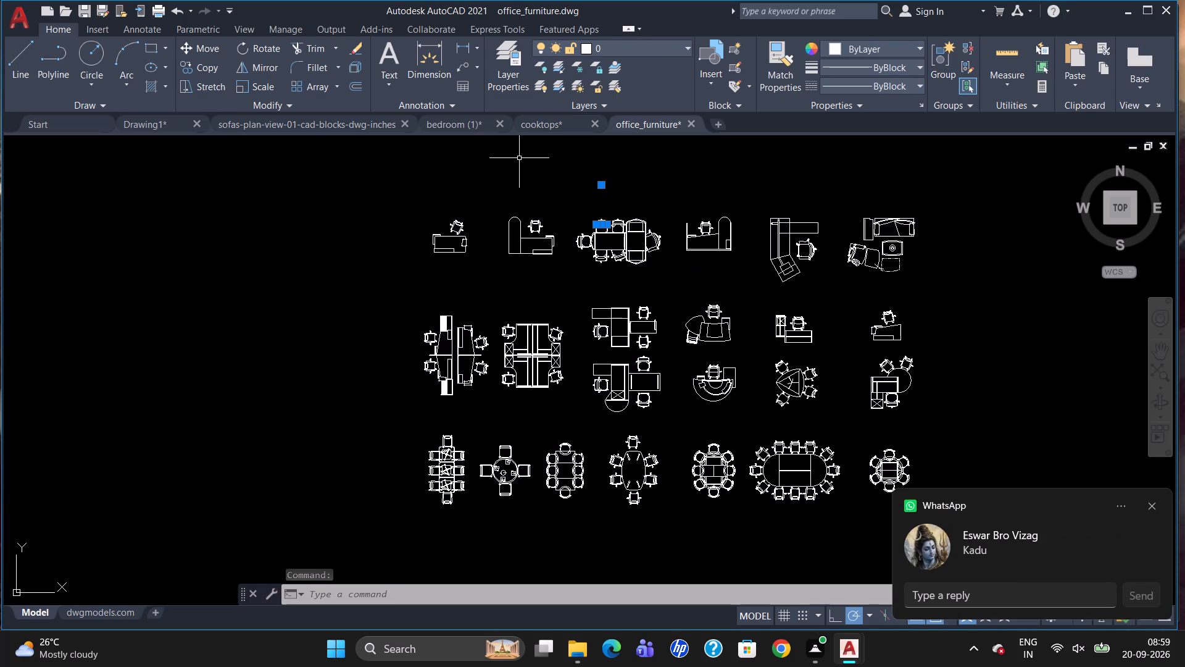
key("Escape")
scroll(580, 148, "up", 1)
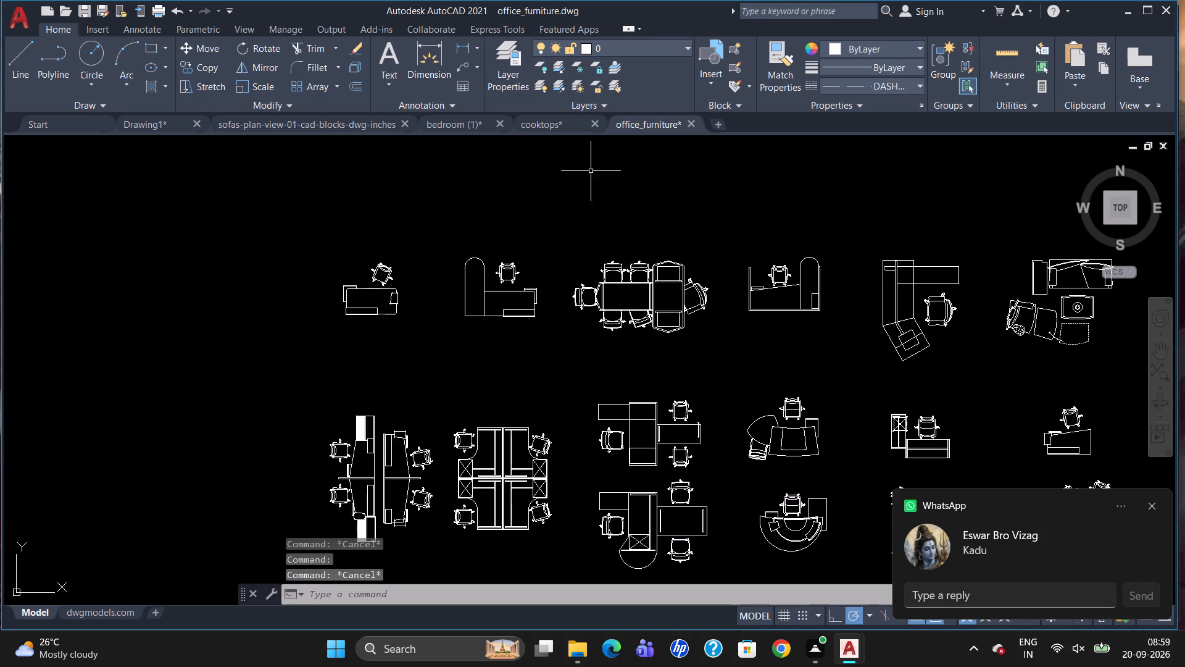
scroll(664, 246, "up", 1)
left_click_drag(743, 405, 713, 279)
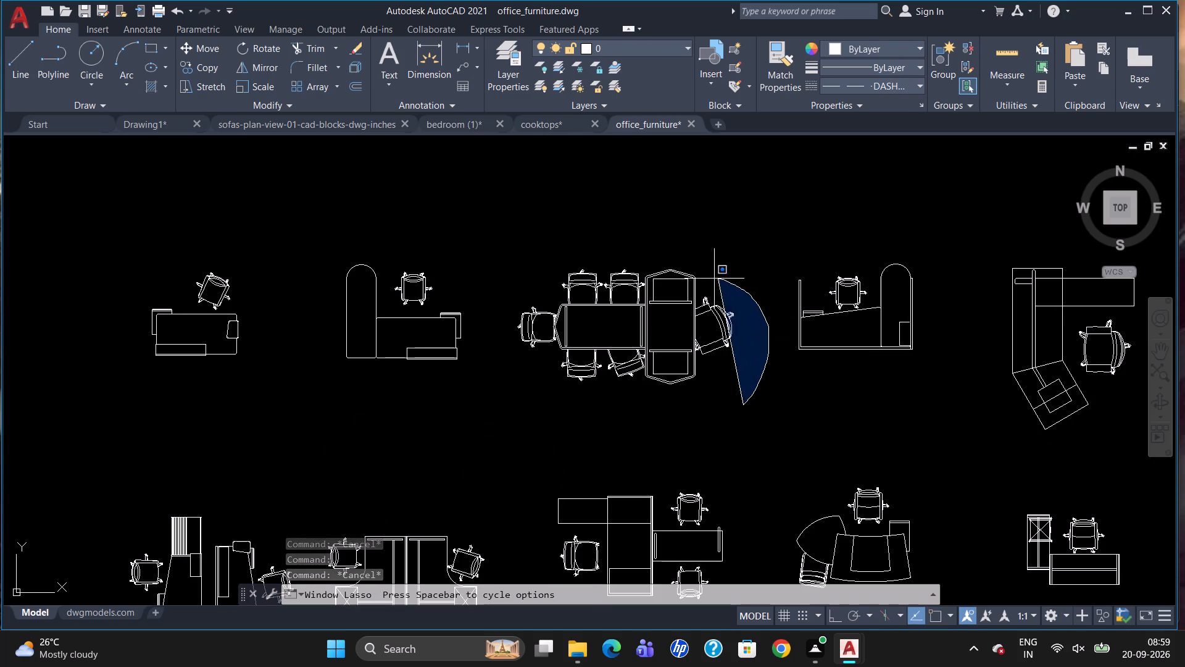
left_click_drag(713, 279, 525, 429)
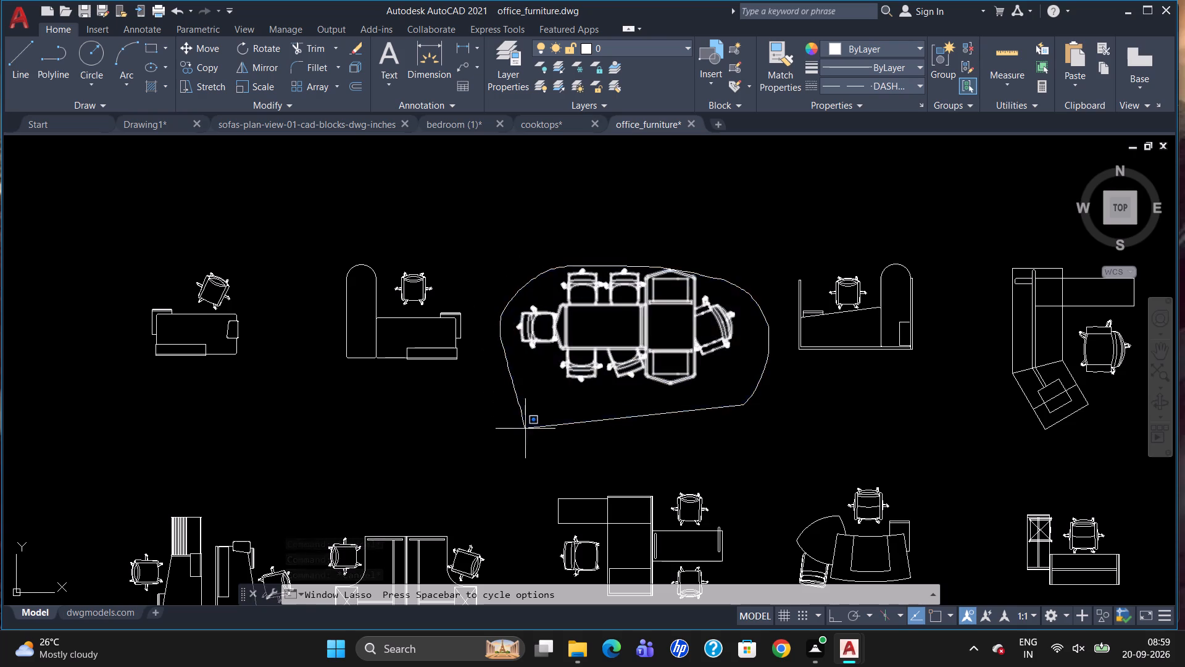
left_click_drag(525, 429, 525, 429)
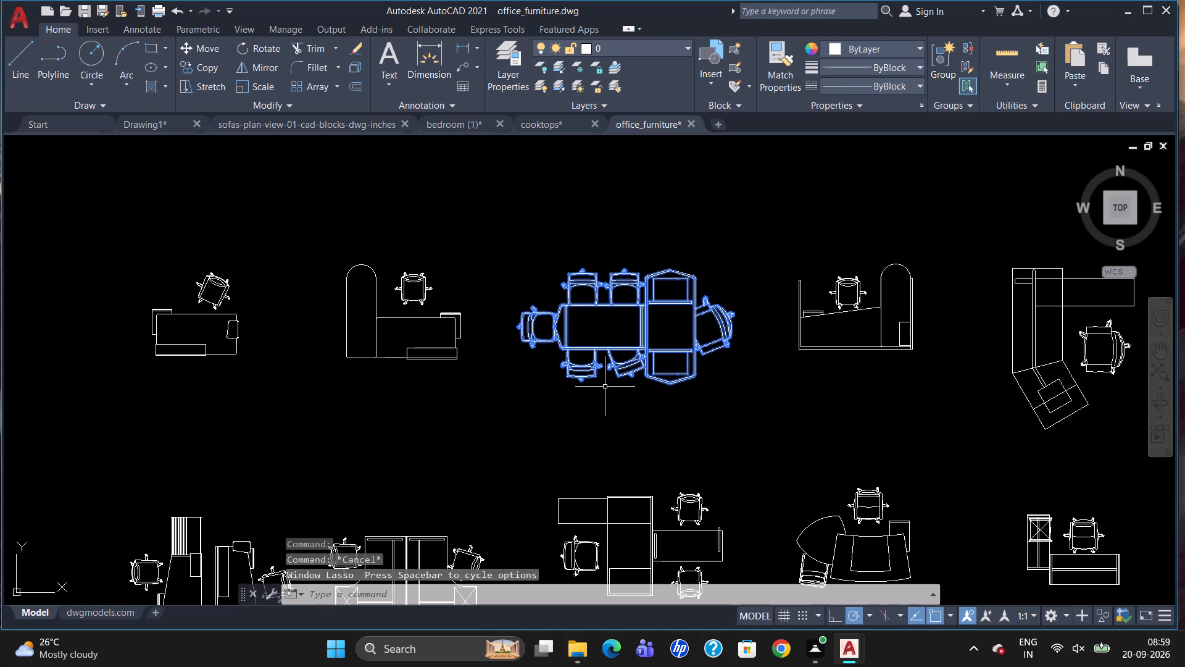
key("ctrl+c")
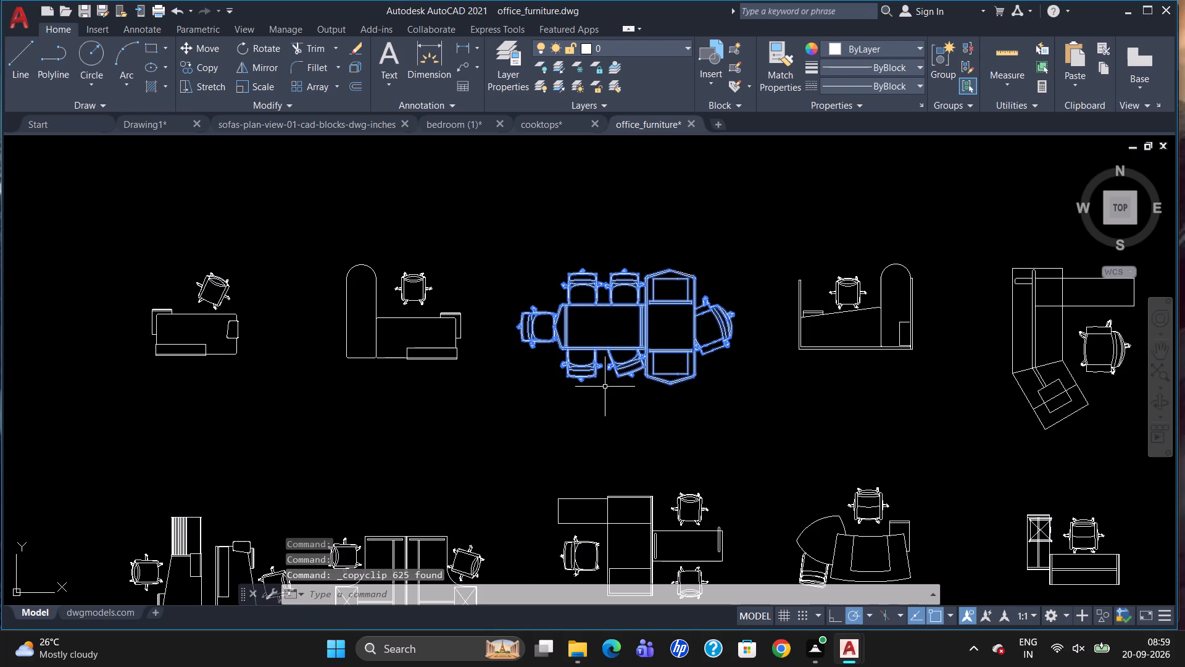
left_click(950, 55)
Copy the grouped table set into Drawing1, inserting it at the empty room in the middle of the plan's lower side.
left_click(644, 361)
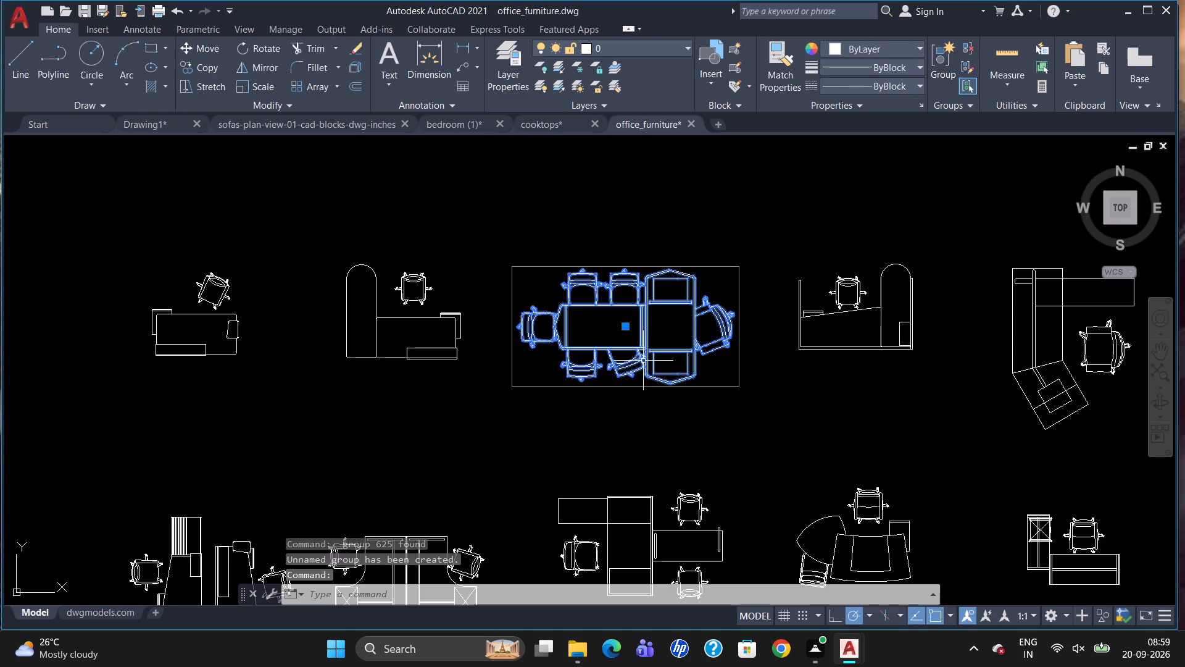
key("ctrl+c")
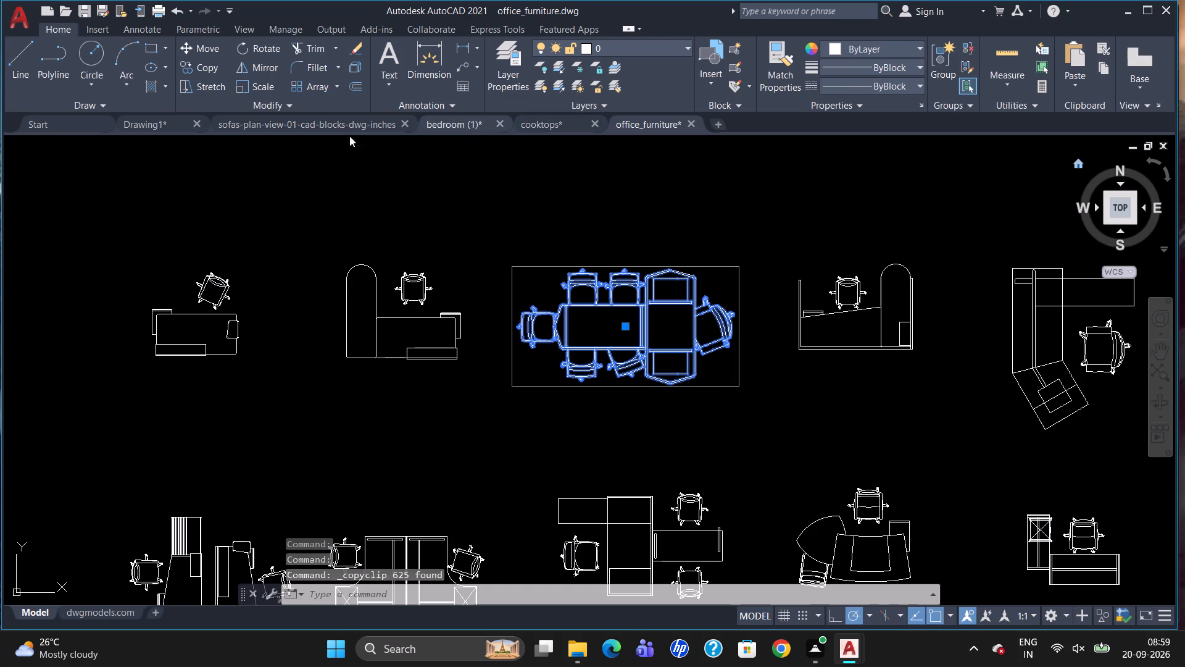
left_click(166, 125)
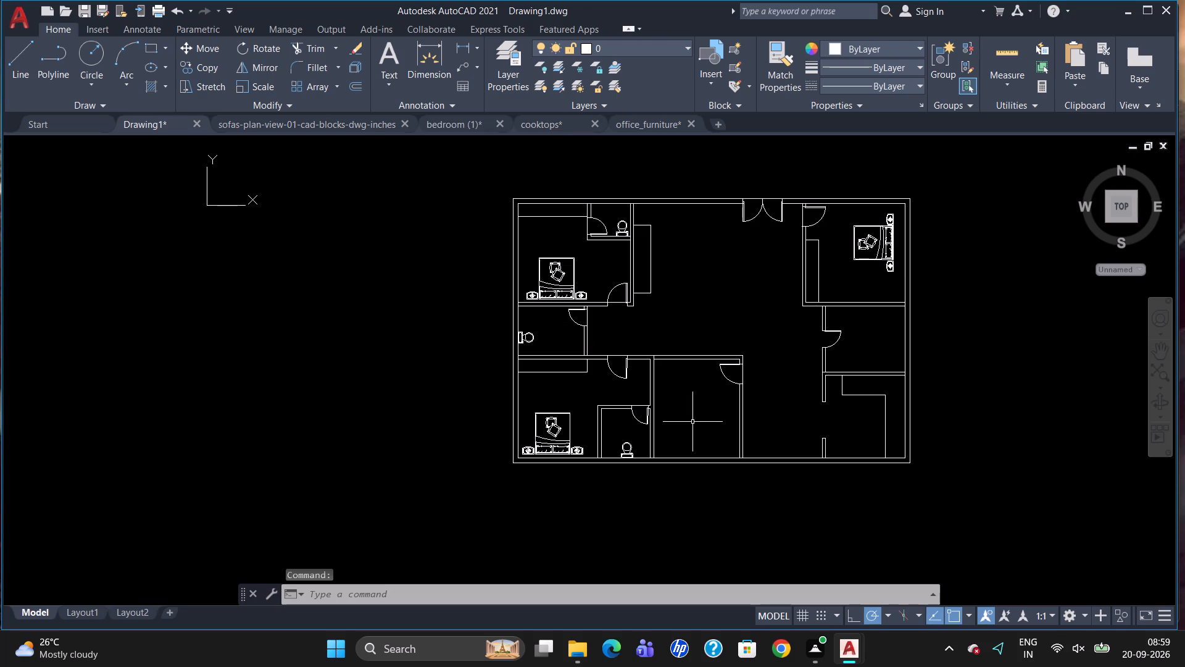
key("ctrl+v")
left_click(692, 418)
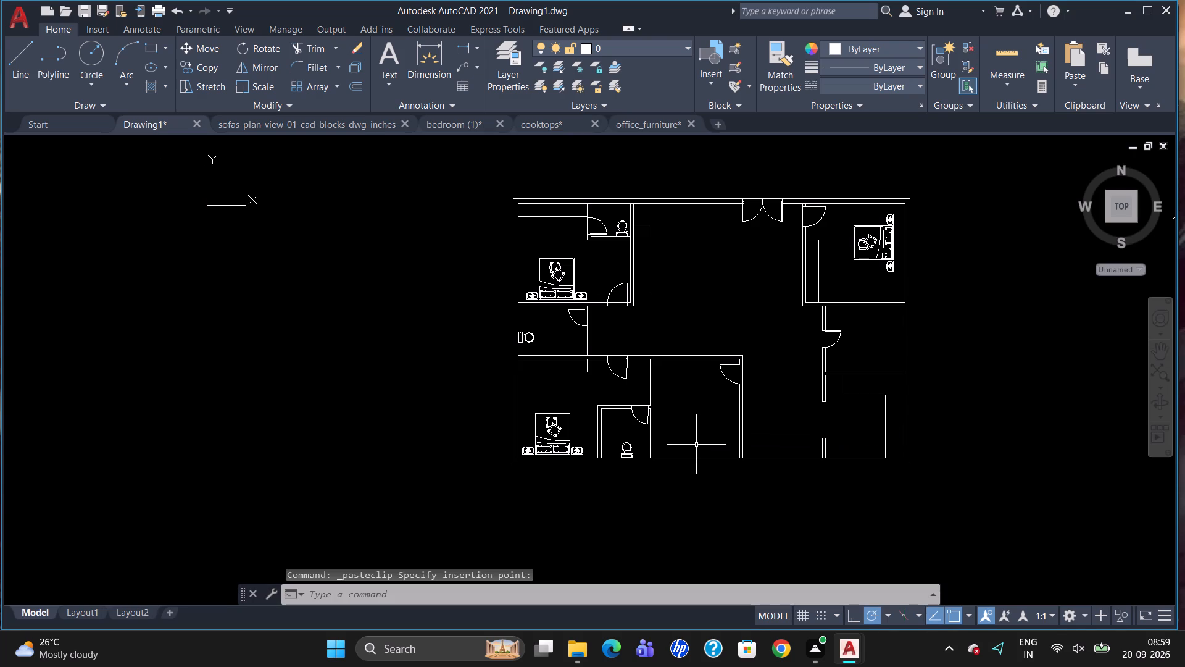
Group all the objects of the pasted conference table set, including every chair.
scroll(702, 406, "up", 1)
scroll(701, 410, "down", 6)
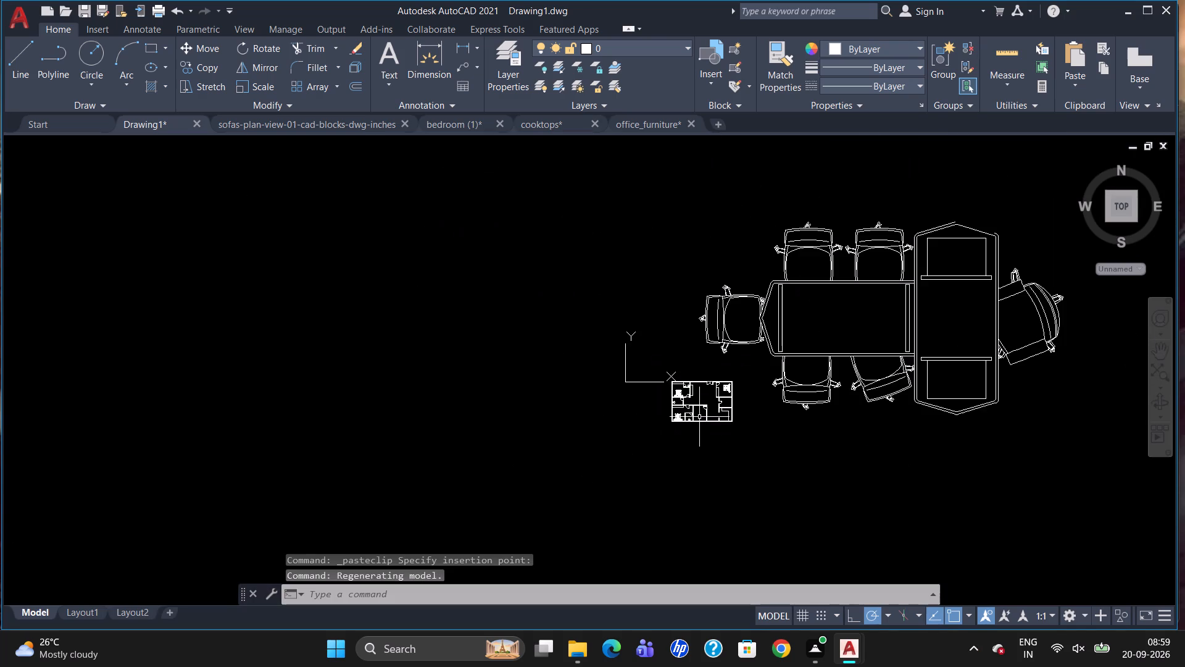
scroll(699, 416, "up", 2)
scroll(668, 407, "down", 1)
scroll(772, 421, "up", 1)
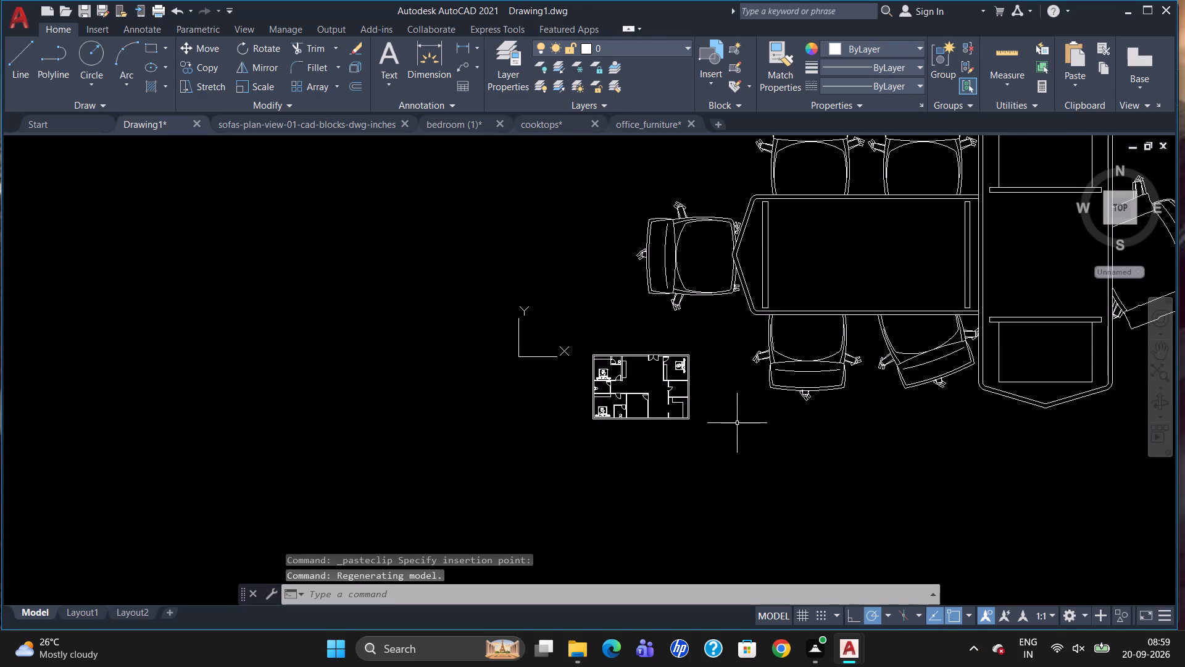
scroll(734, 424, "down", 1)
left_click_drag(1019, 439, 607, 222)
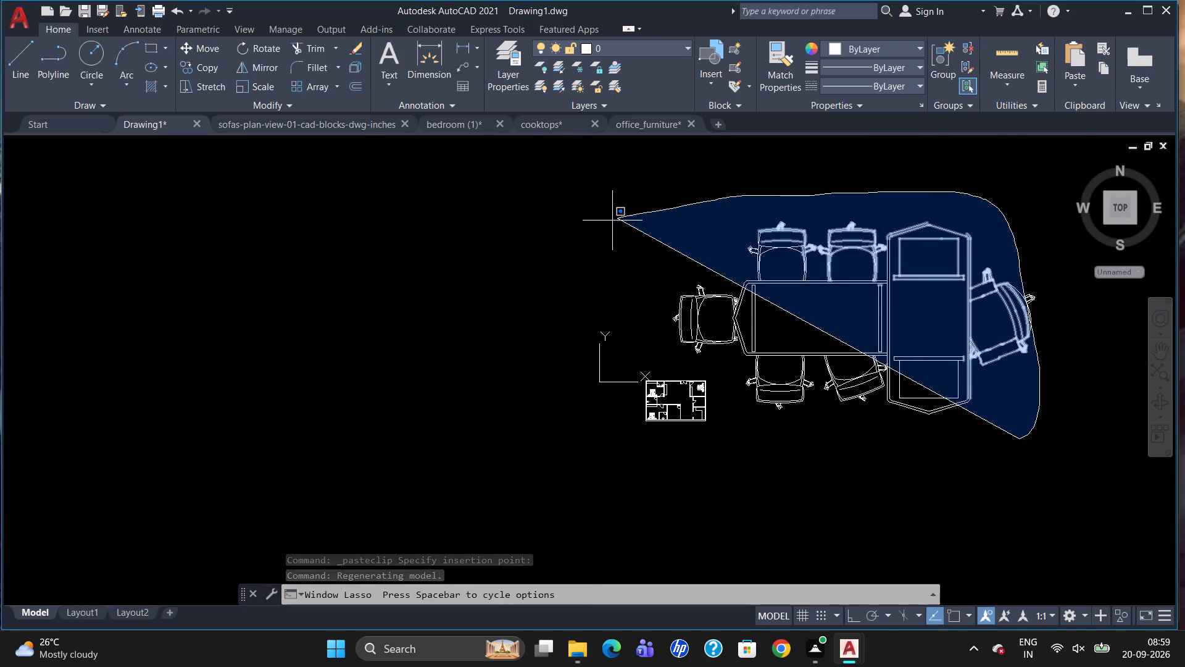
left_click_drag(607, 222, 771, 427)
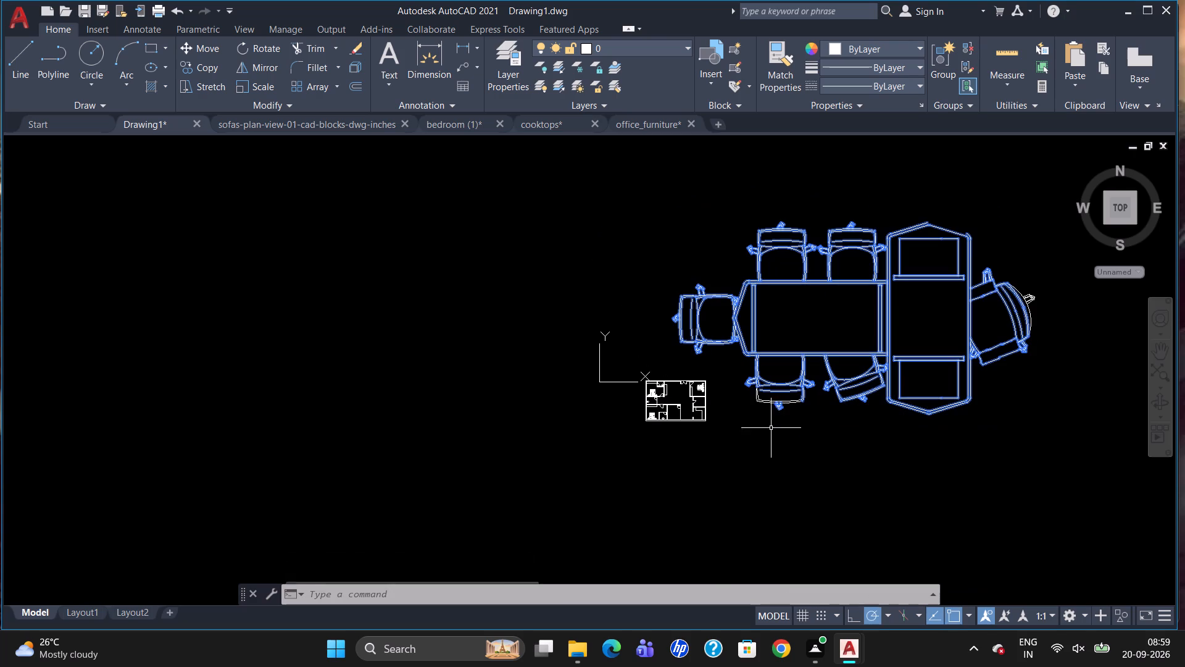
left_click_drag(743, 368, 802, 451)
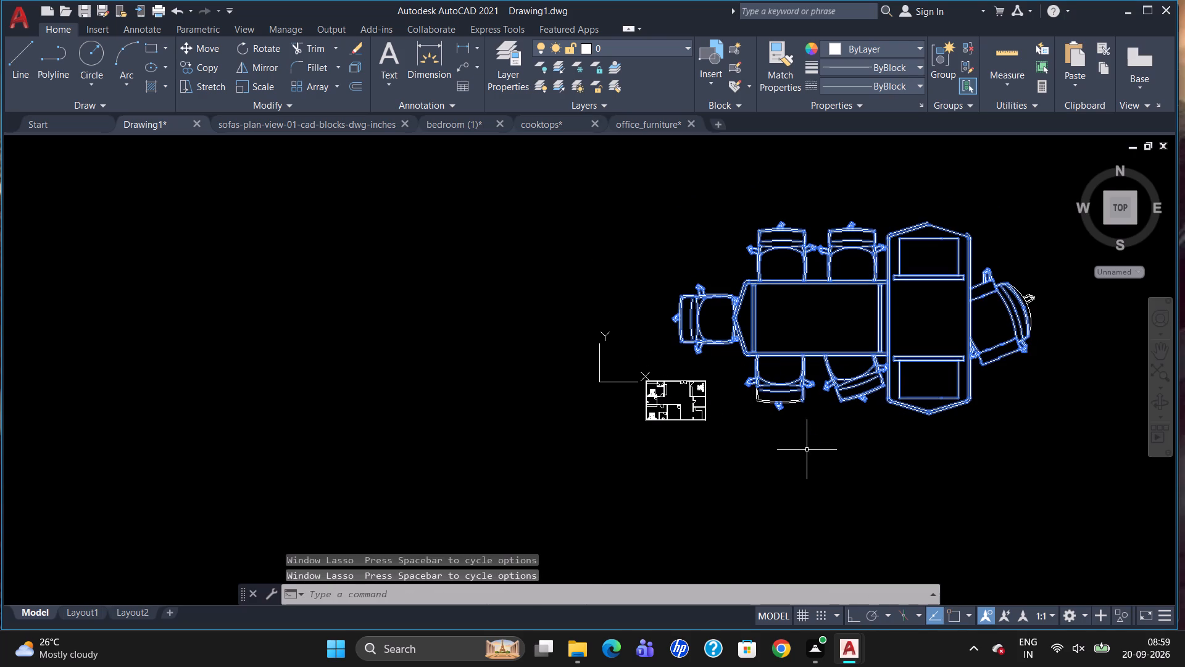
left_click_drag(882, 429, 742, 436)
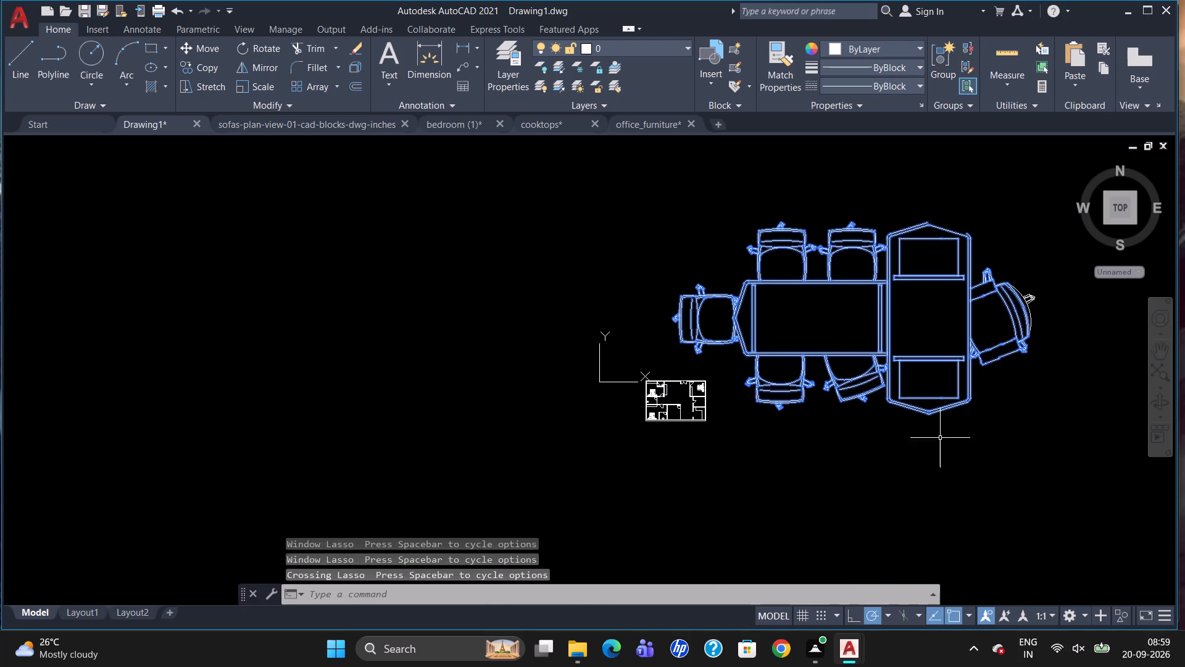
left_click_drag(1055, 417, 900, 277)
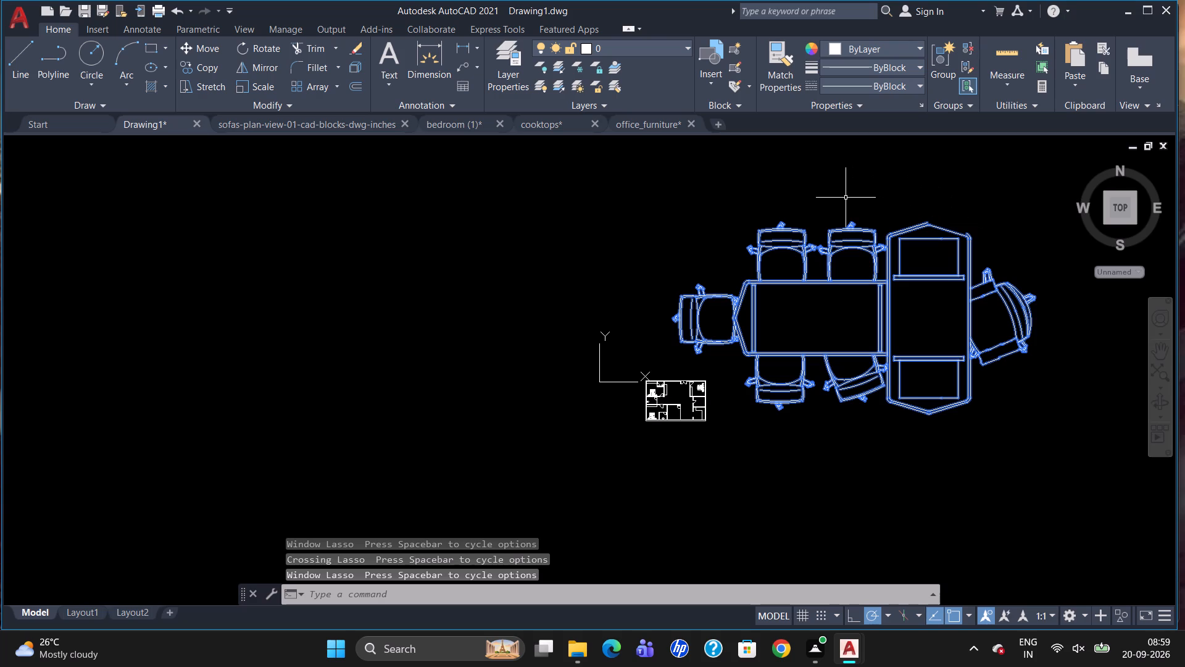
key("g")
key("Return")
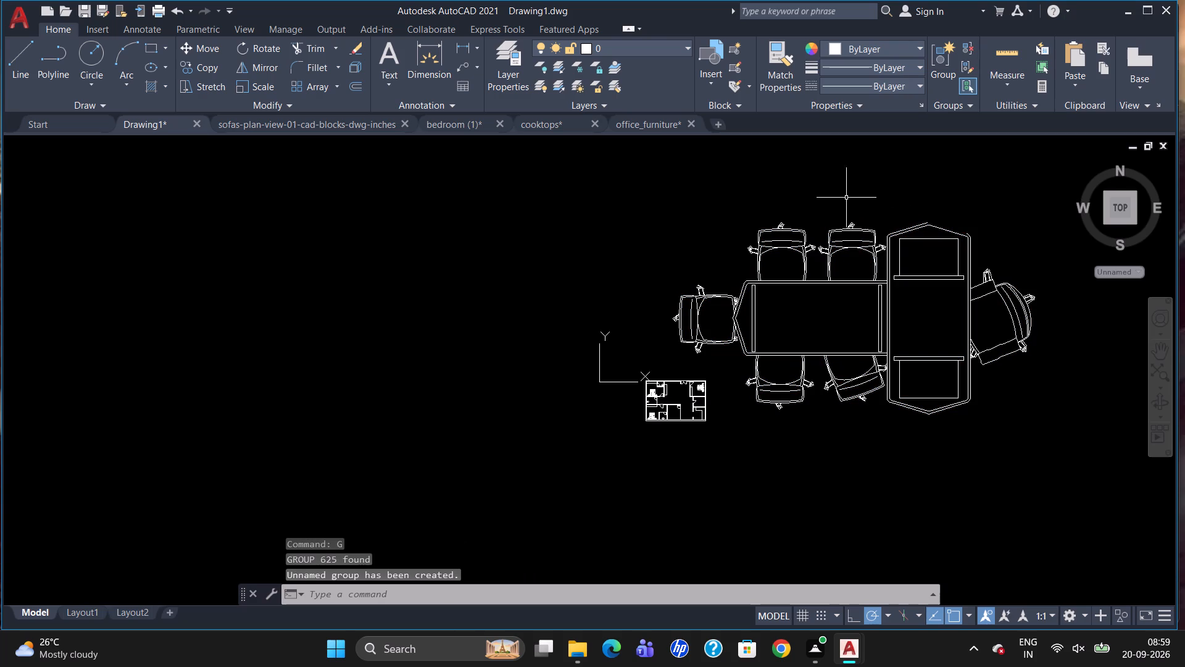
Scale the oversized table group down freehand, using a base point near its west-end chair.
left_click(851, 243)
type("SC")
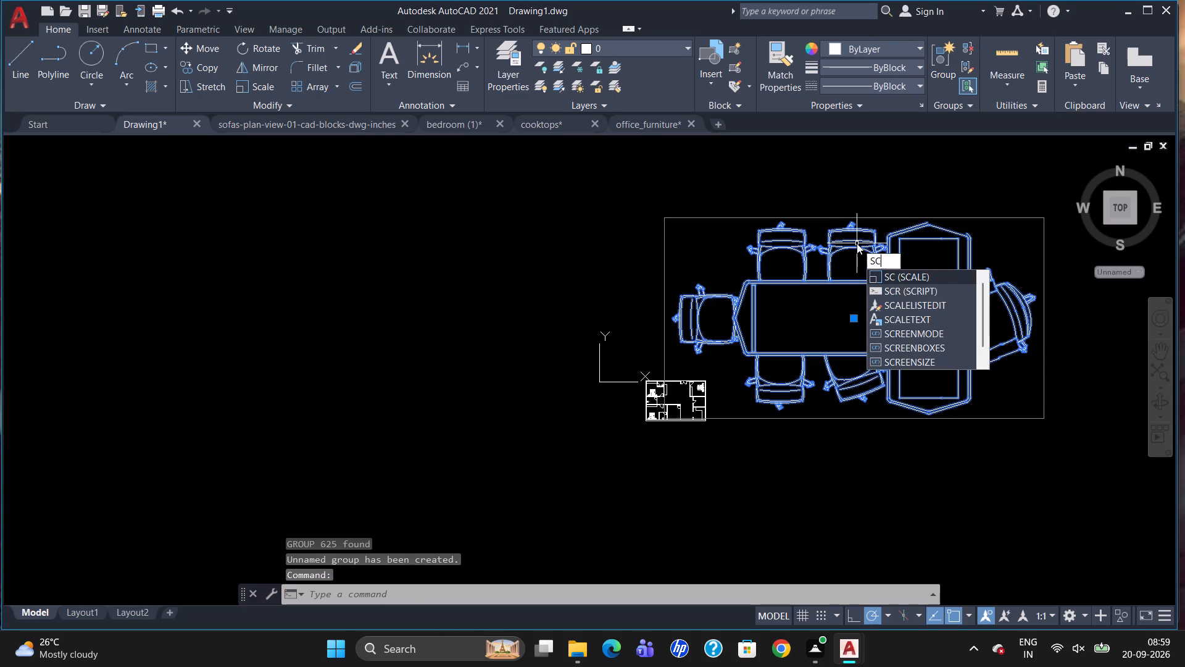
key("Return")
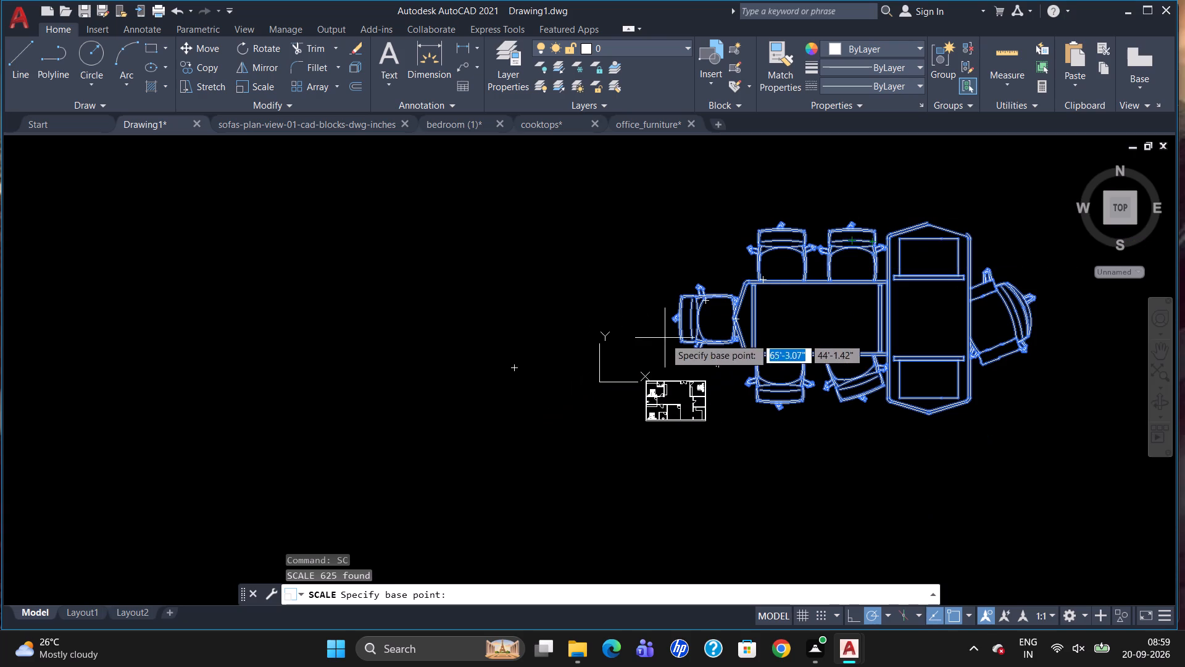
left_click(684, 338)
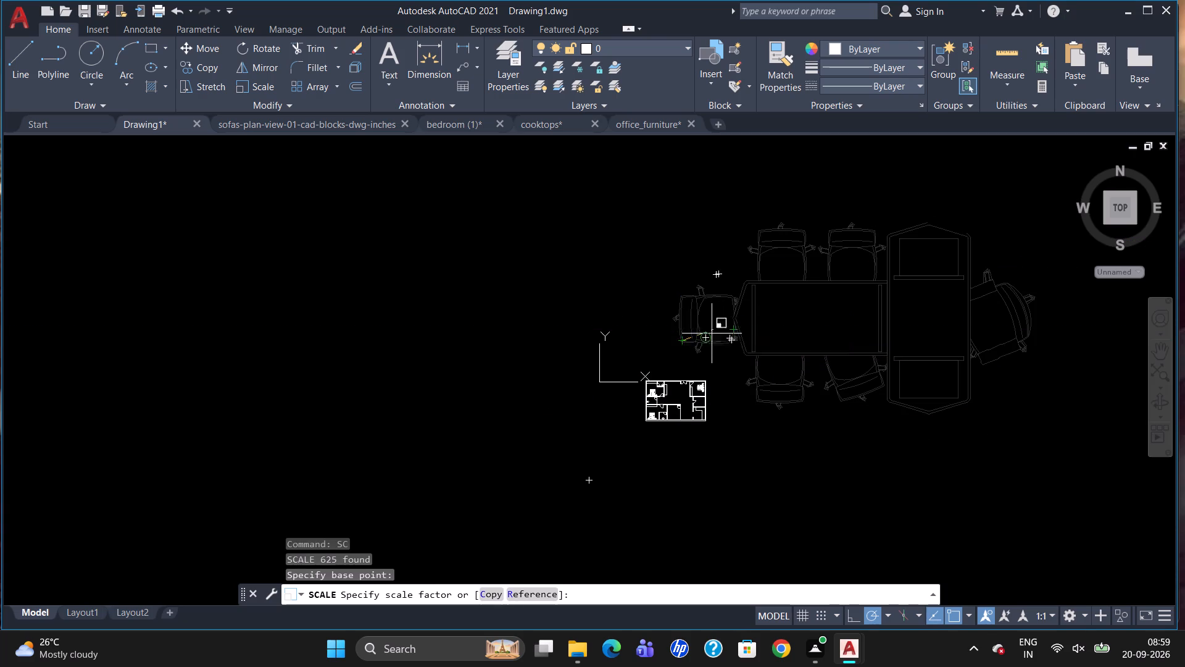
left_click(708, 335)
Scale the table group down again freehand from a base point on its lower edge, to a size that fits a room.
scroll(726, 427, "up", 1)
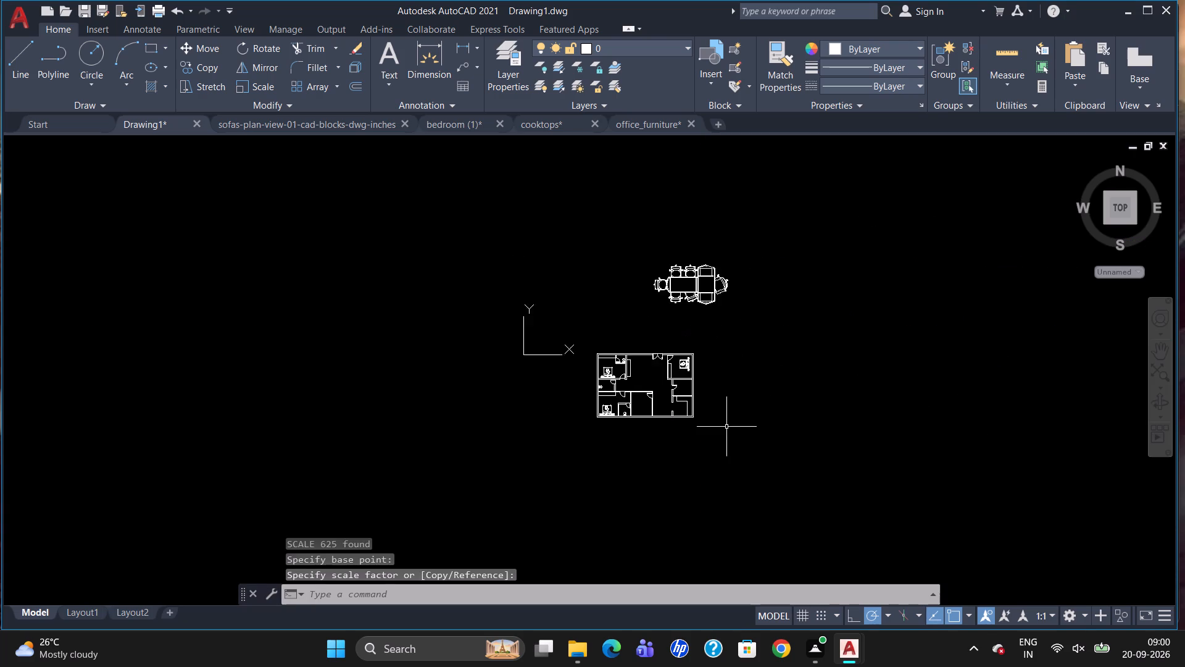
scroll(726, 427, "up", 1)
left_click(664, 220)
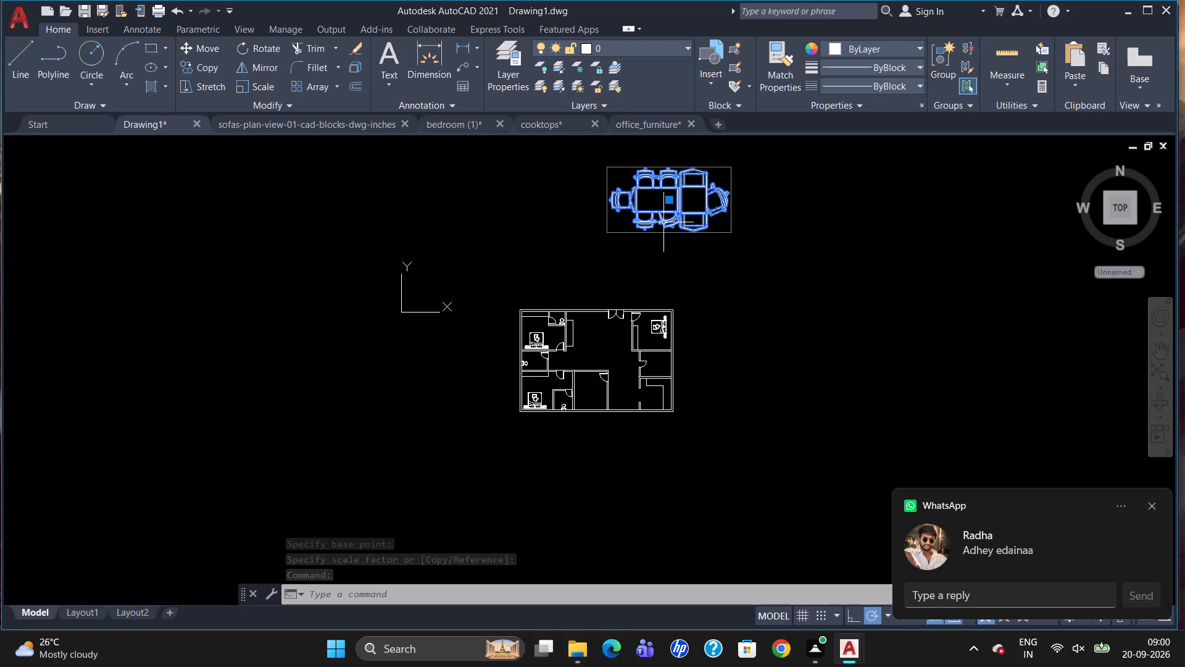
type("SC")
key("Return")
left_click(663, 222)
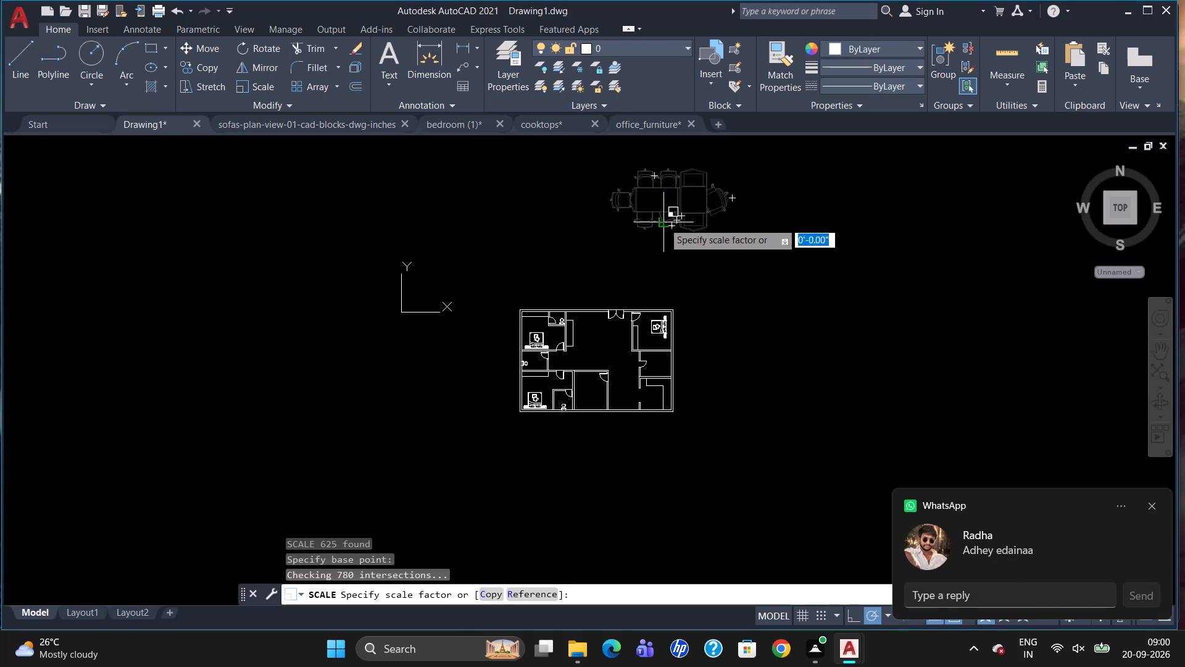
left_click(673, 220)
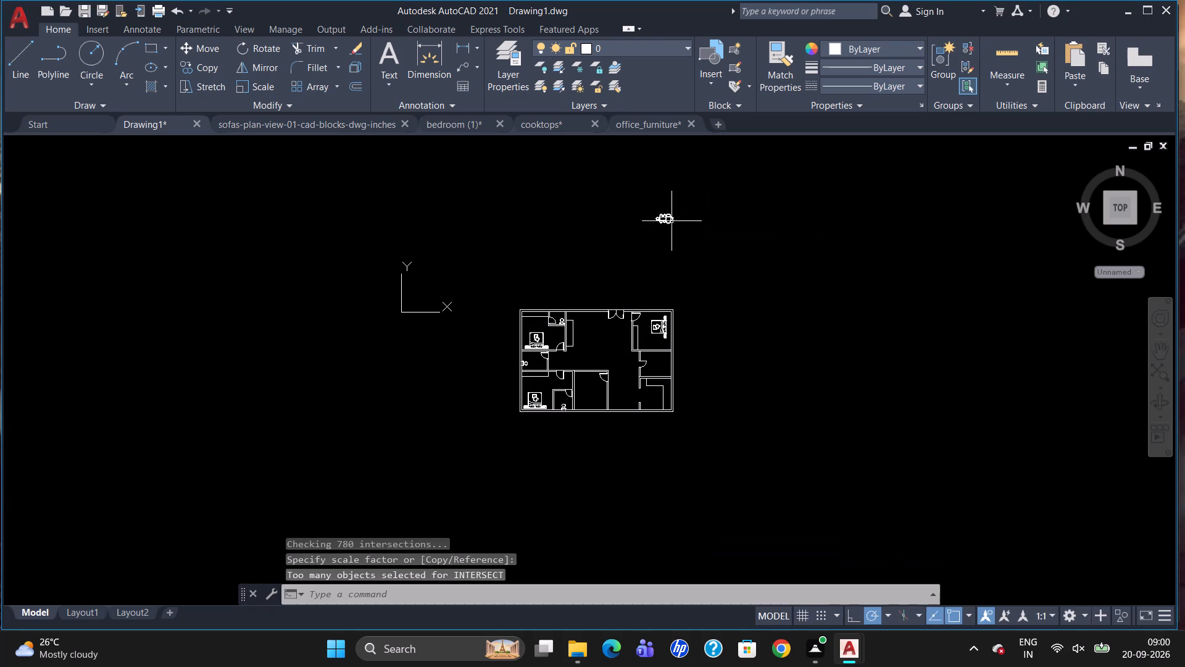
Move the reduced table group into the empty room in the middle of the plan's lower side.
scroll(668, 223, "up", 2)
left_click(665, 216)
scroll(746, 217, "down", 1)
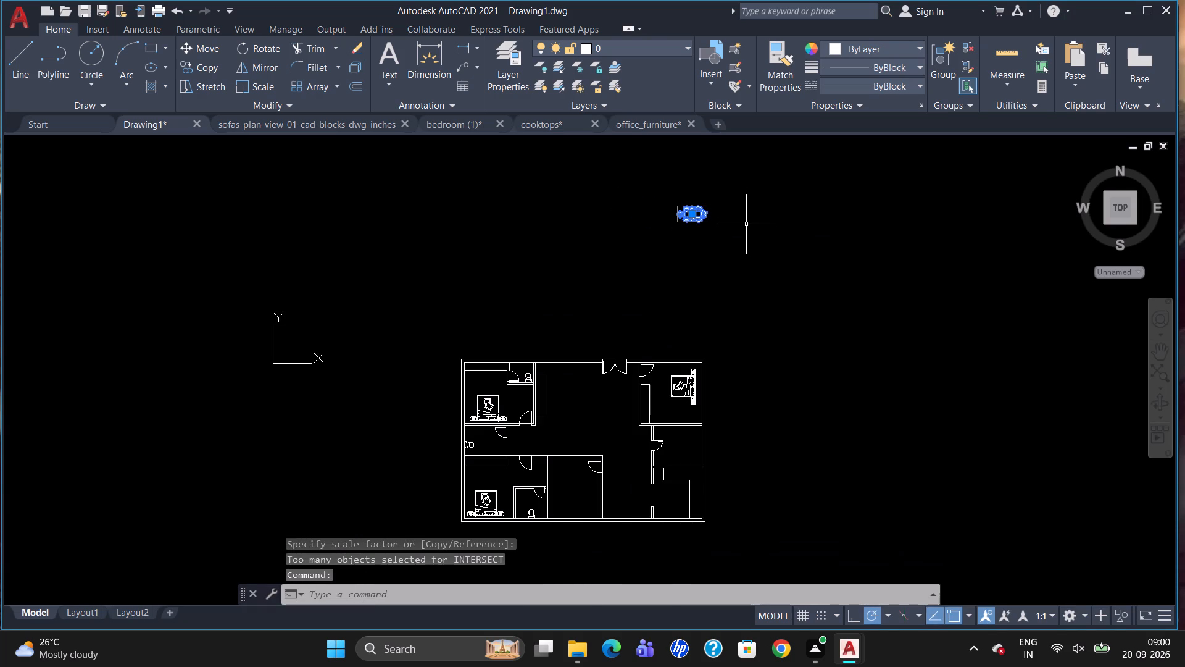
key("m")
key("Return")
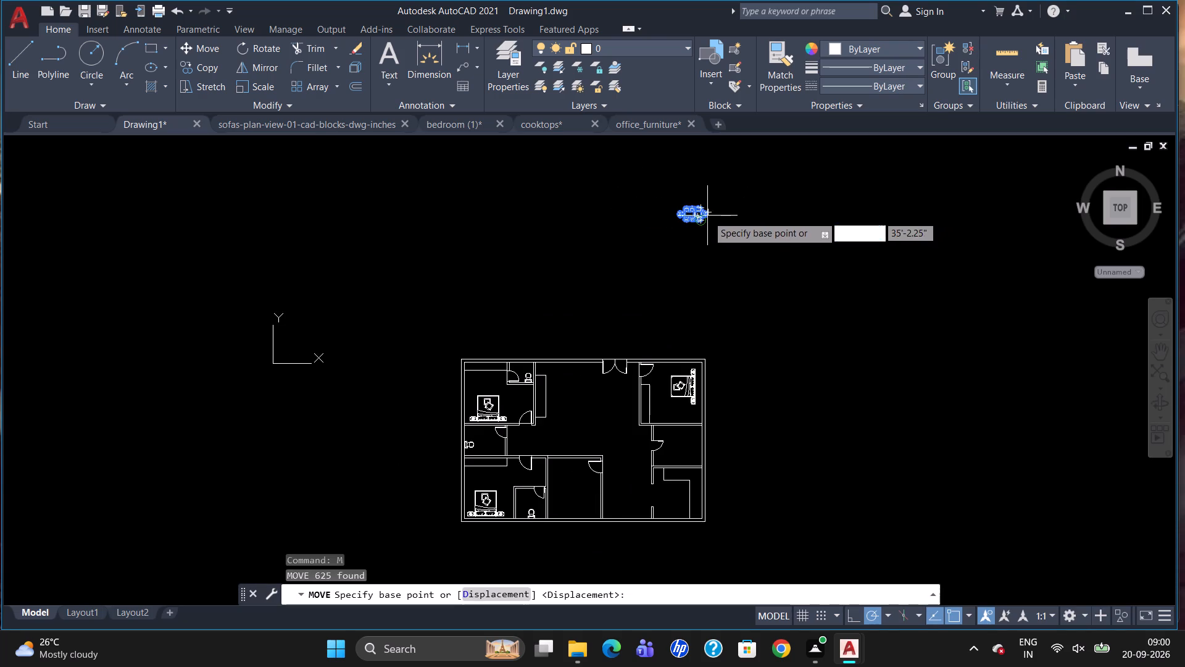
left_click_drag(706, 215, 702, 222)
scroll(578, 505, "up", 3)
left_click(582, 481)
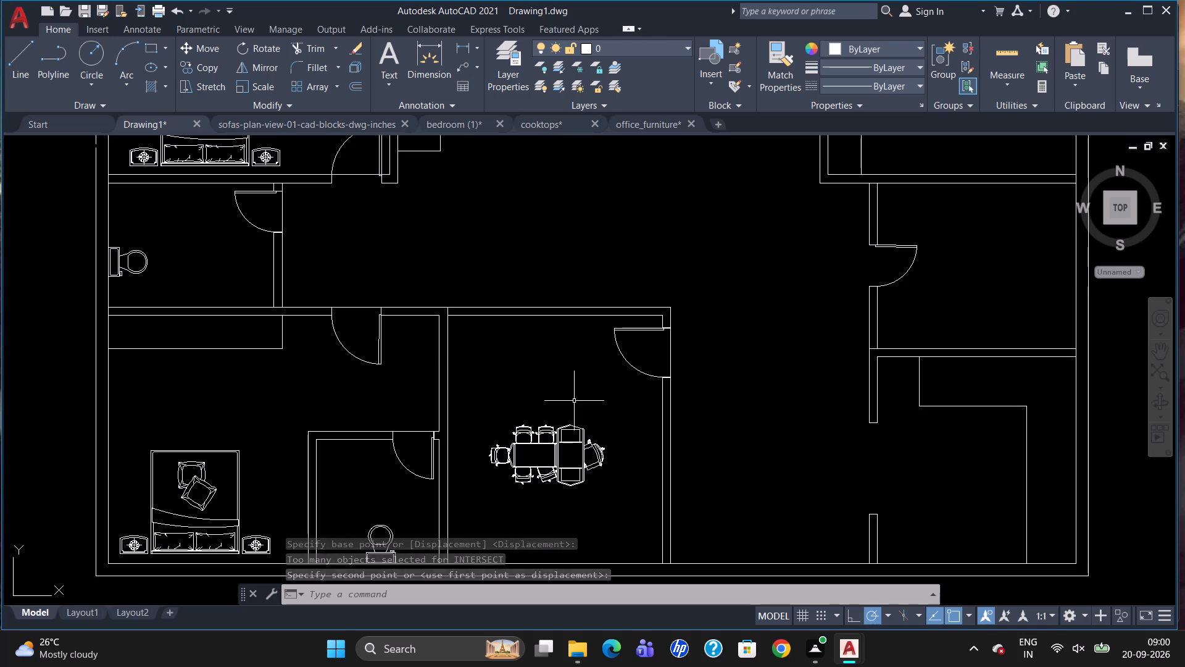
Shift the table group slightly upward to centre it better within the room, and clear the selection.
scroll(574, 435, "up", 1)
scroll(639, 309, "down", 1)
left_click(618, 398)
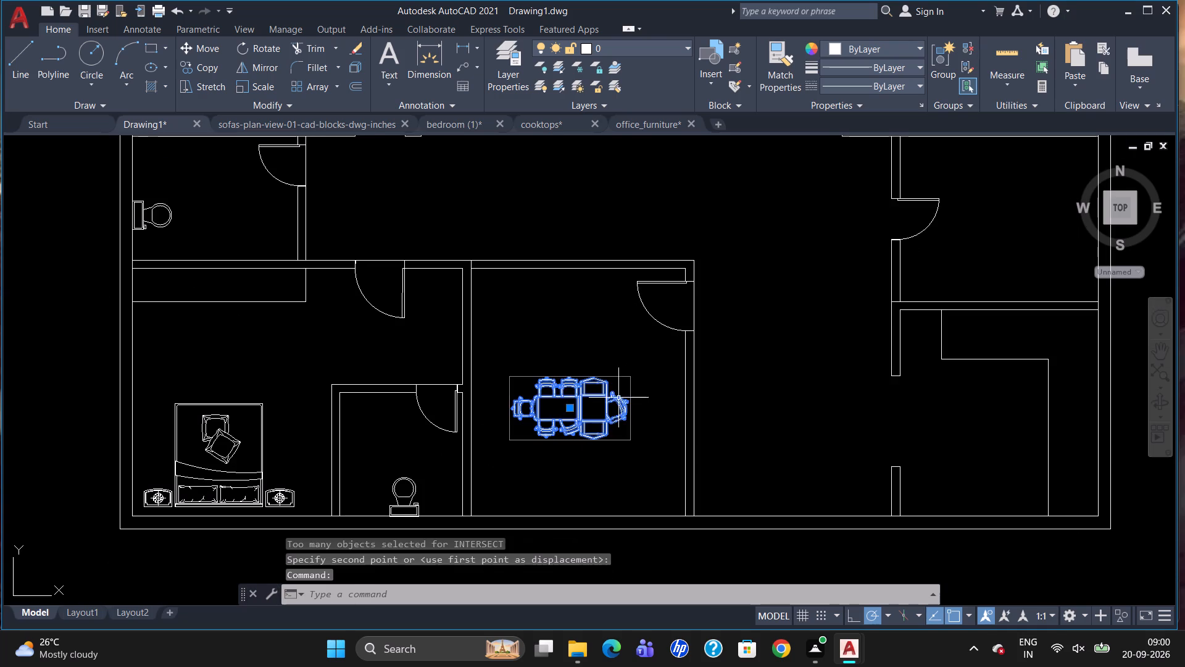
scroll(569, 422, "up", 1)
left_click(569, 400)
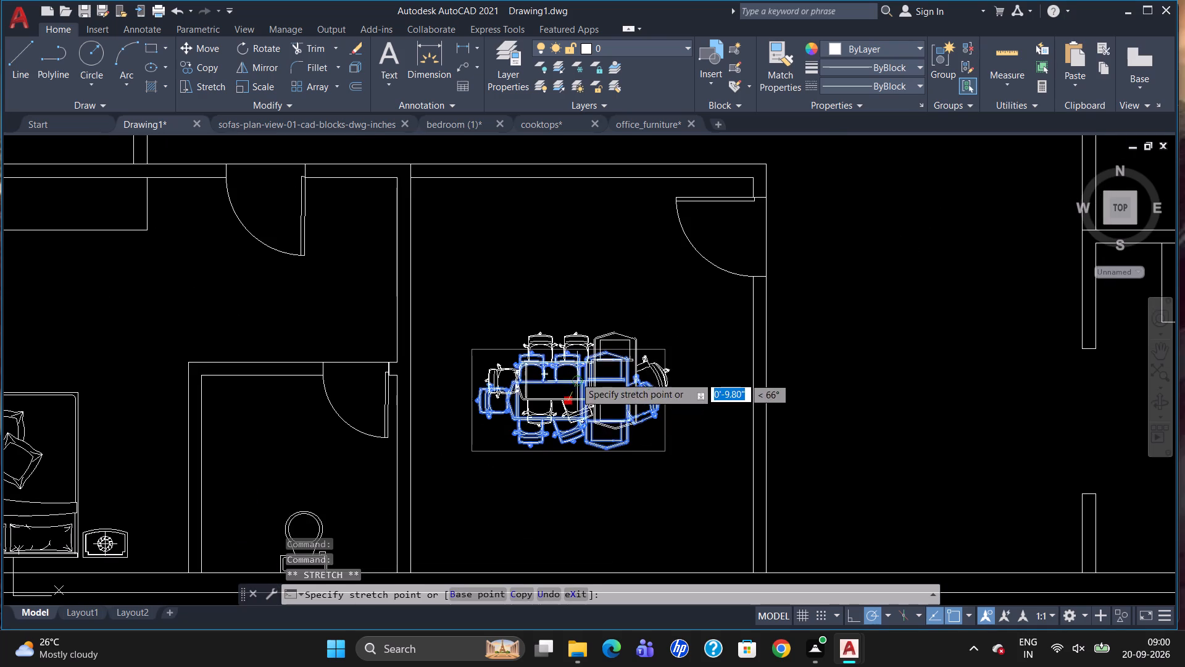
left_click(573, 355)
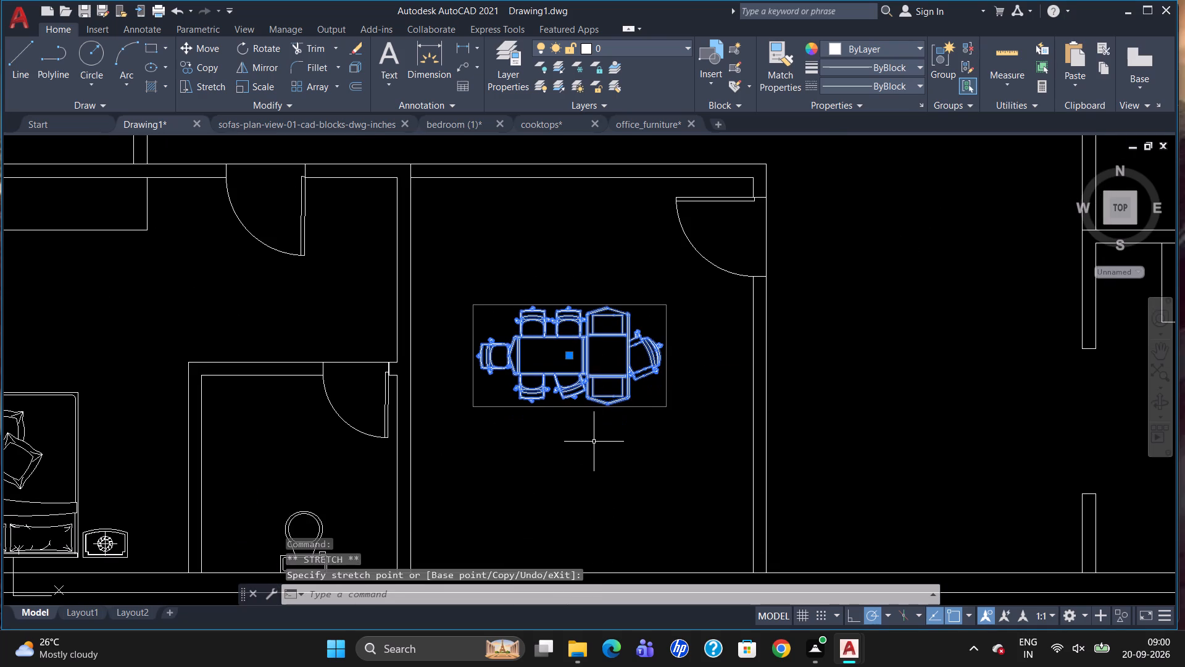
key("Escape")
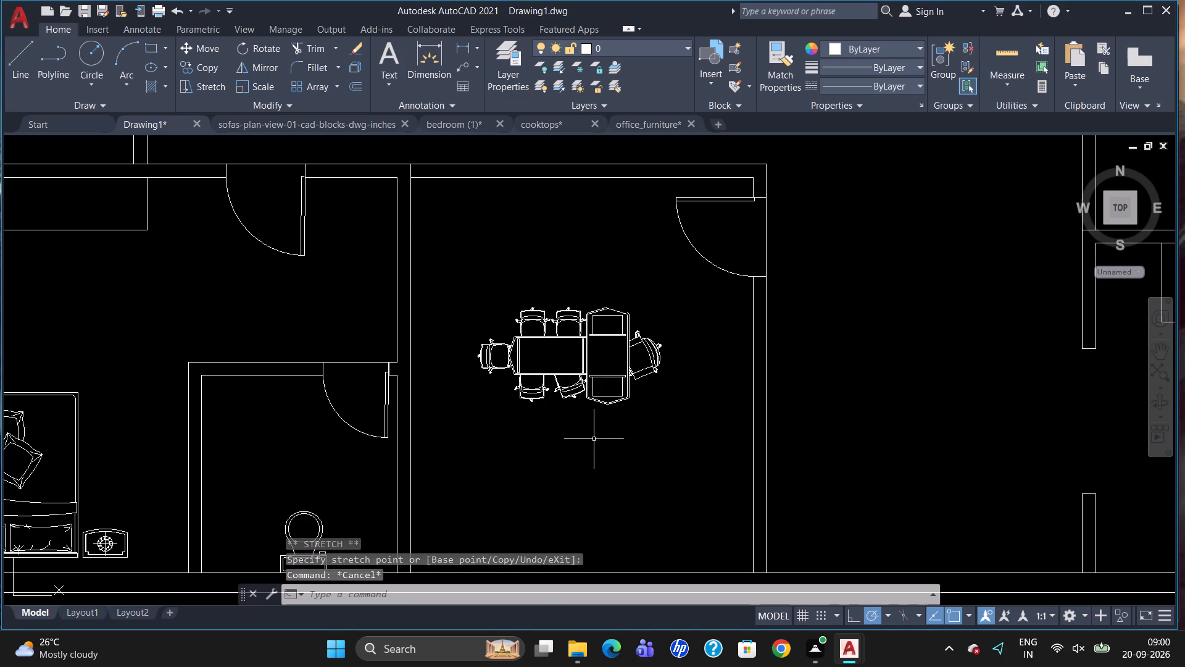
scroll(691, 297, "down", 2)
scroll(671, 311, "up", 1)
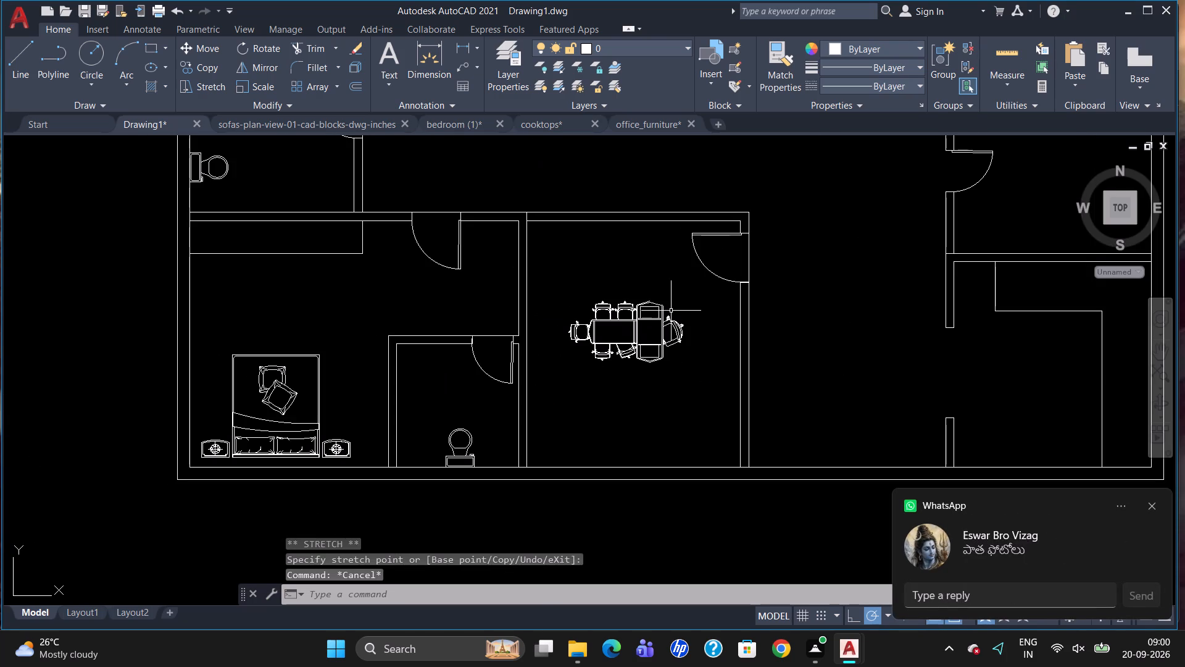
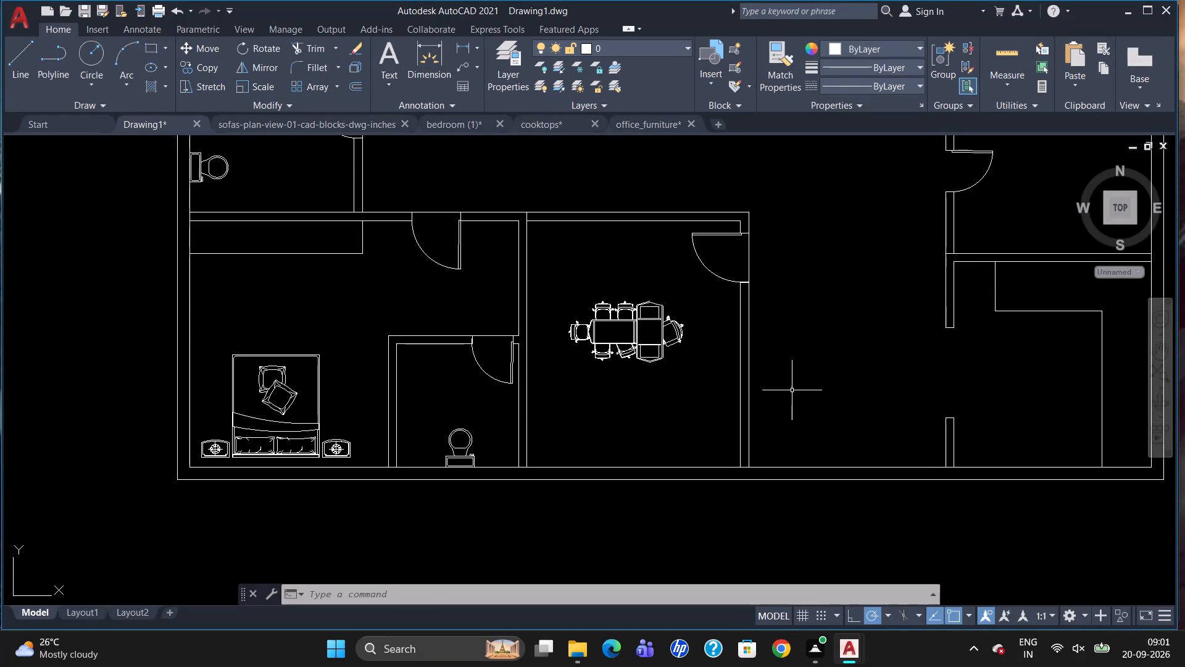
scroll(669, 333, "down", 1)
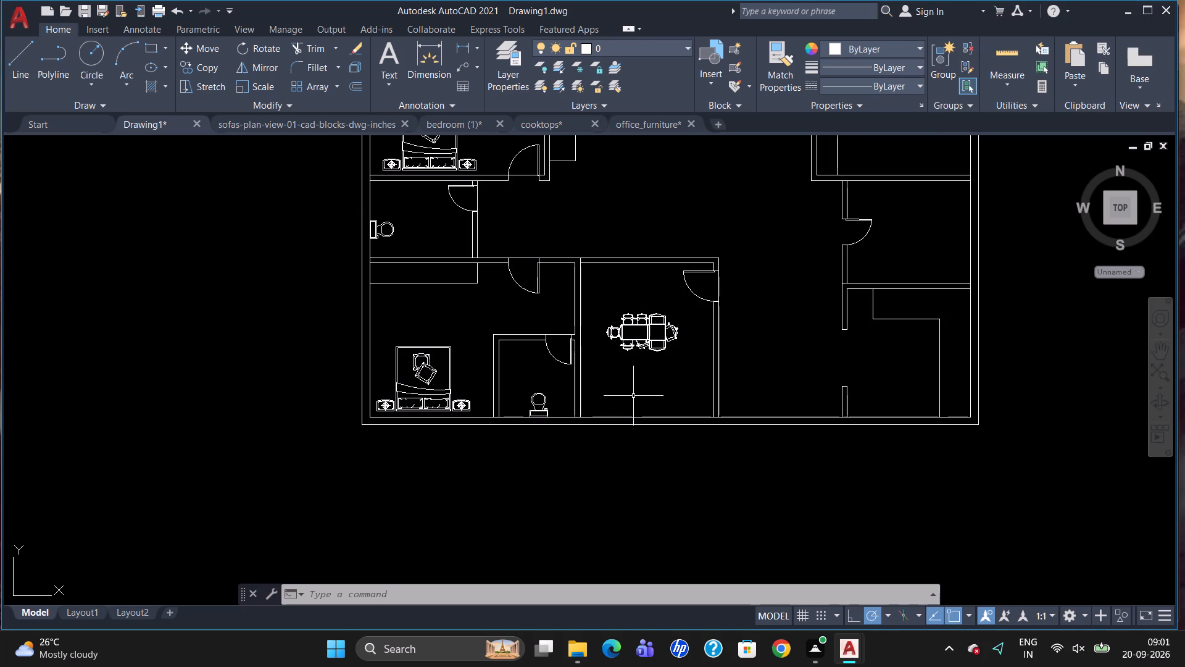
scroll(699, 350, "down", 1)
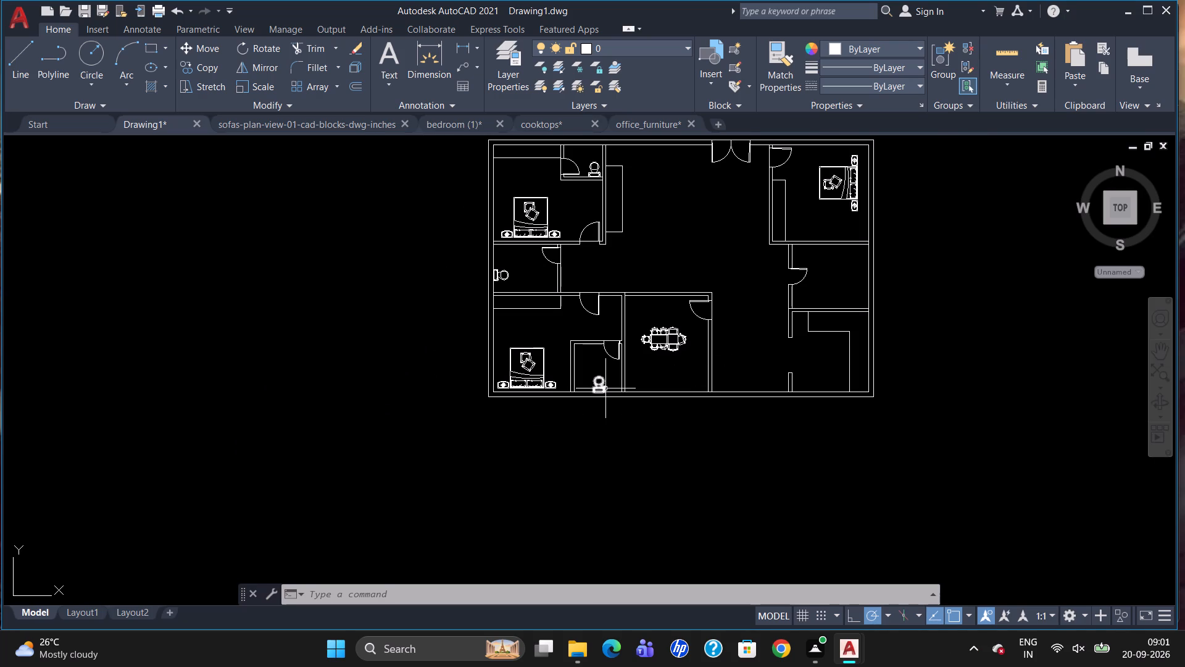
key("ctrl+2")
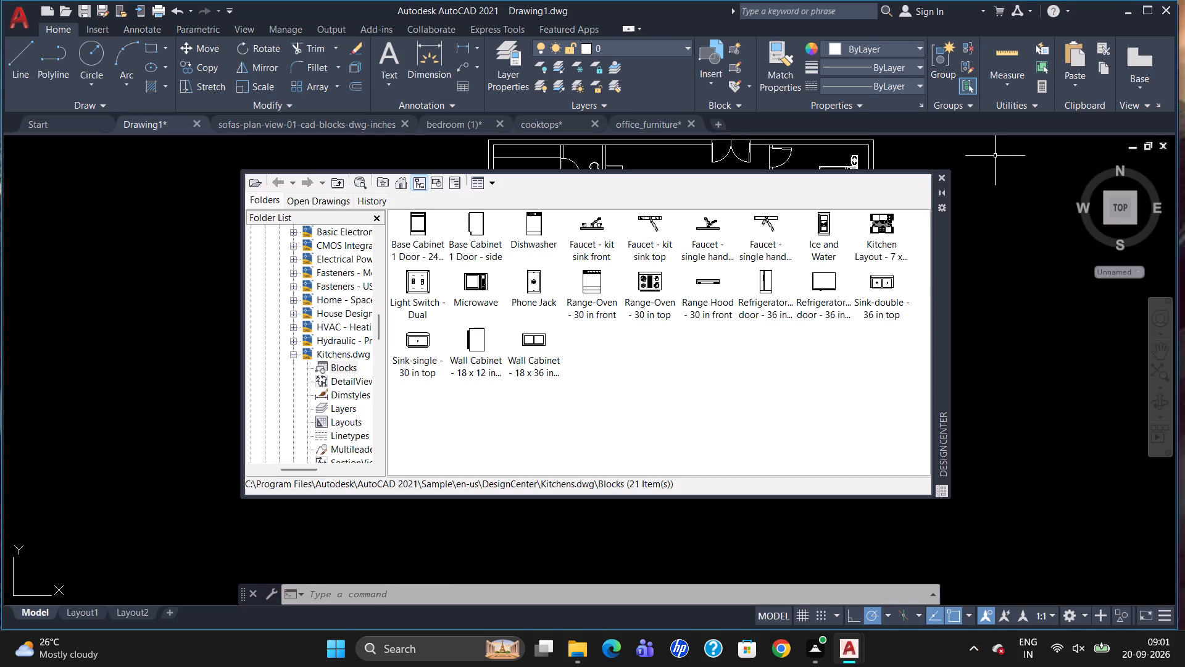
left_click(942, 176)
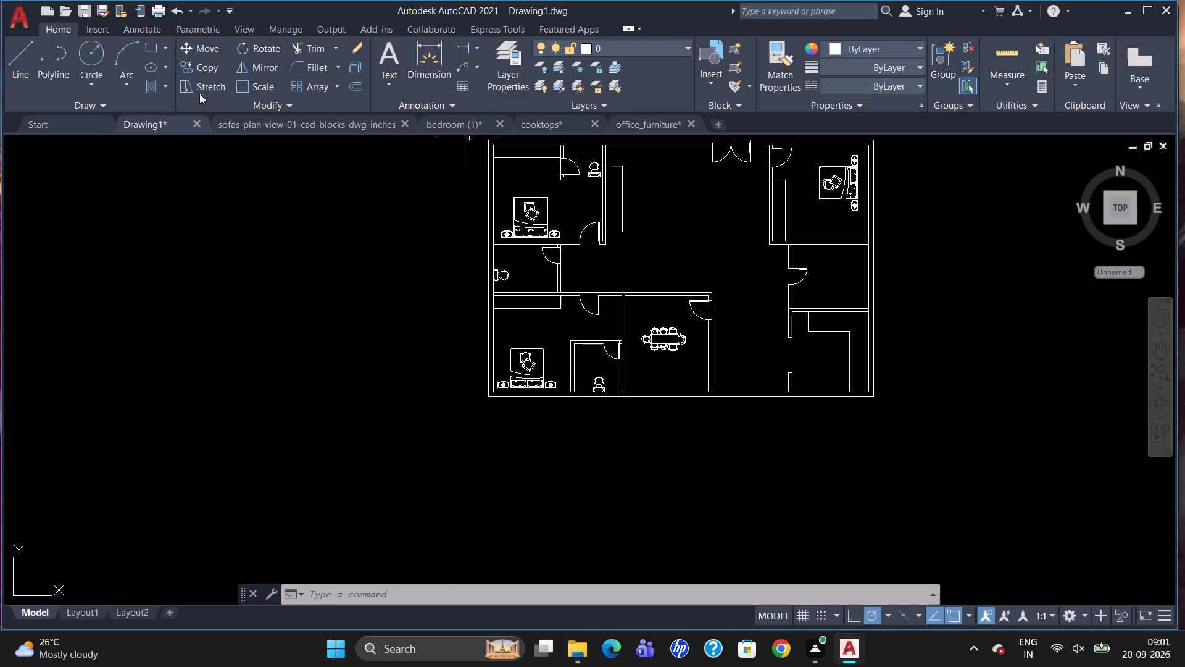
Copy the rounded three-seat sofa with cushions, third in the fourth row, from the sofas-plan-view block drawing.
left_click(294, 120)
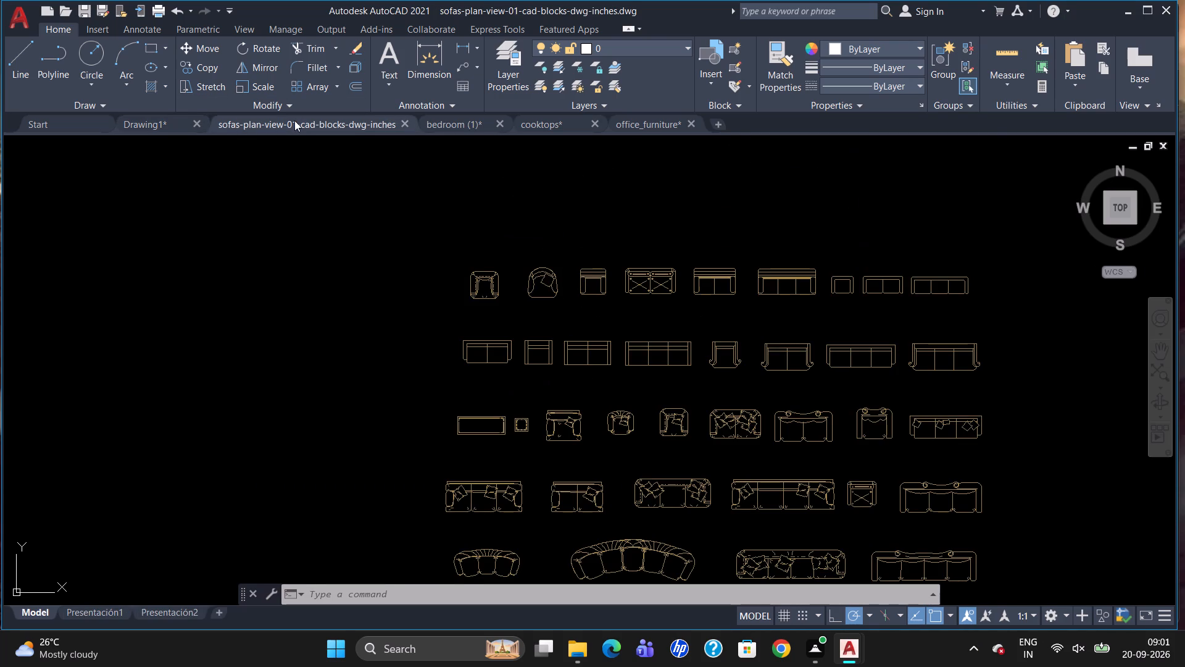
scroll(404, 259, "down", 1)
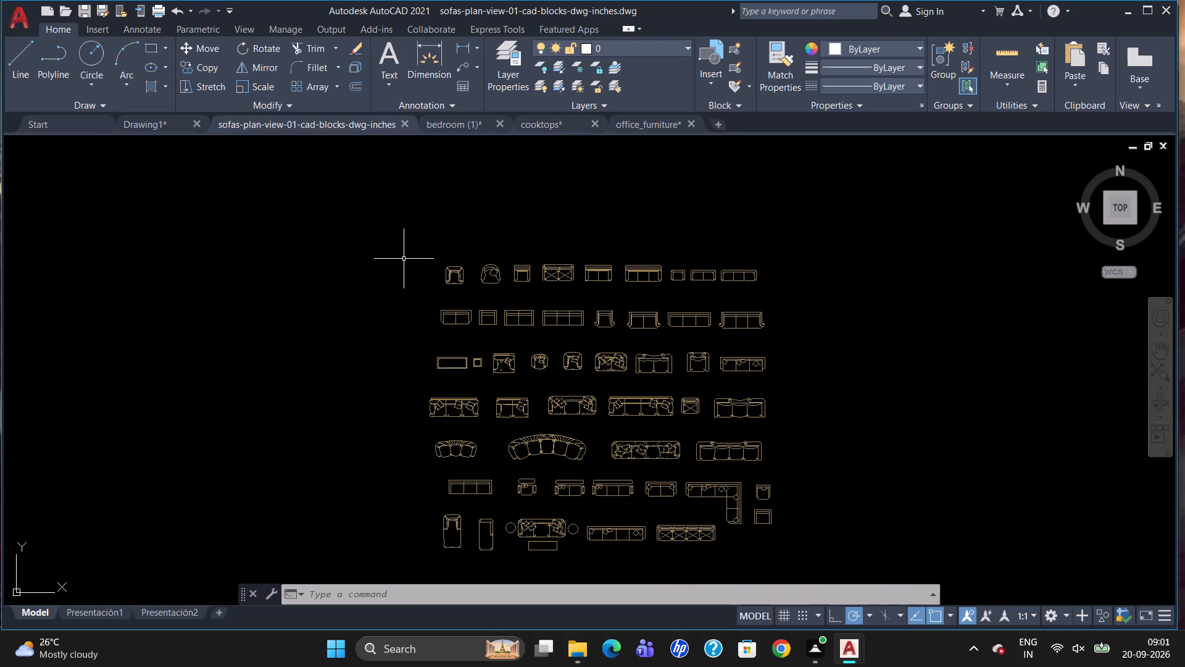
scroll(686, 384, "up", 1)
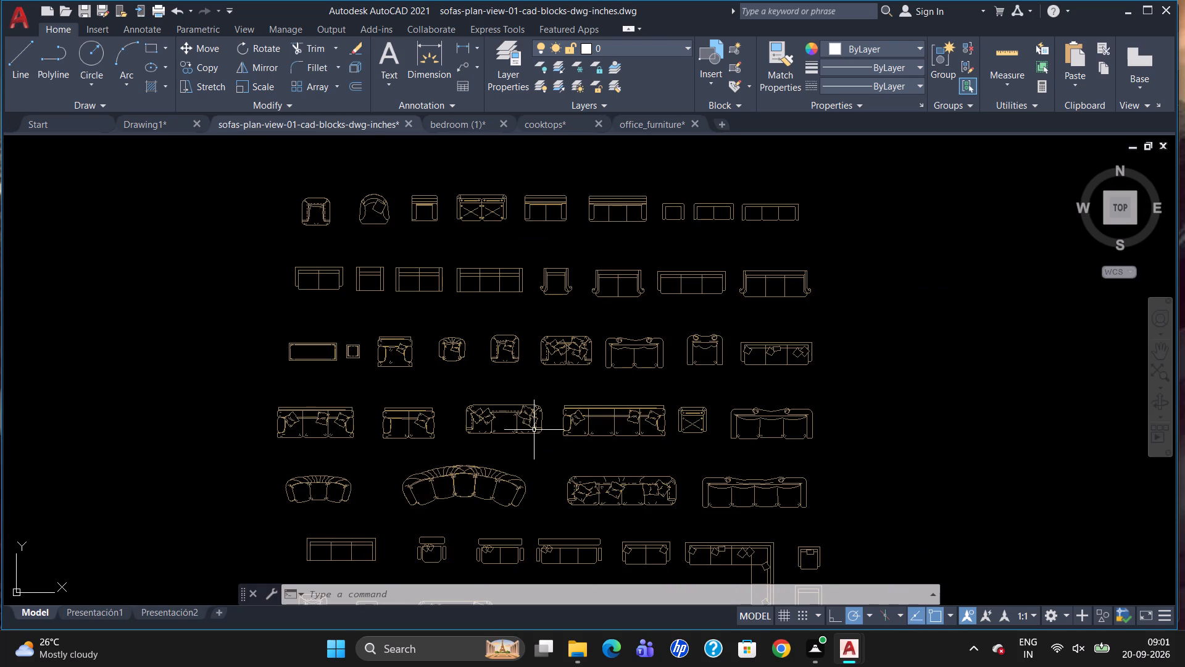
scroll(526, 434, "up", 1)
scroll(620, 330, "down", 1)
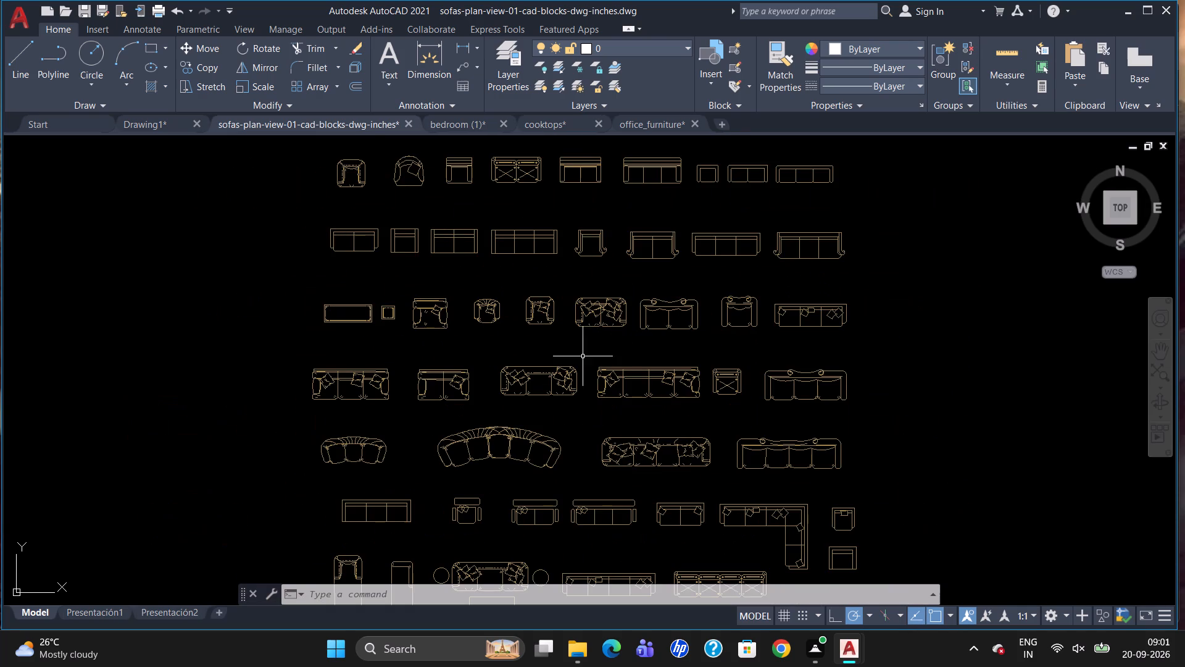
left_click(518, 382)
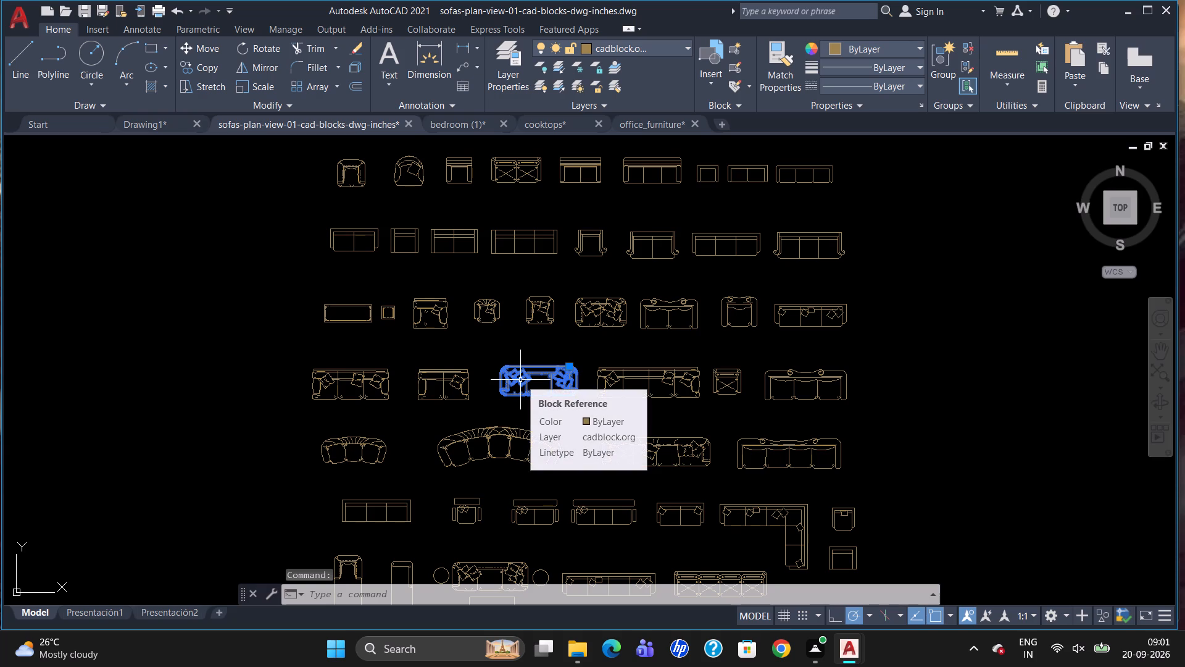
key("ctrl+c")
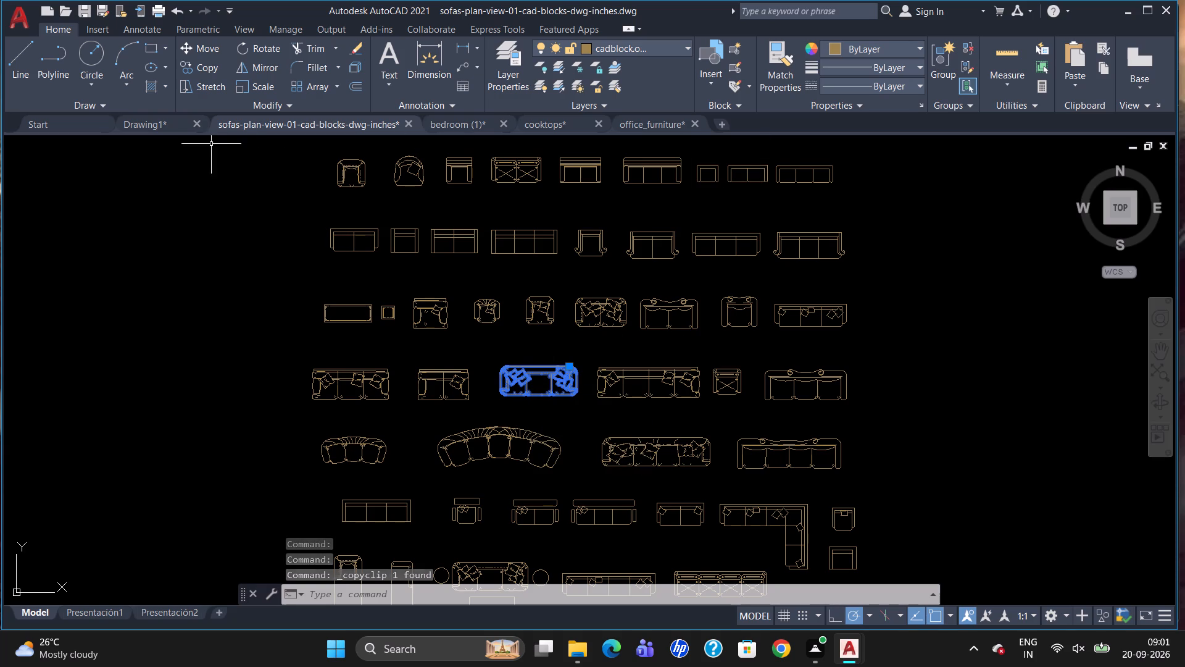
Paste the sofa into Drawing1, below the dining table set in the middle room on the plan's lower side.
left_click(162, 120)
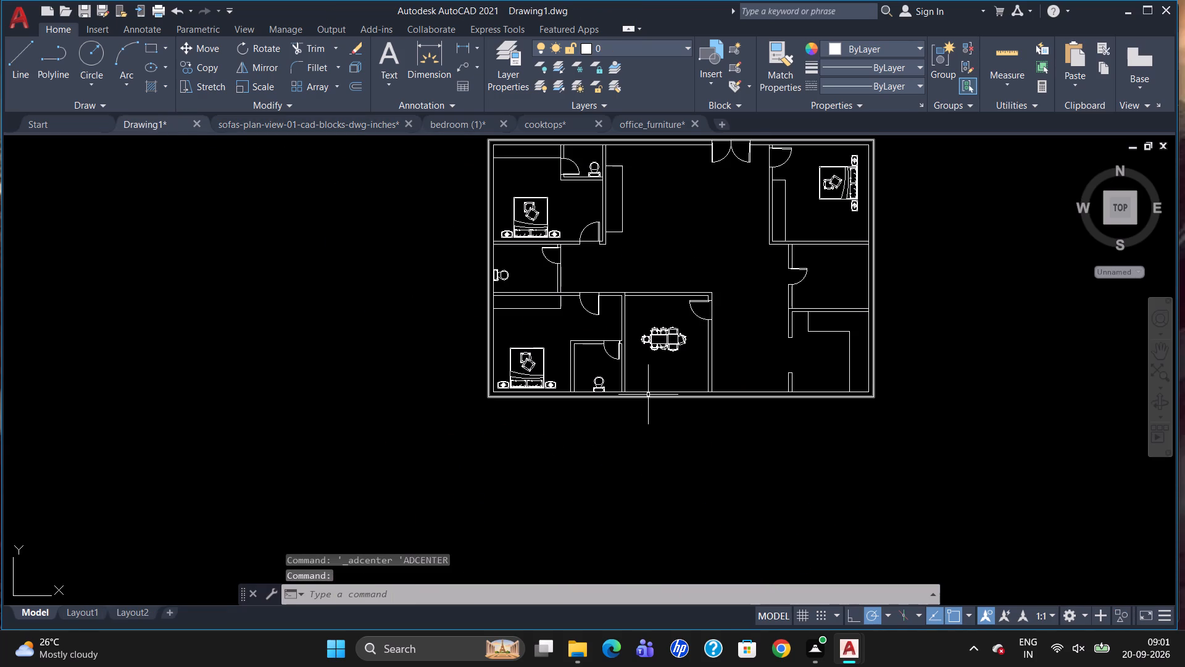
key("ctrl+v")
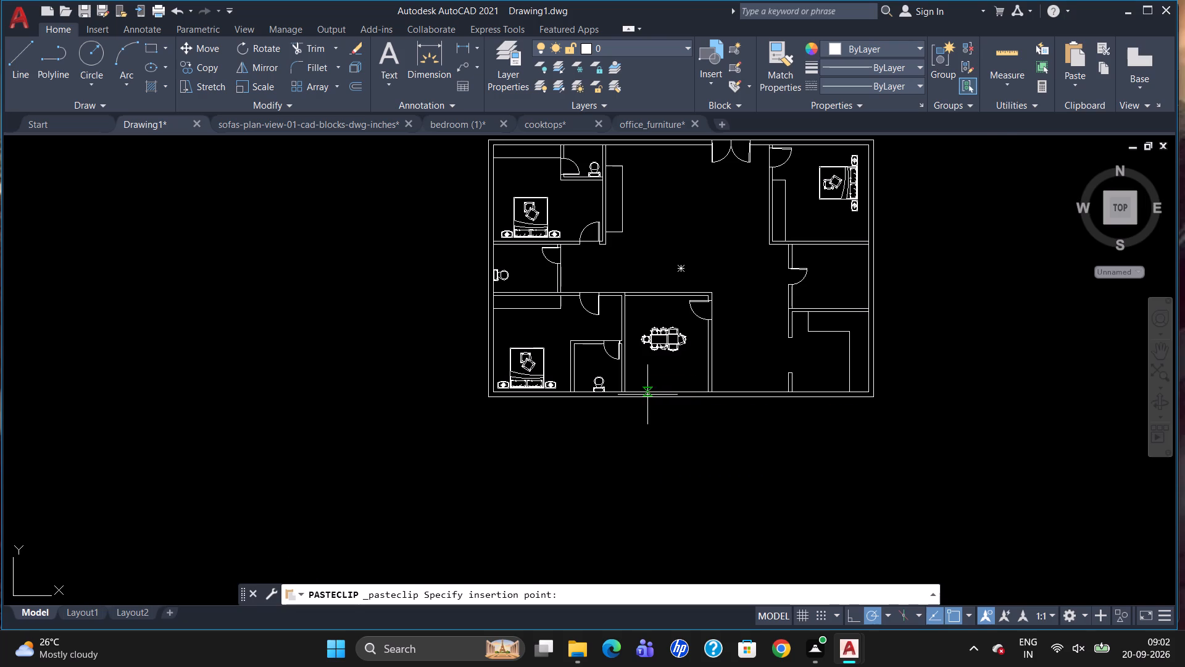
scroll(651, 388, "up", 2)
left_click(647, 374)
Rotate the pasted sofa about 180 degrees around a base point on its west end.
left_click(651, 340)
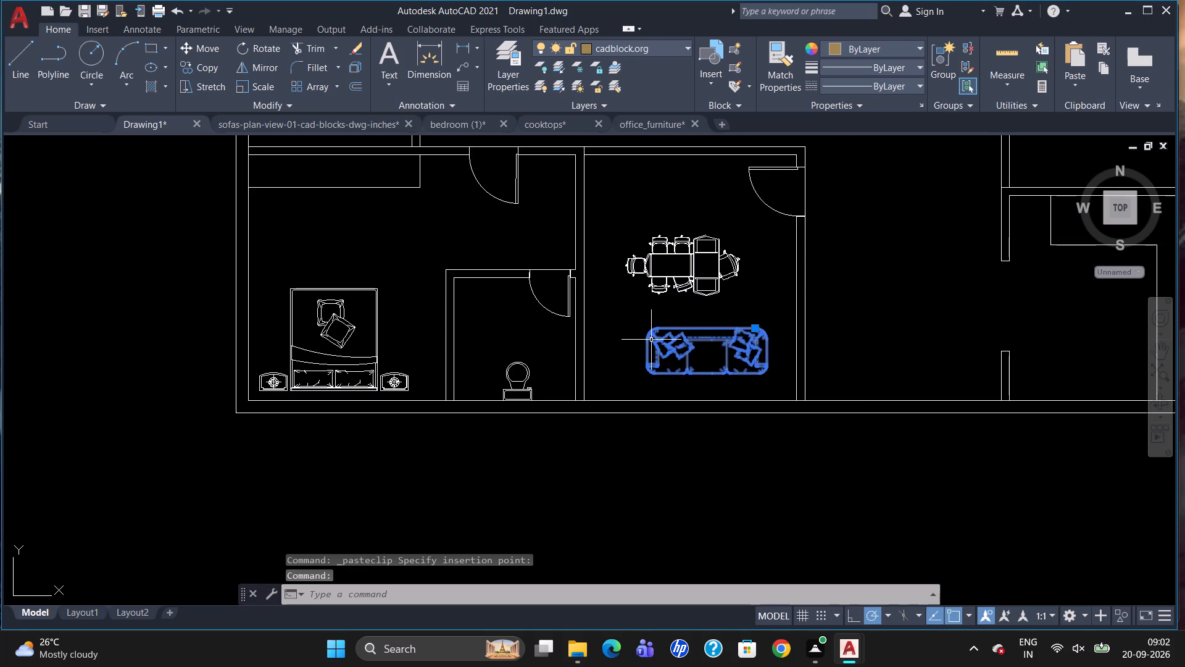
type("RO")
key("Return")
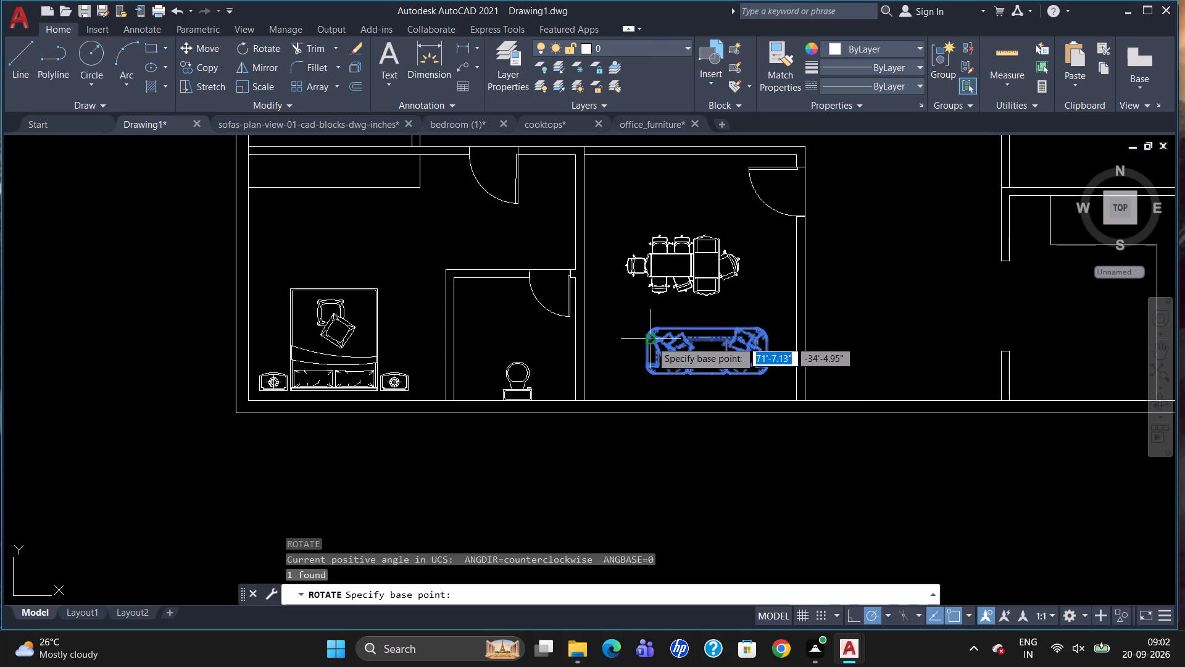
left_click(651, 341)
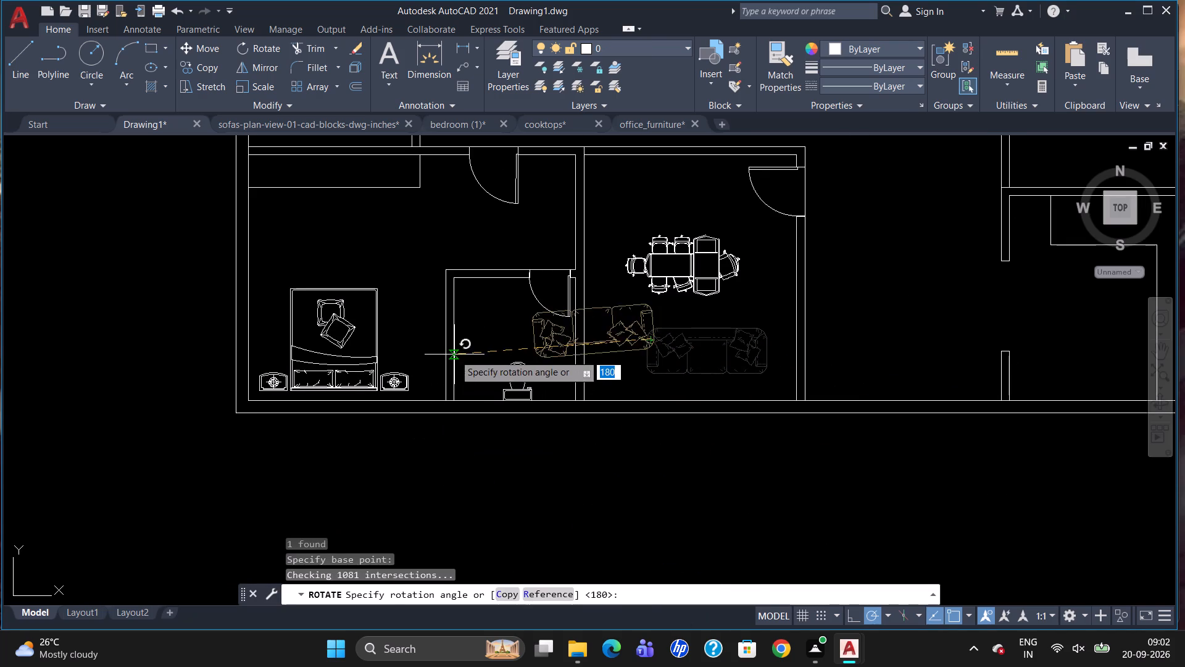
left_click(460, 332)
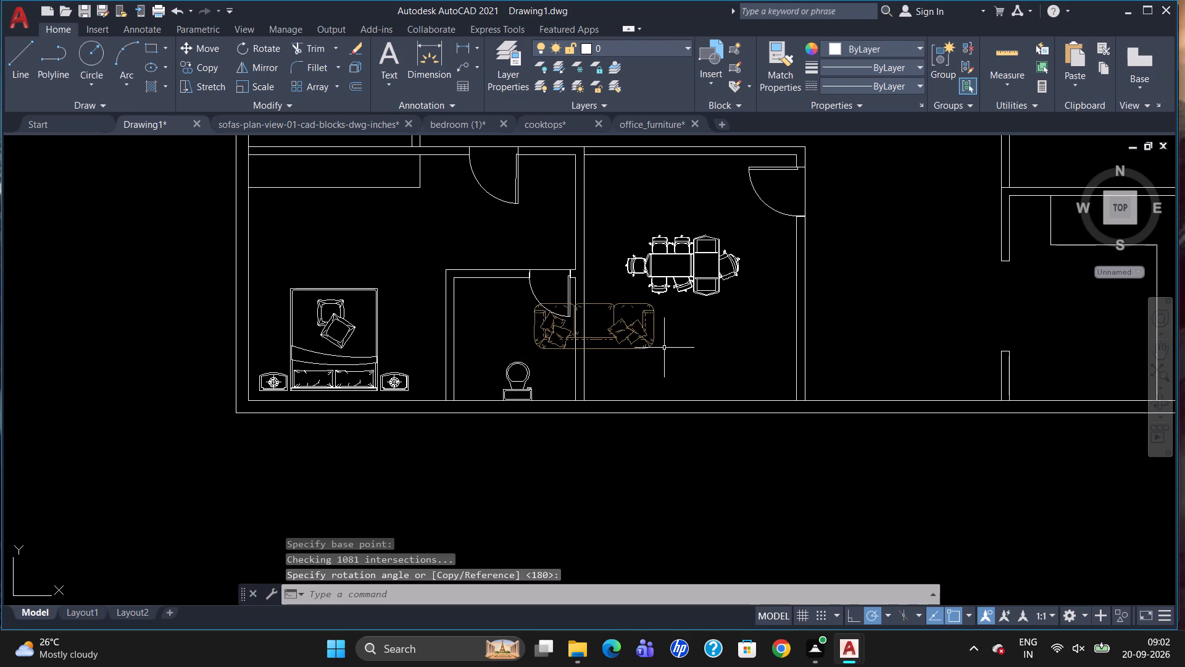
Move the rotated sofa back into the dining room, below the table set and close to the lower wall.
left_click(652, 338)
left_click(546, 345)
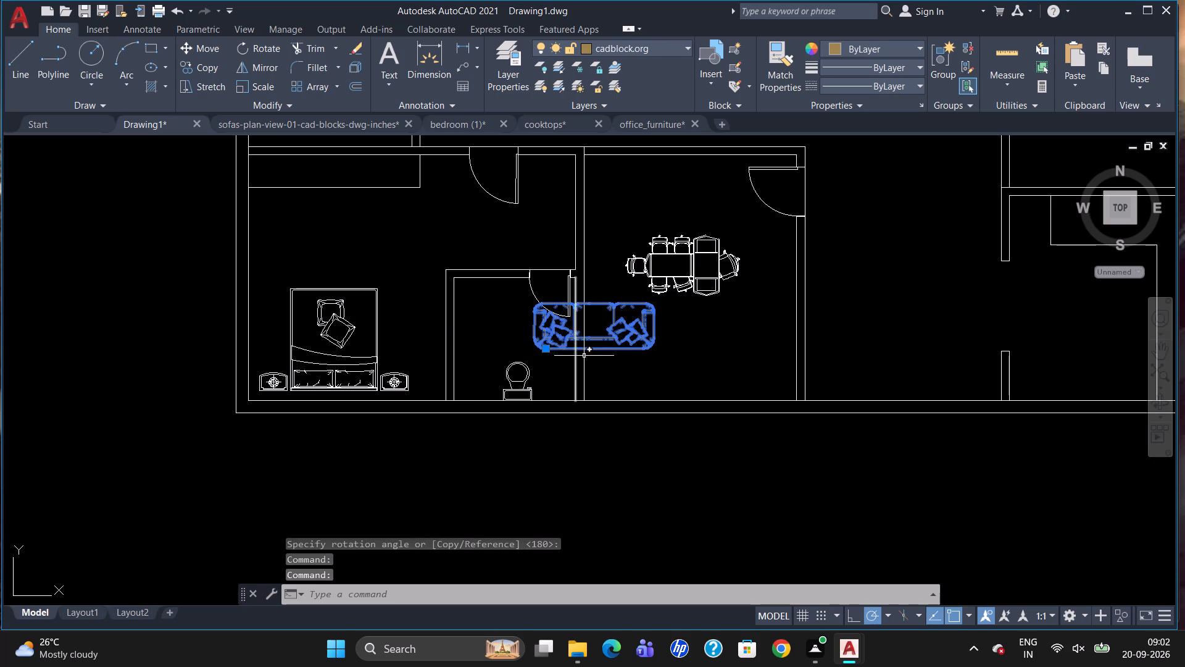
left_click(549, 350)
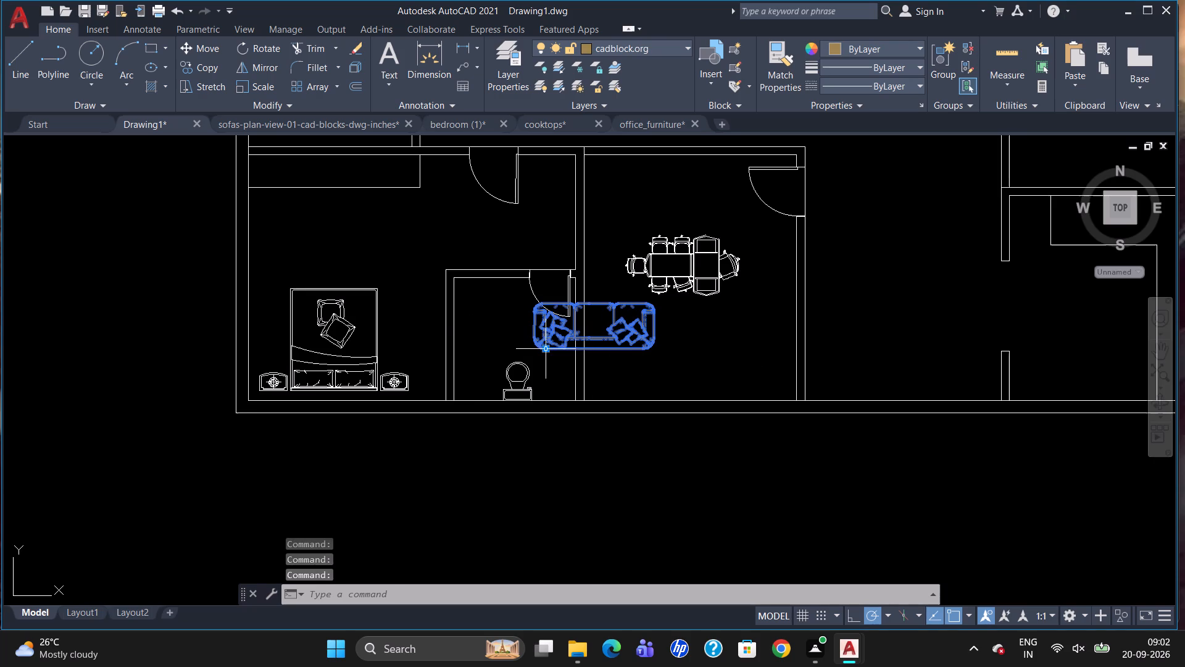
left_click(547, 351)
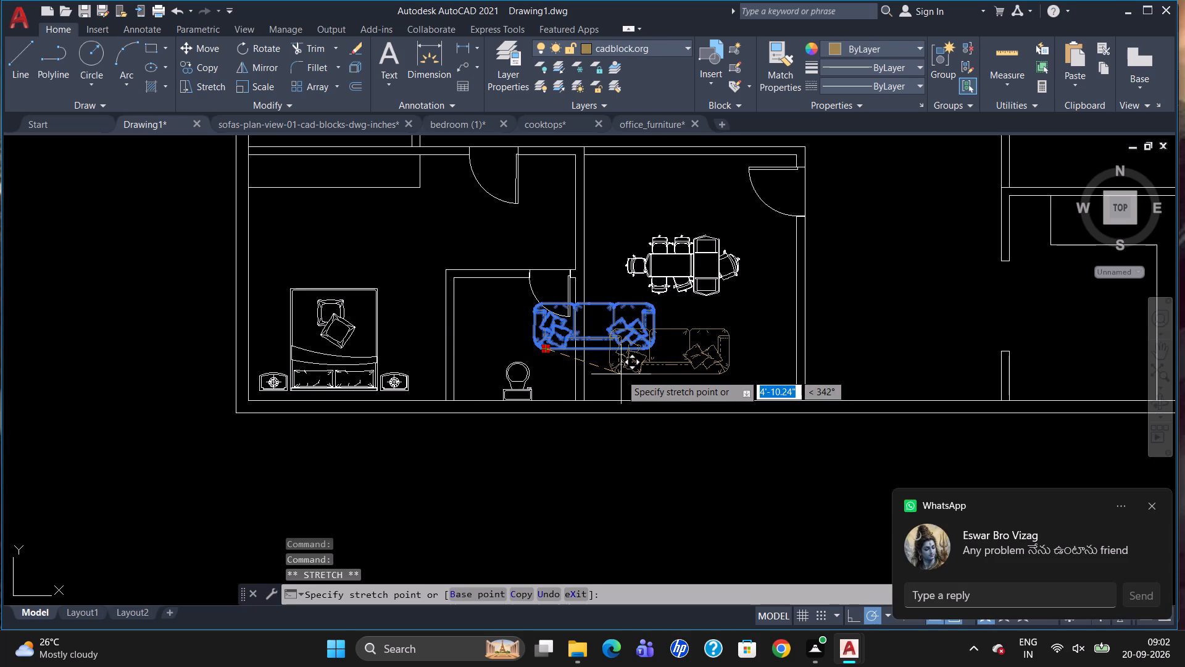
left_click(642, 384)
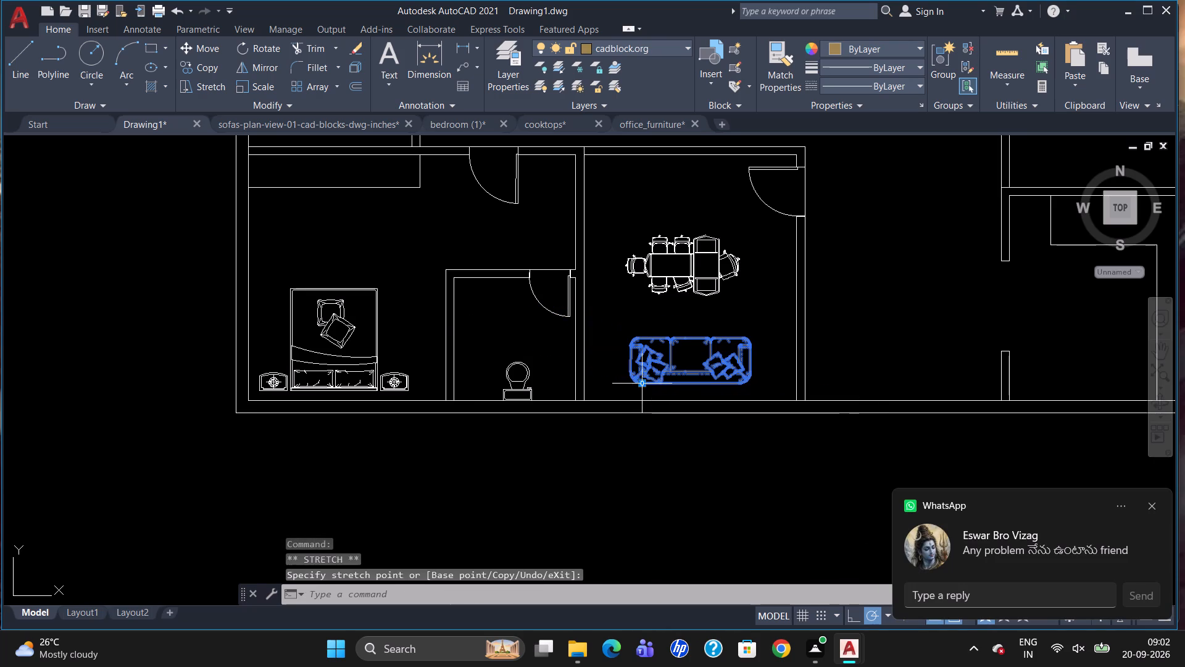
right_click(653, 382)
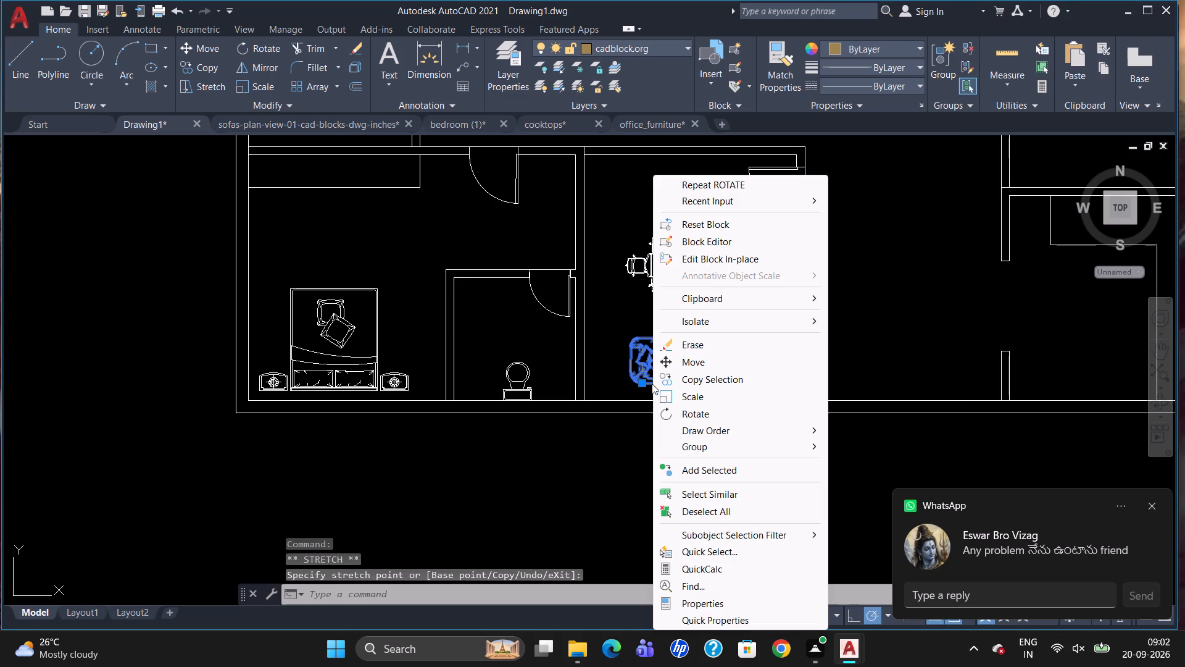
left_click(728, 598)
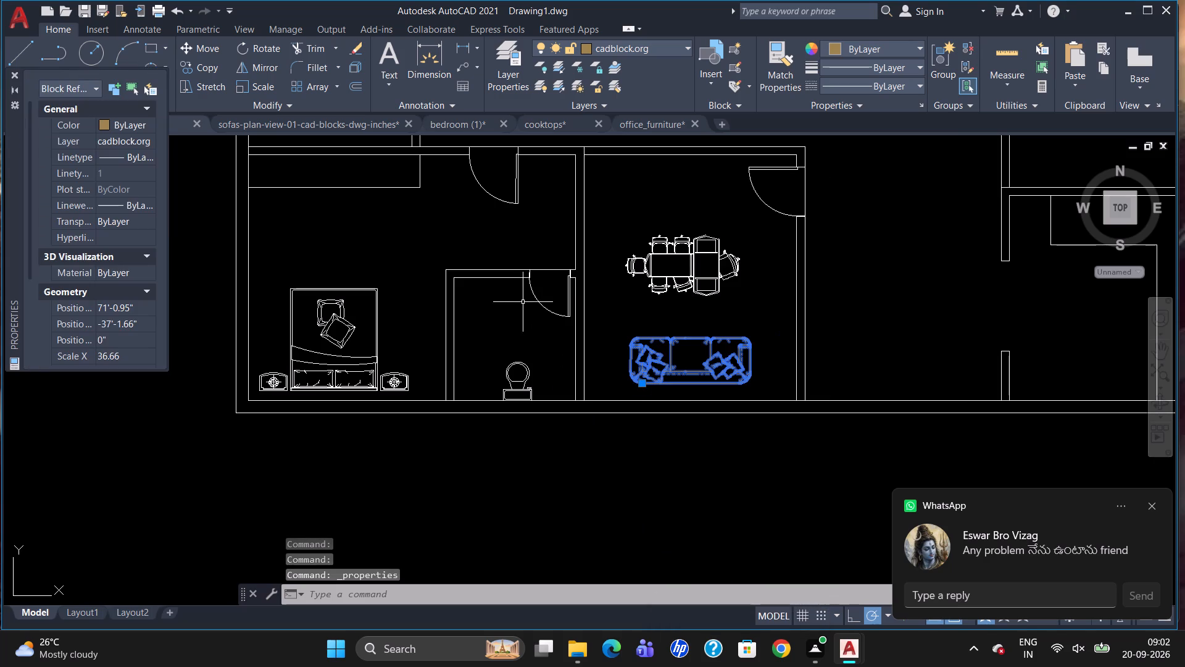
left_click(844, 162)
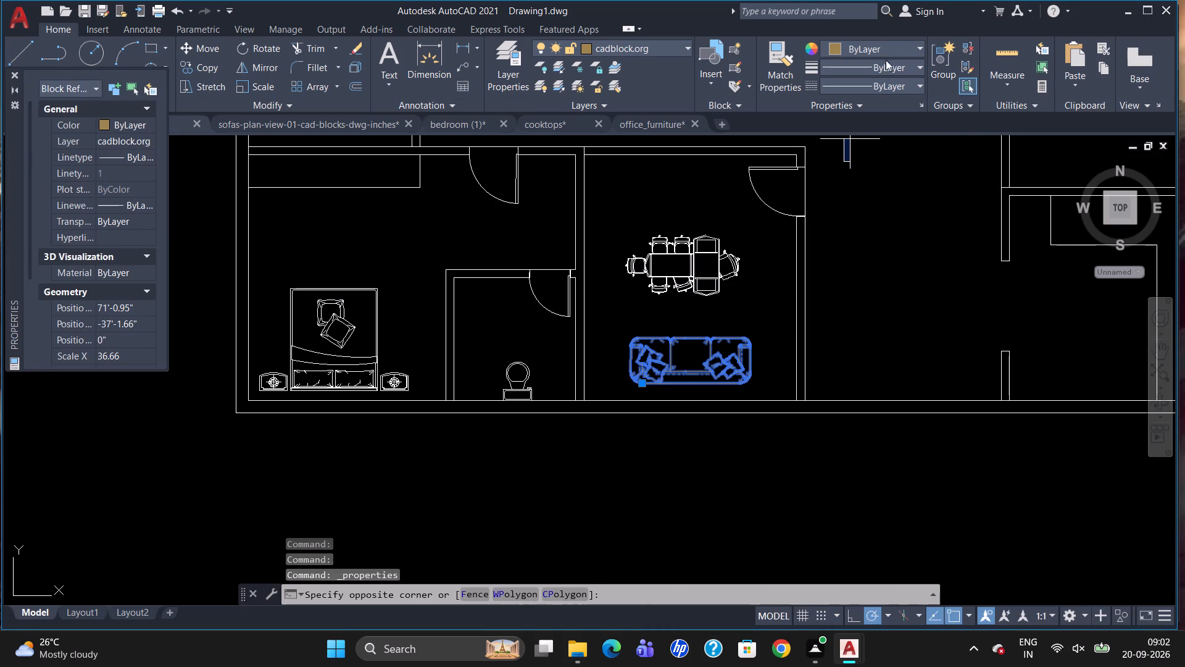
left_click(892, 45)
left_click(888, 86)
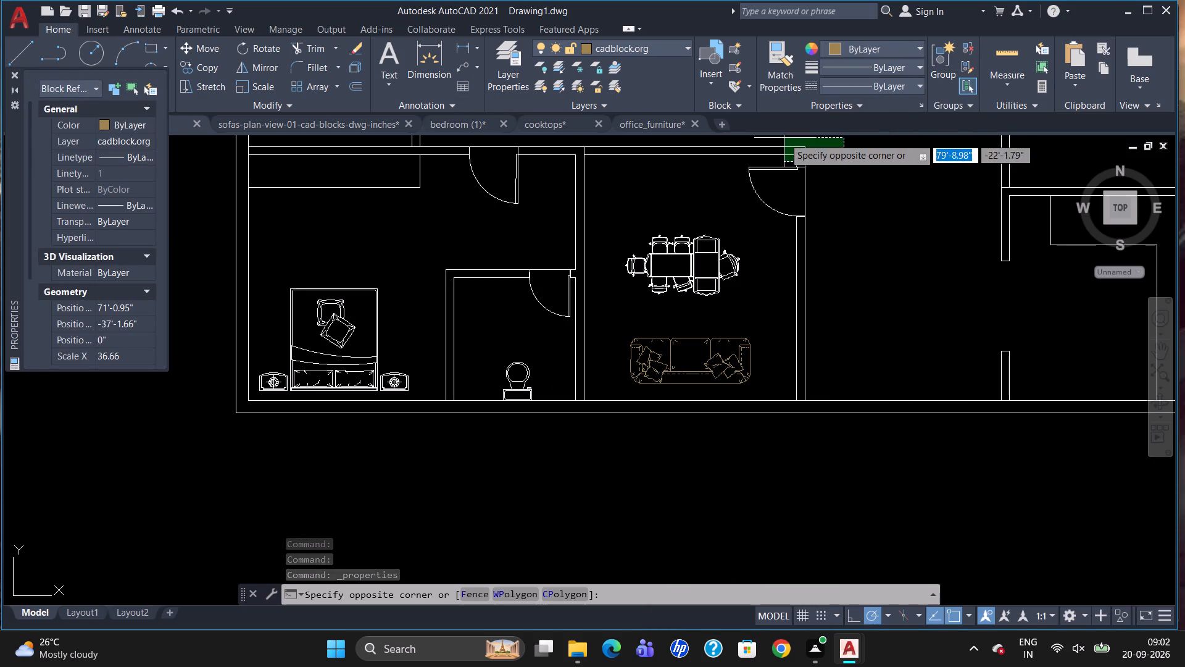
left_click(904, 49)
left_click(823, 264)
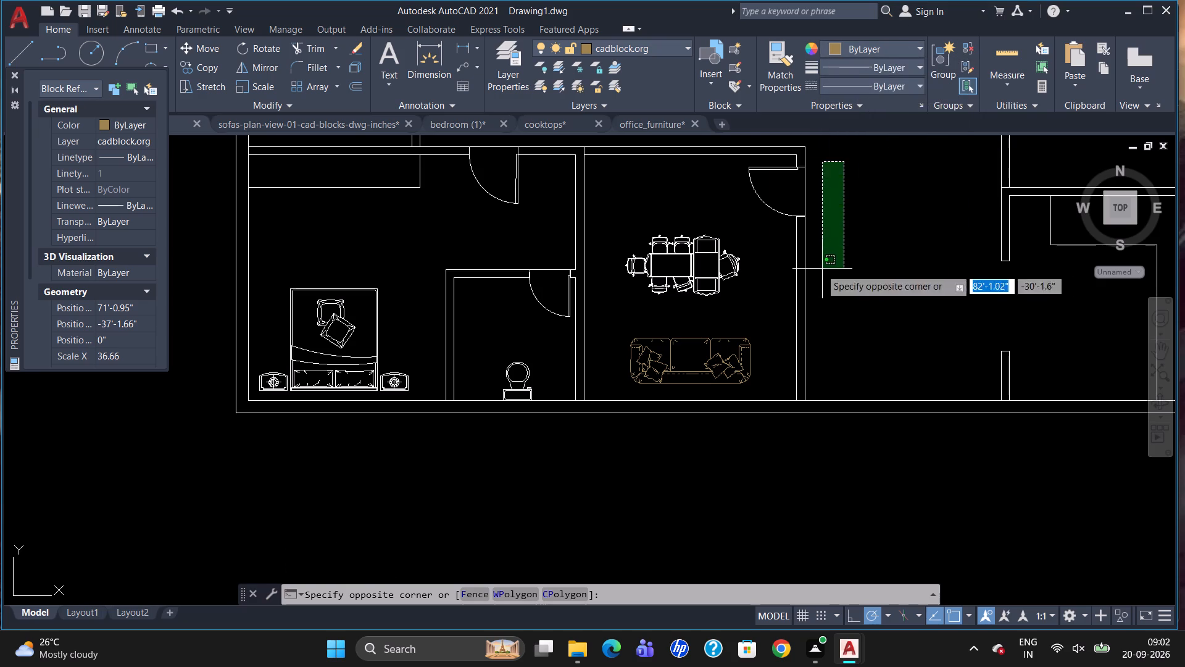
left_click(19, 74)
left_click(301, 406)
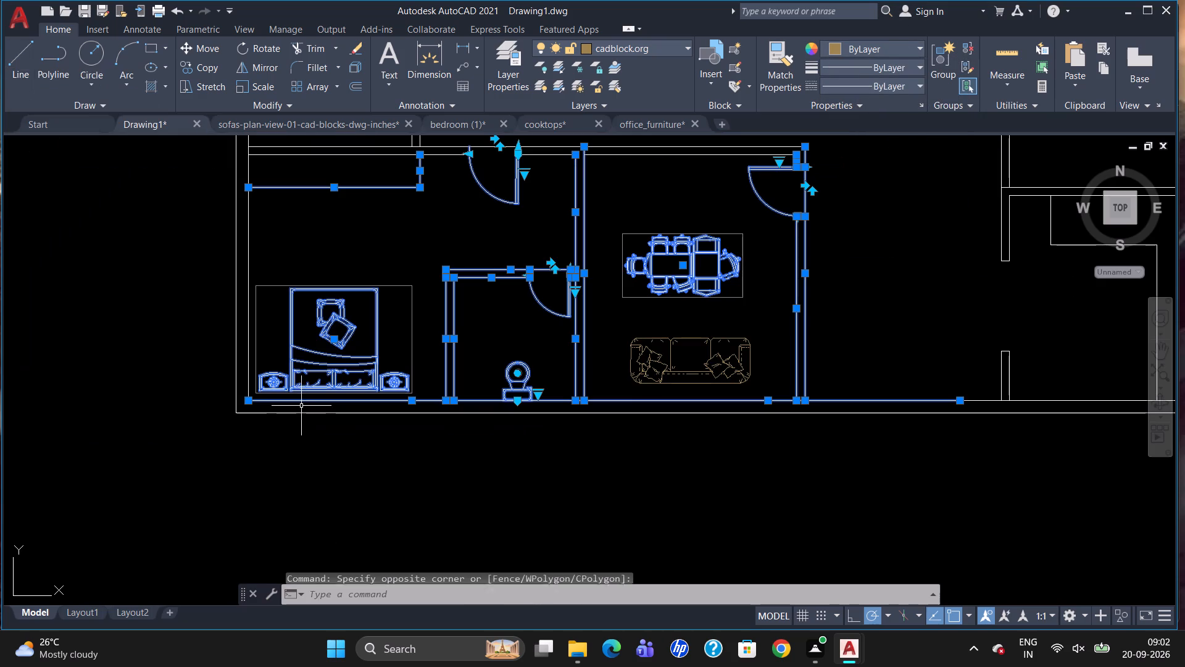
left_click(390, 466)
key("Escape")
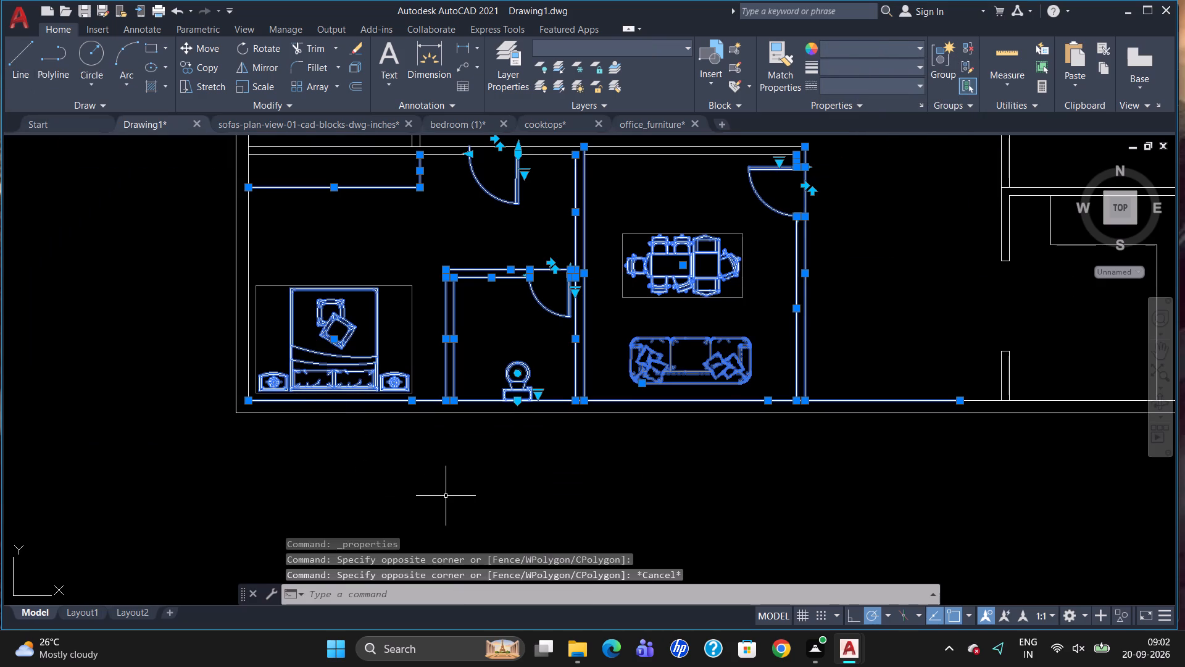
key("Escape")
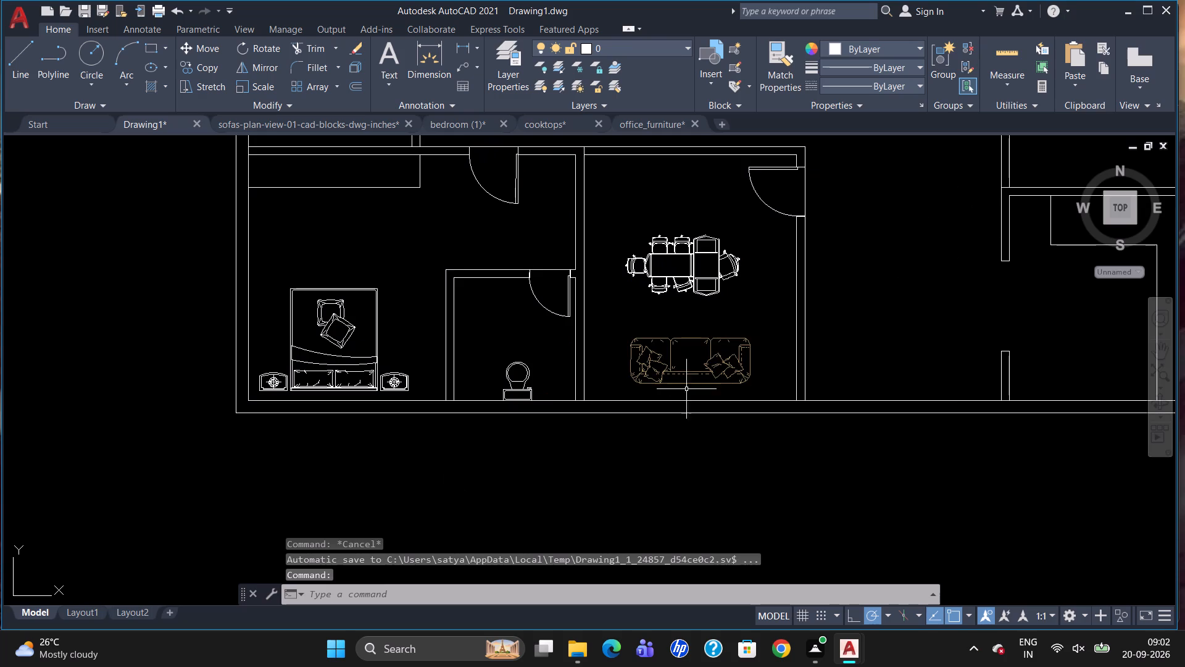
Set the sofa's colour to ByBlock and clear the selection.
left_click(642, 377)
left_click(874, 48)
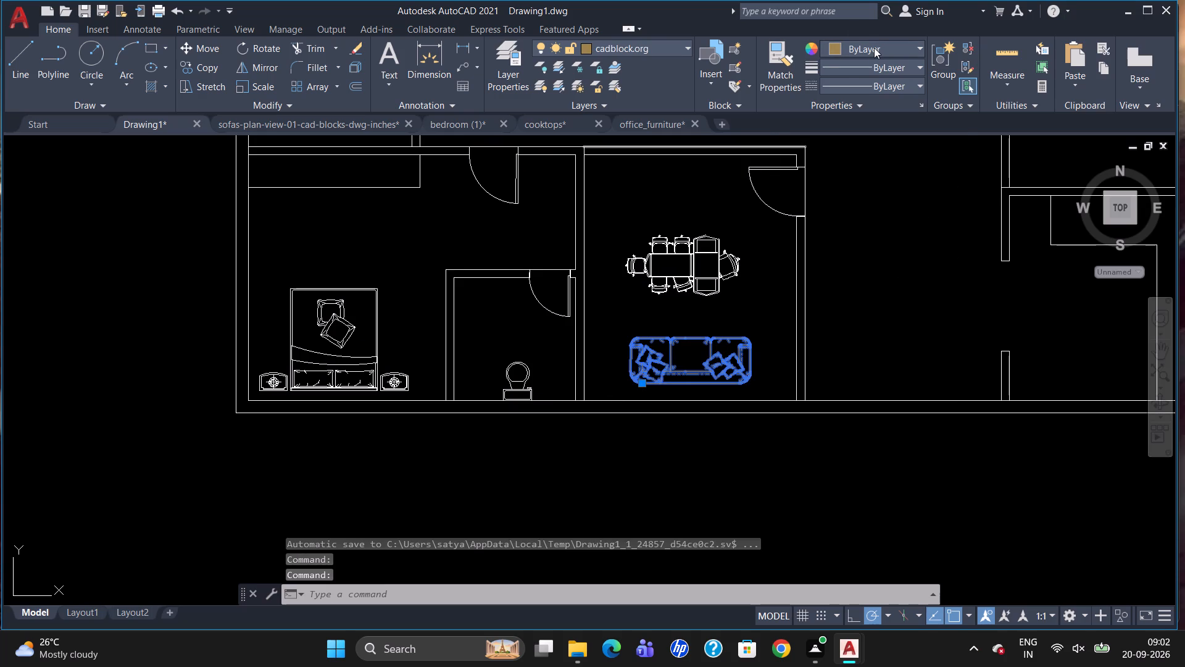
left_click(875, 86)
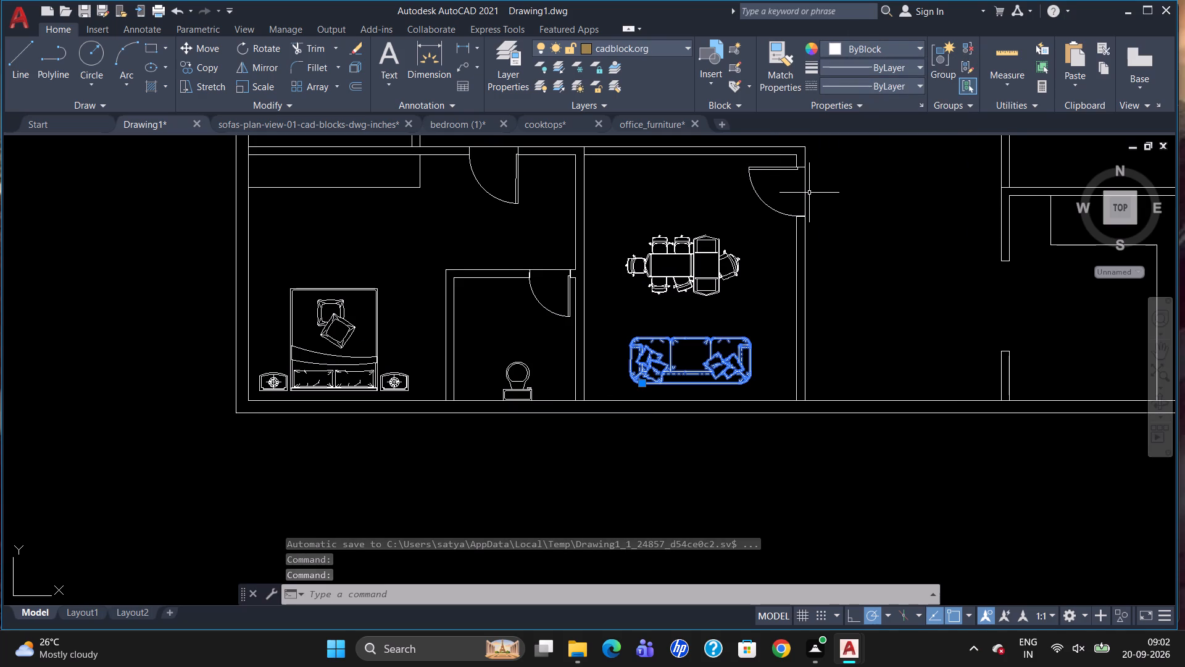
key("Escape")
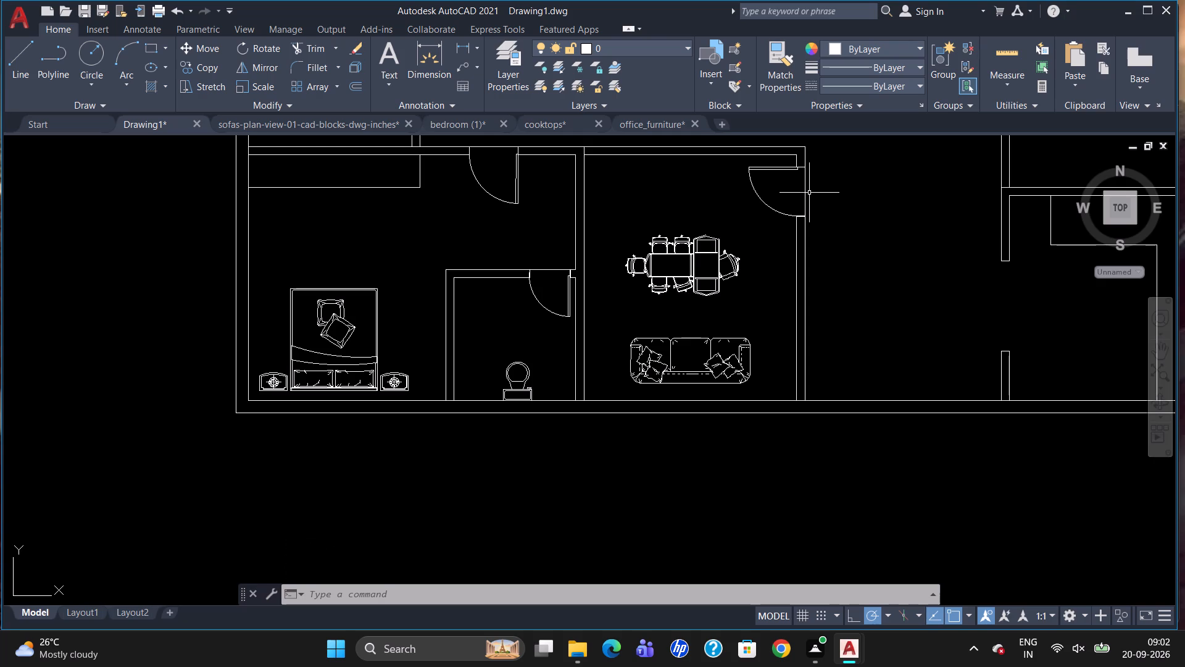
Copy the three-seat pillow sofa from the sofas drawing's fourth row into Drawing1's central hall, near the top wall west of the double door.
scroll(818, 303, "down", 1)
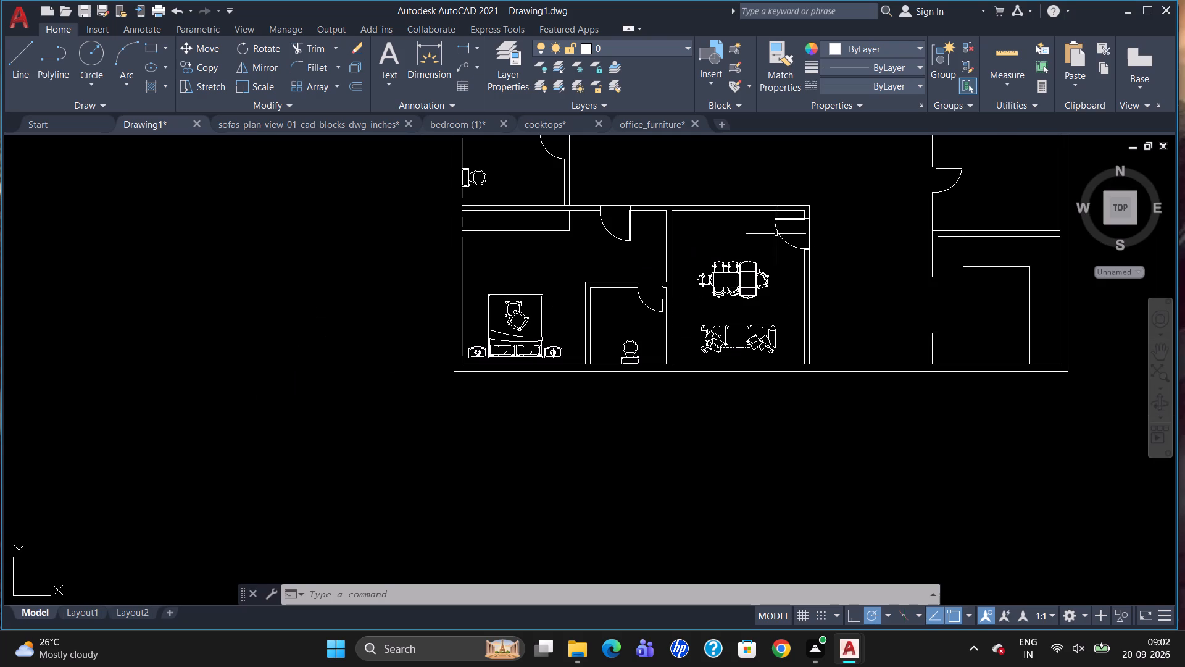
scroll(799, 282, "down", 2)
scroll(889, 186, "up", 1)
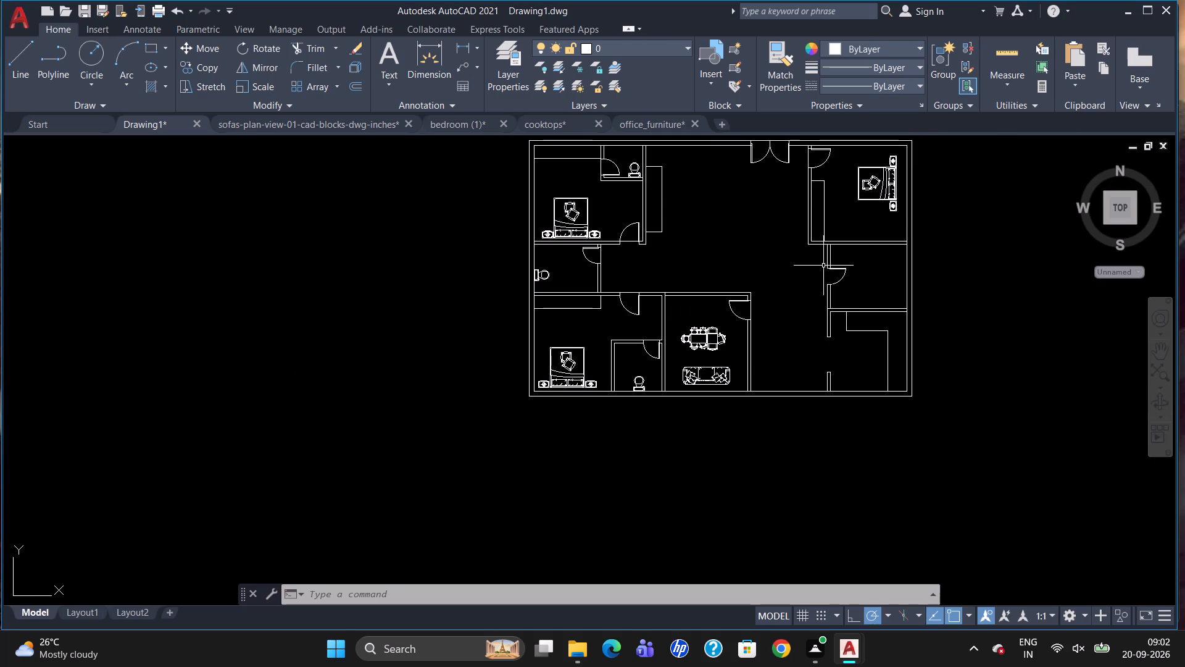
scroll(801, 327, "down", 1)
scroll(813, 232, "up", 1)
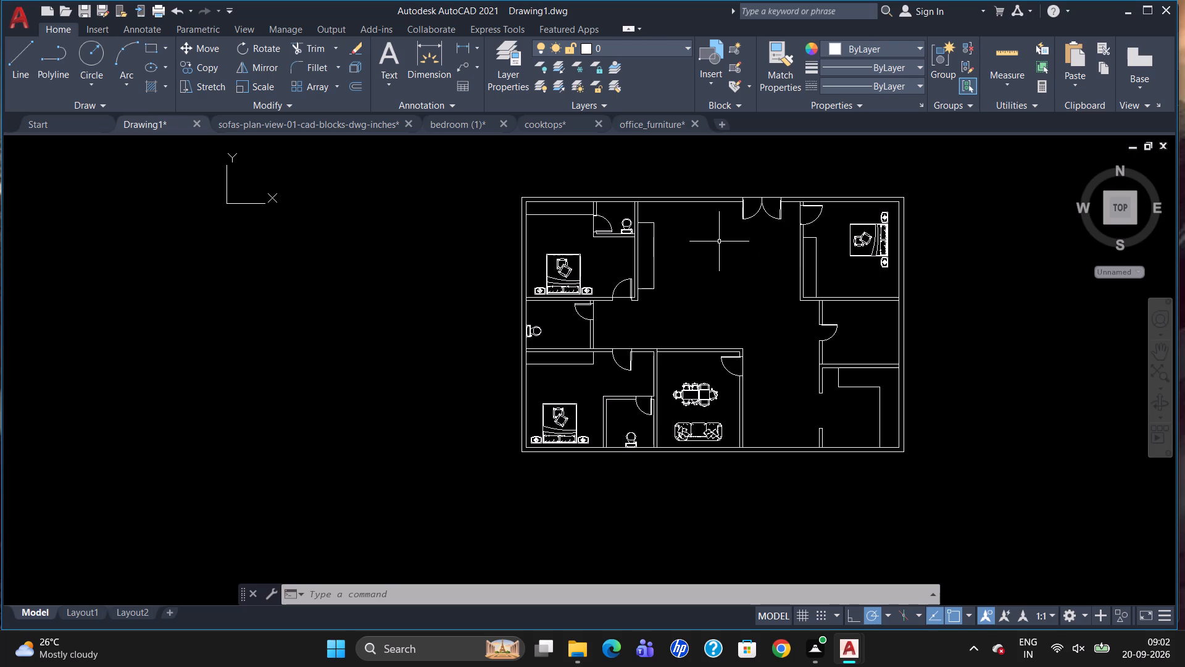
left_click(248, 124)
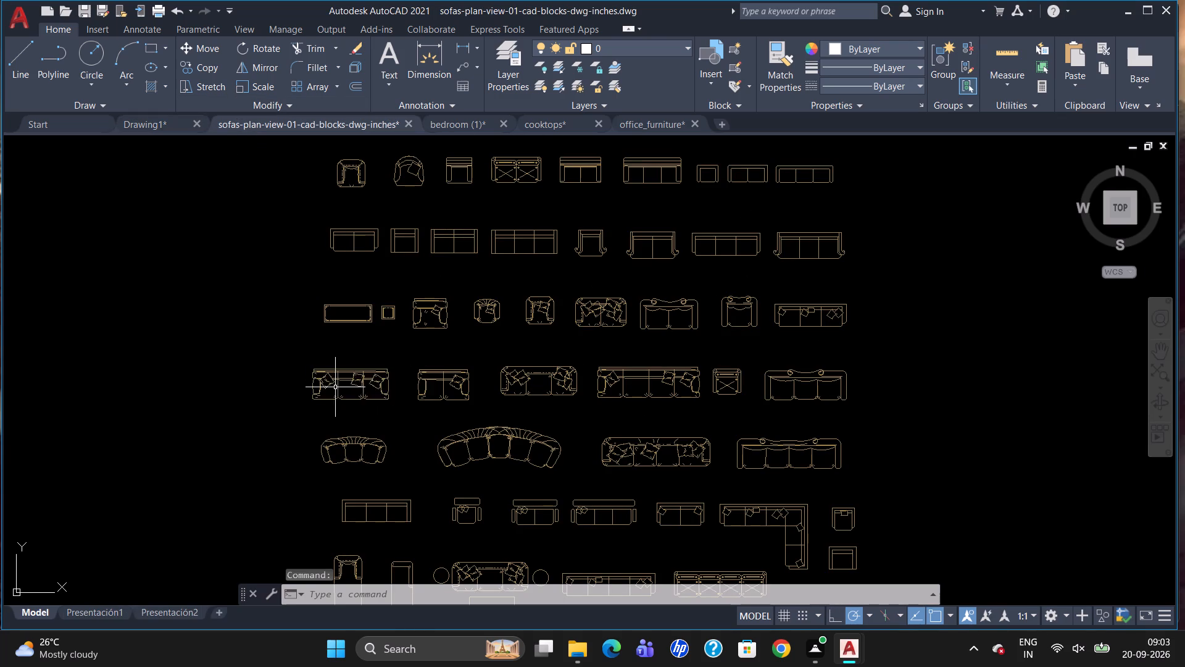
left_click(355, 374)
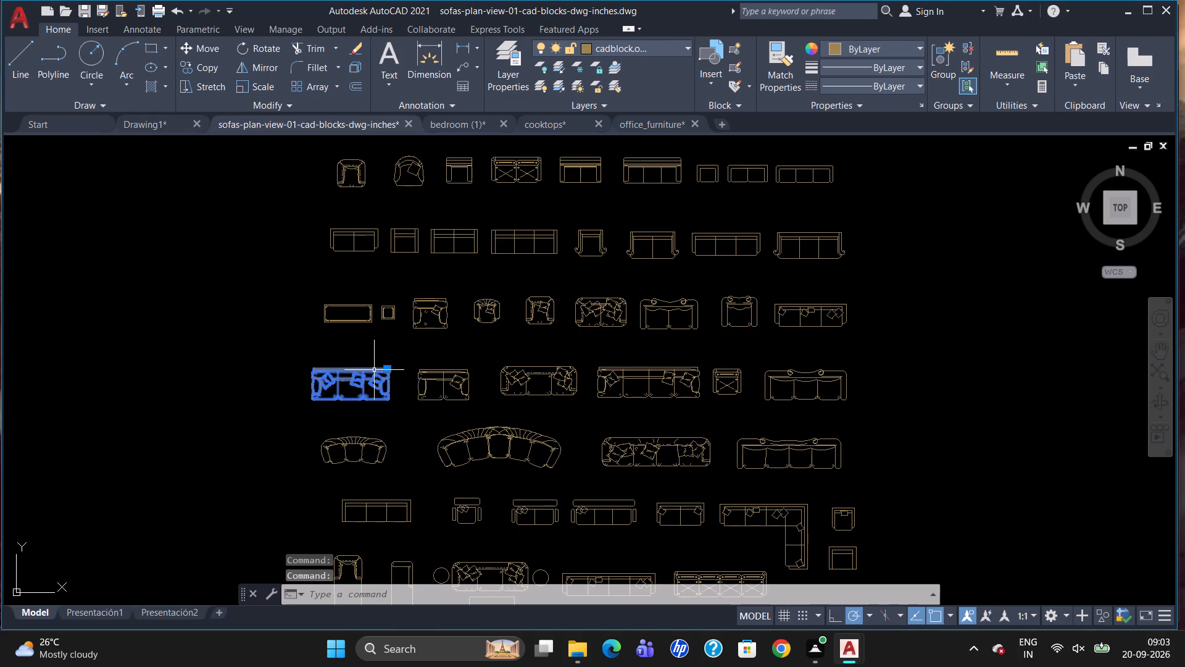
key("ctrl+c")
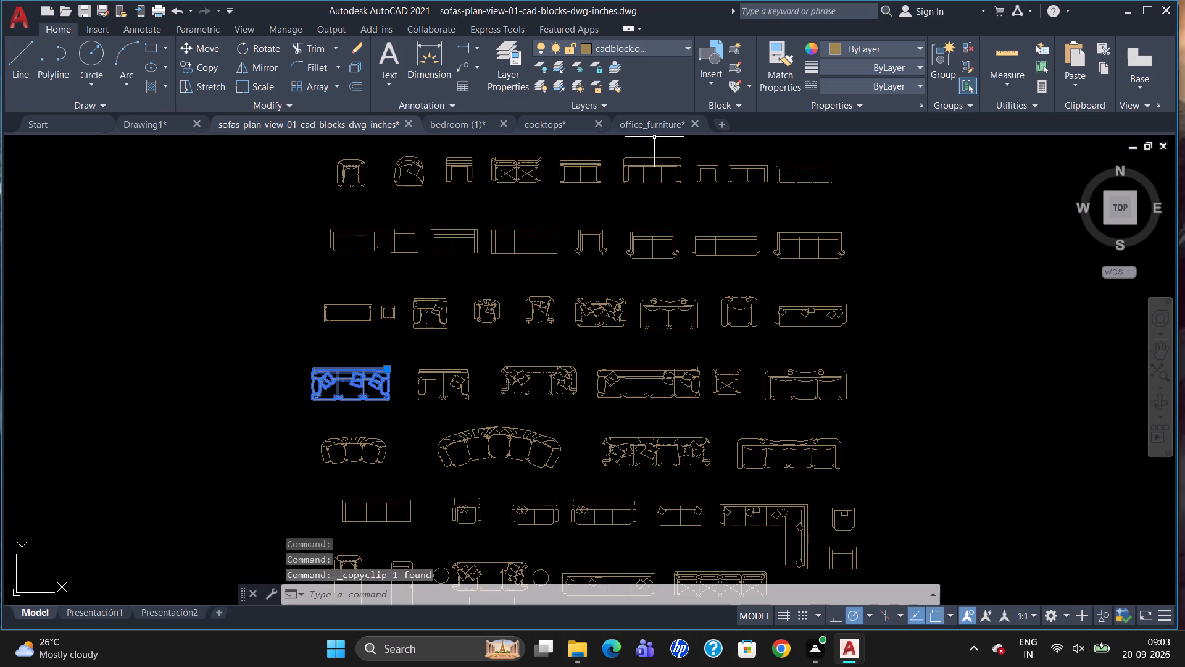
left_click(141, 123)
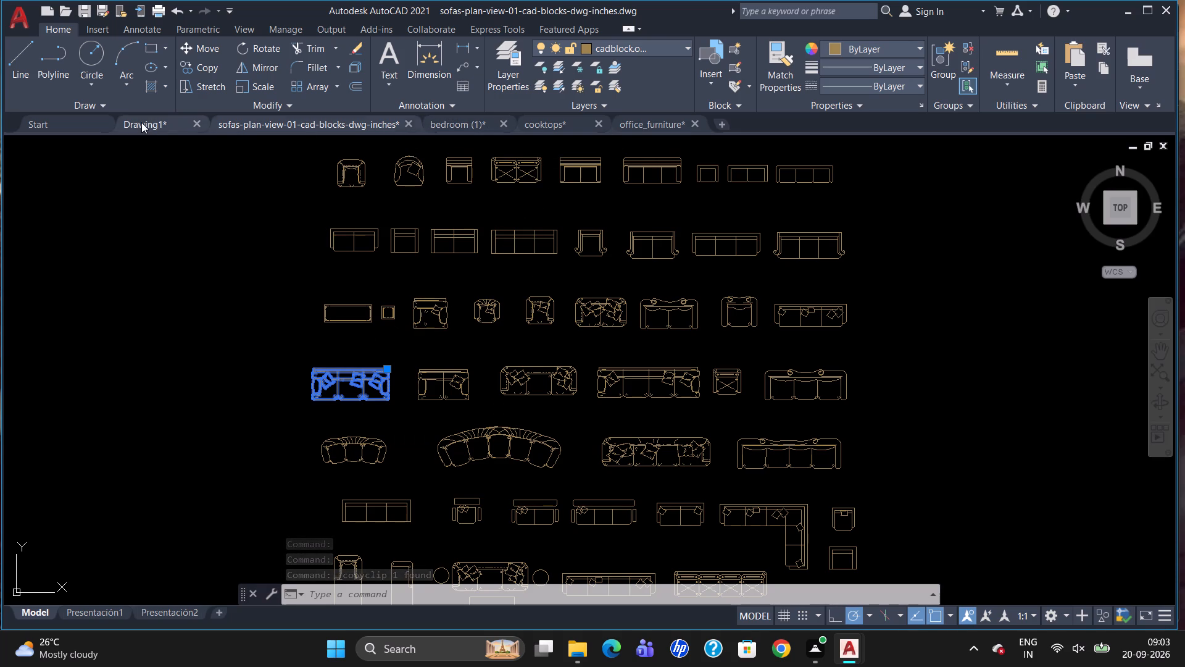
key("ctrl+v")
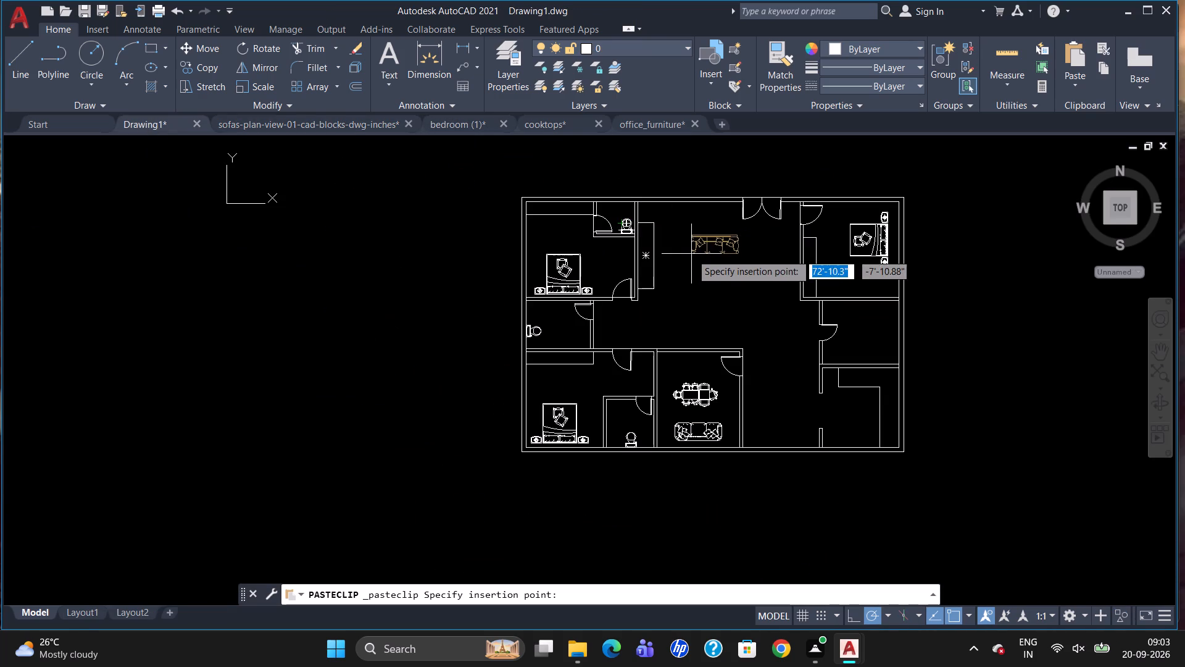
scroll(691, 252, "up", 1)
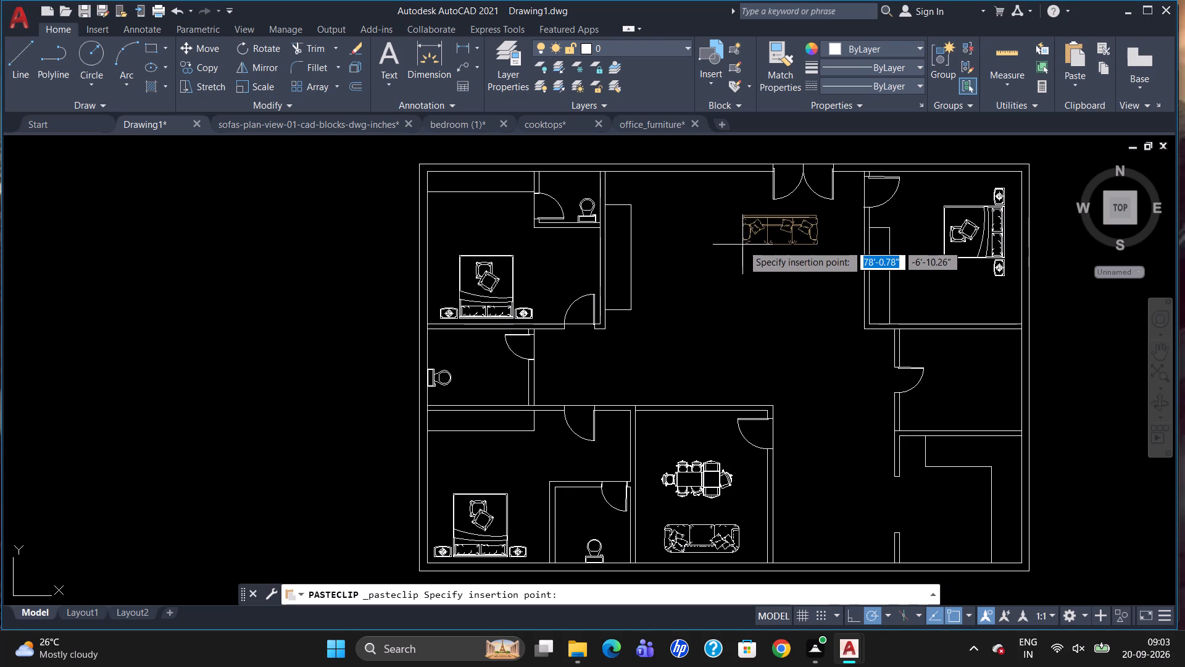
left_click(684, 225)
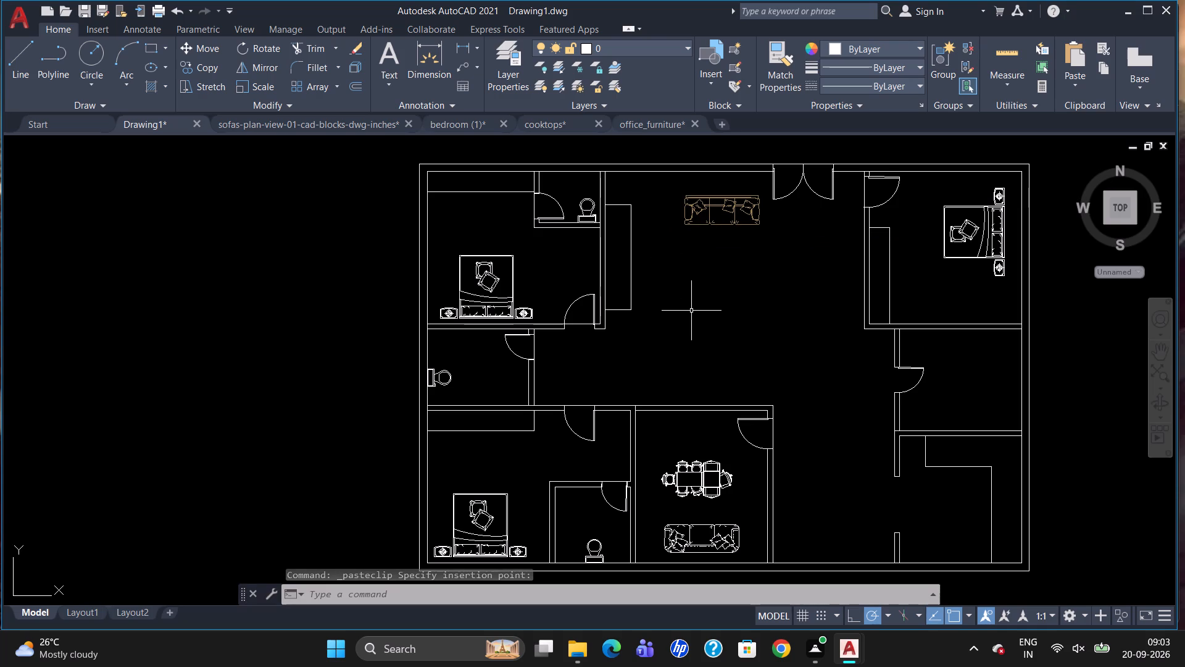
Copy the hall sofa about 8'-3" straight south of the original.
left_click_drag(724, 200, 721, 218)
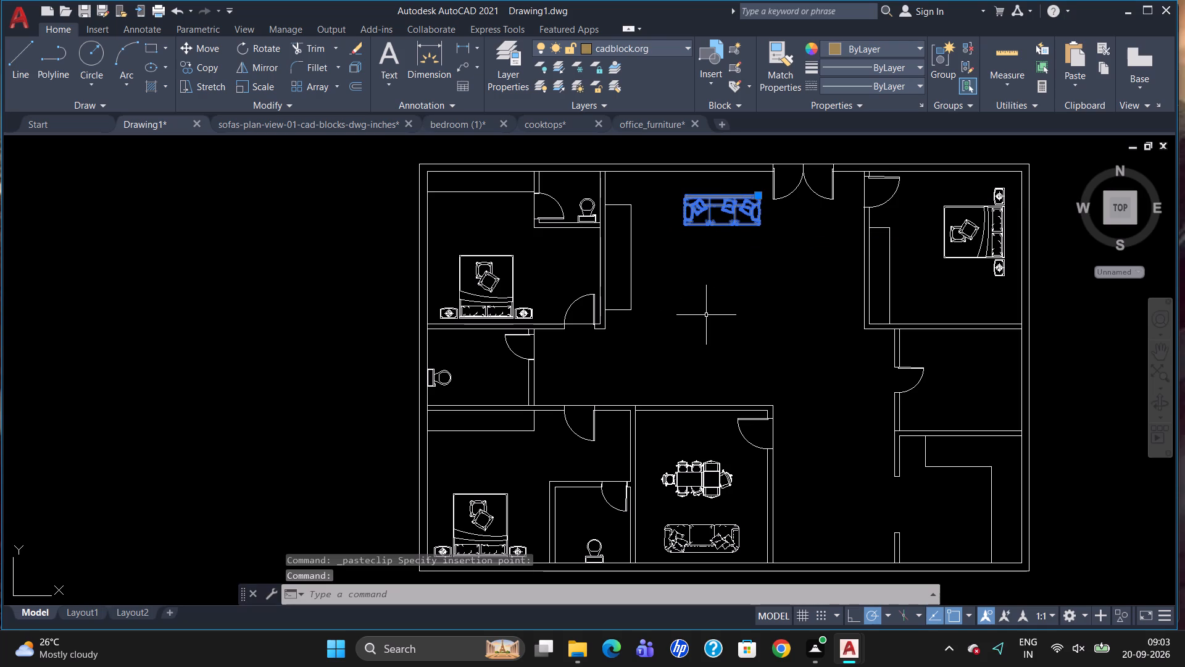
key("c")
key("o")
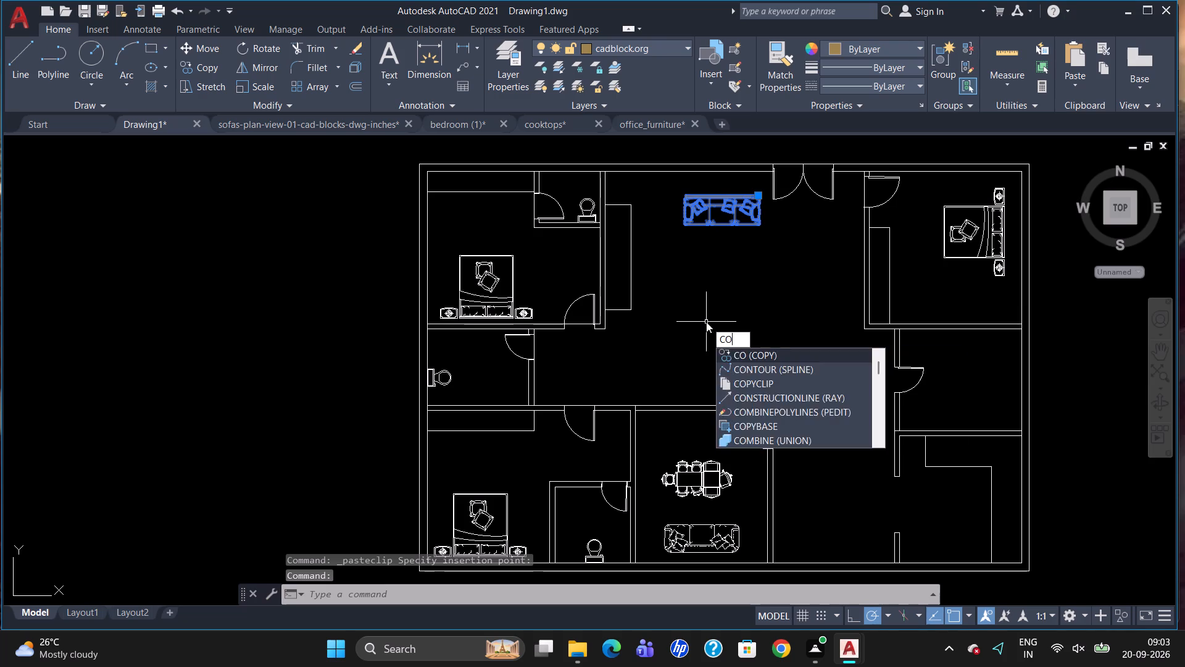
key("Return")
left_click_drag(759, 209, 759, 209)
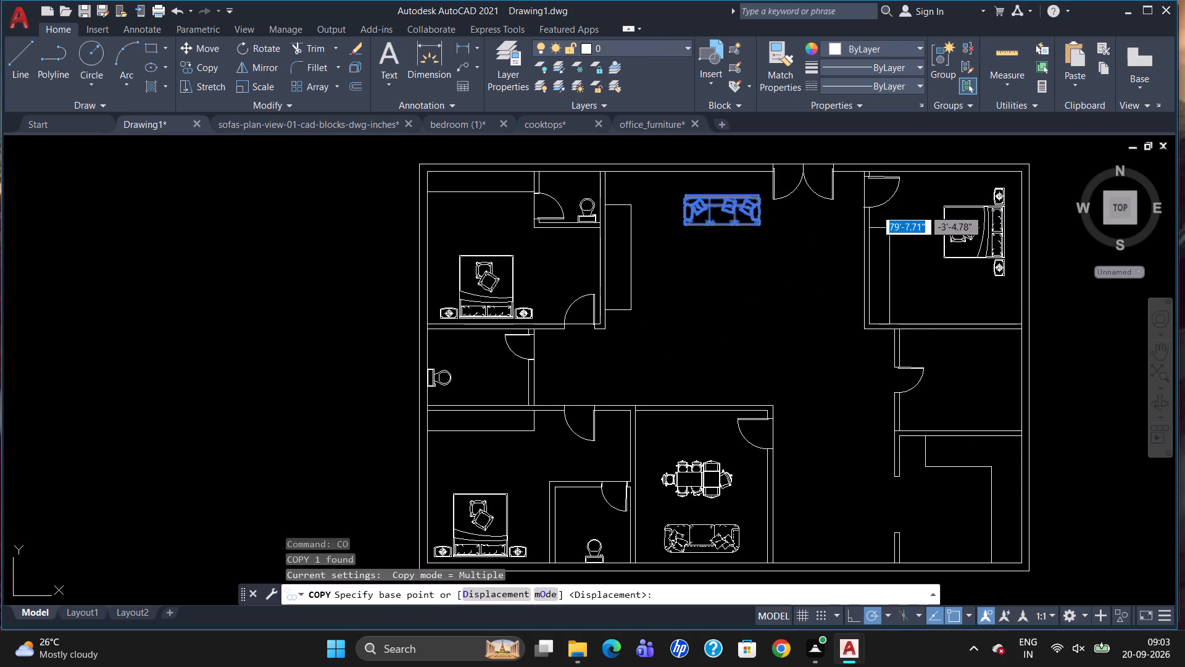
left_click_drag(759, 209, 754, 226)
left_click(759, 299)
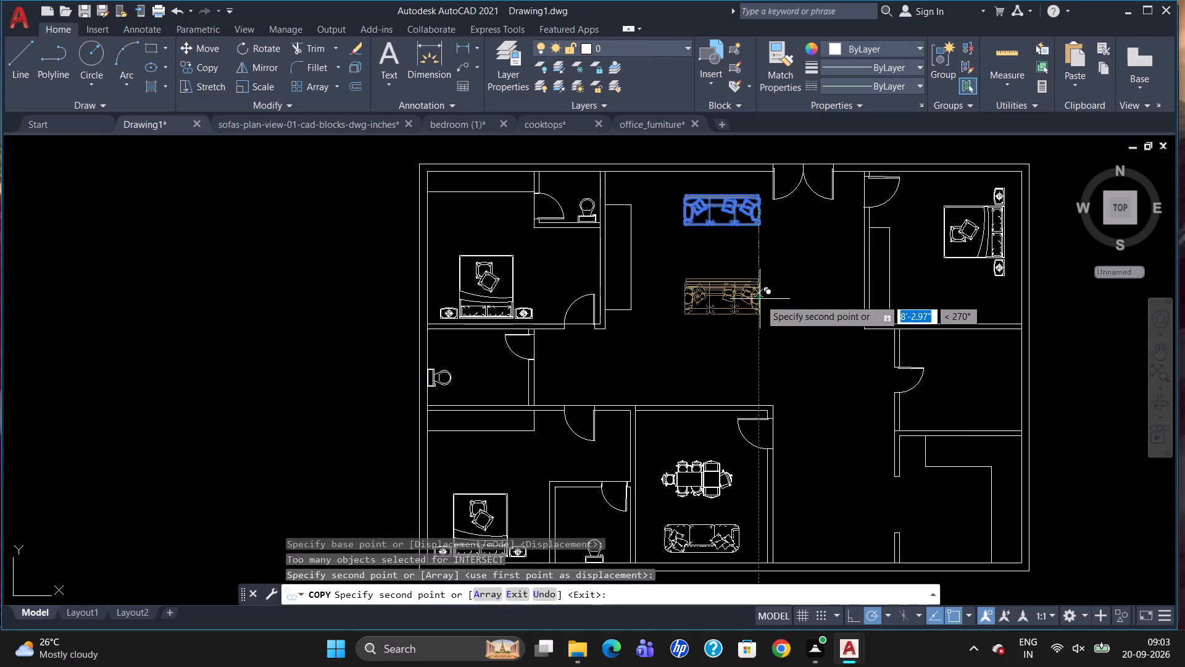
key("Escape")
Rotate the copied sofa 270 degrees about a point near its east end so it stands vertically with its back facing east.
left_click(760, 299)
type("RO")
key("Return")
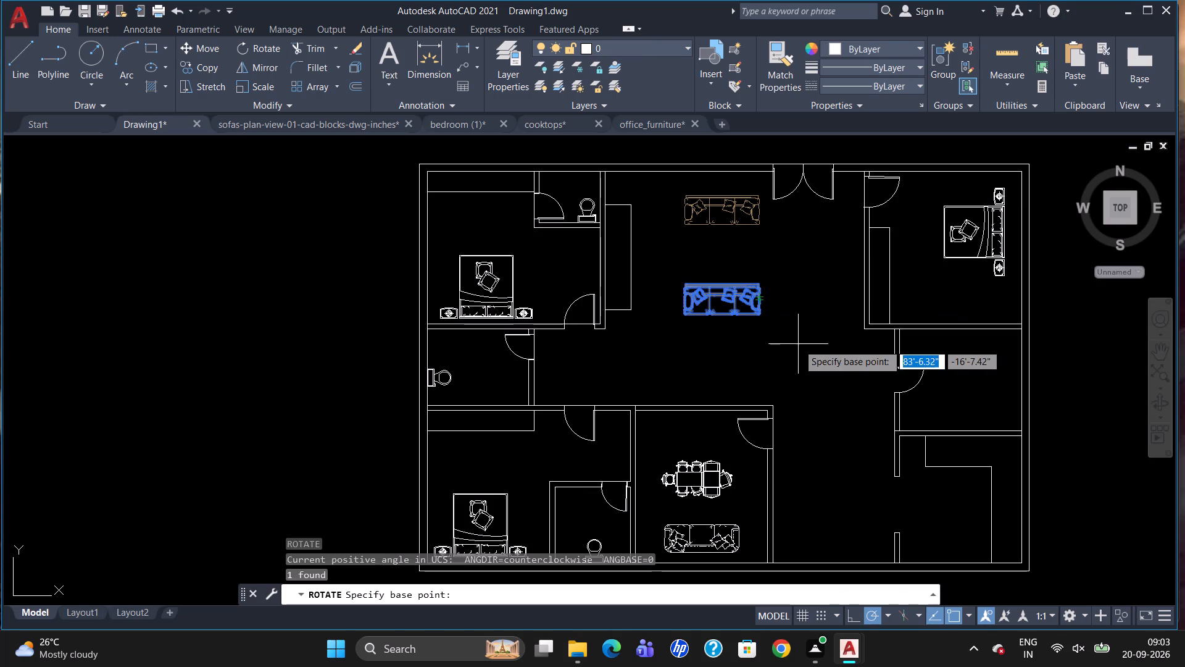
left_click(745, 302)
left_click(749, 387)
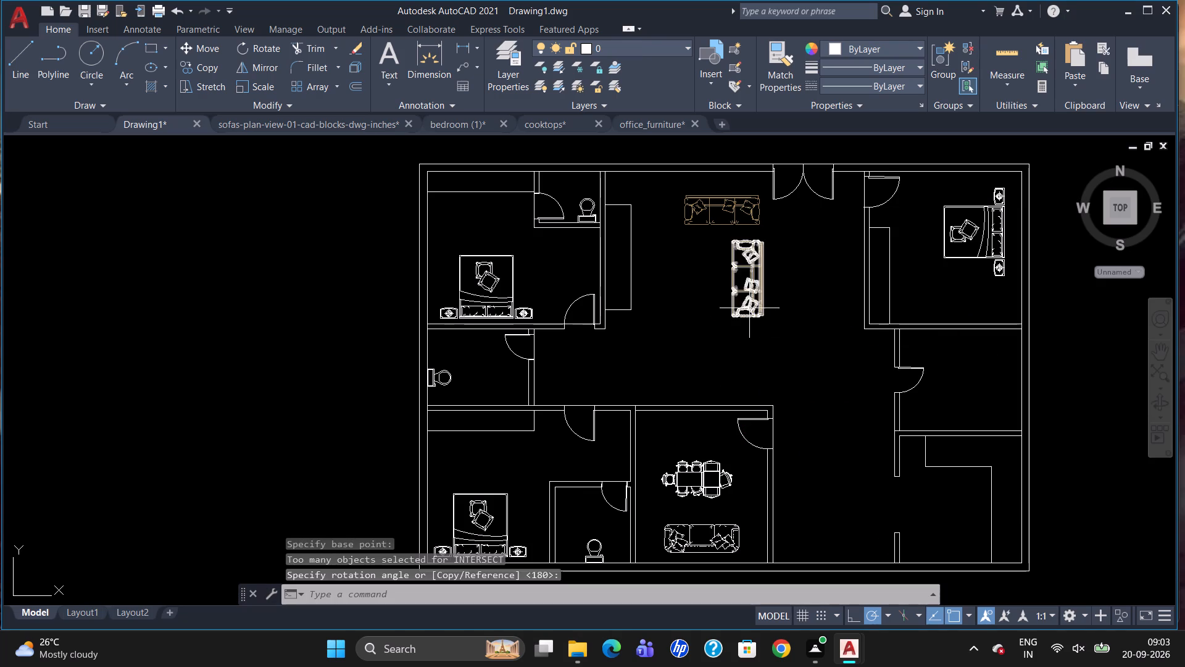
Move the vertical sofa about 1'-2" at 30 degrees, placing it southeast of the horizontal hall sofa.
left_click(749, 303)
scroll(754, 287, "up", 2)
left_click(775, 358)
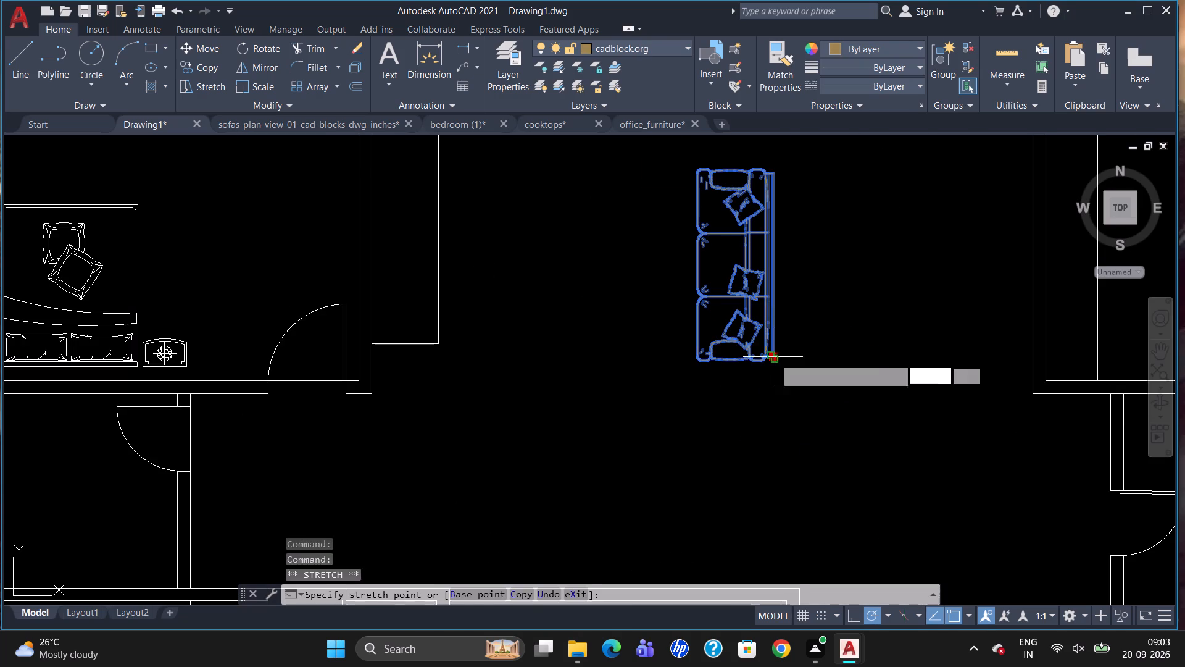
scroll(780, 361, "down", 2)
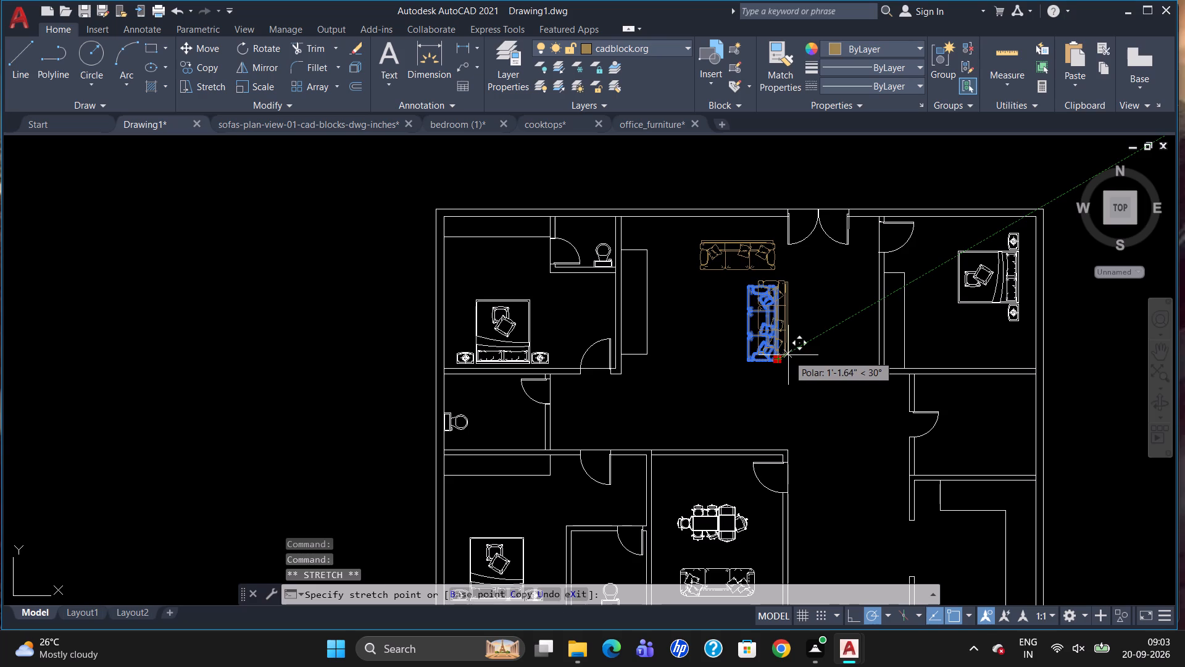
left_click(788, 353)
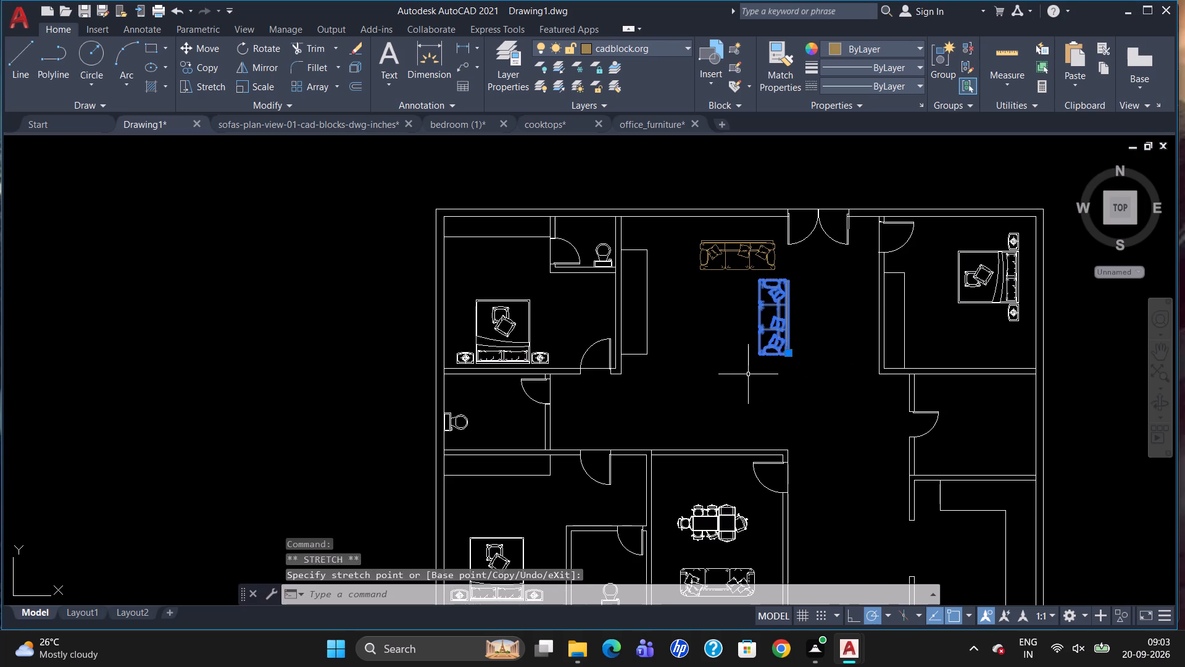
key("Escape")
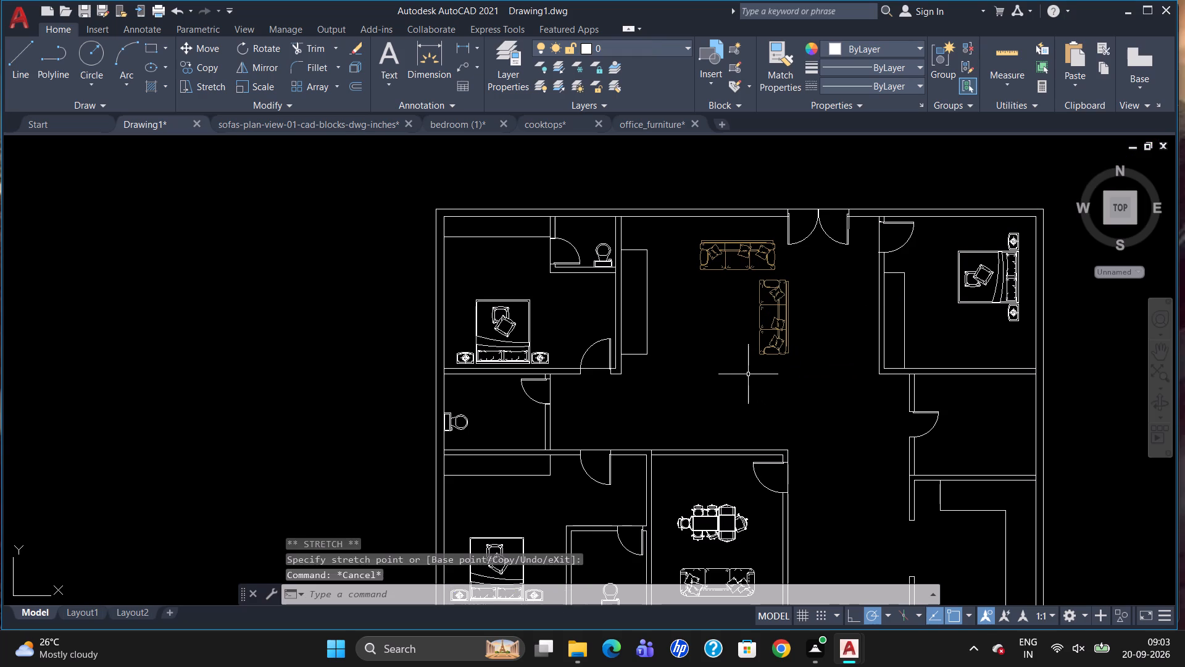
Copy the upper horizontal hall sofa about 16'-2" at 250 degrees, into the open area above the dining room's upper wall.
left_click_drag(750, 246, 745, 286)
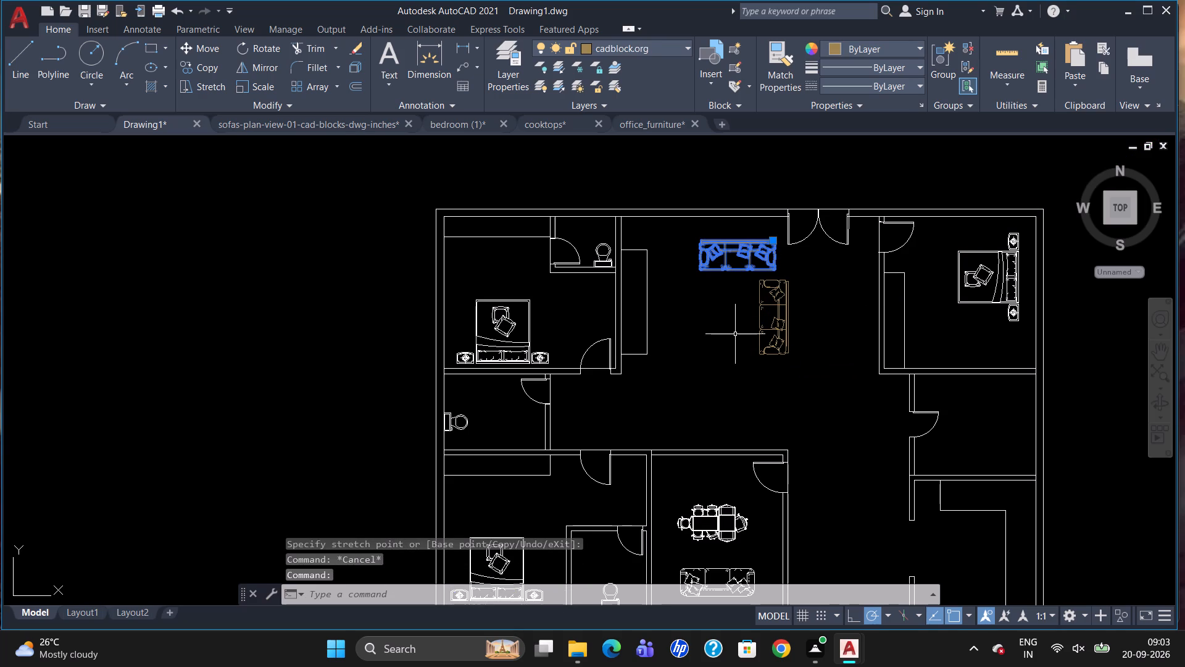
type("CO")
key("Return")
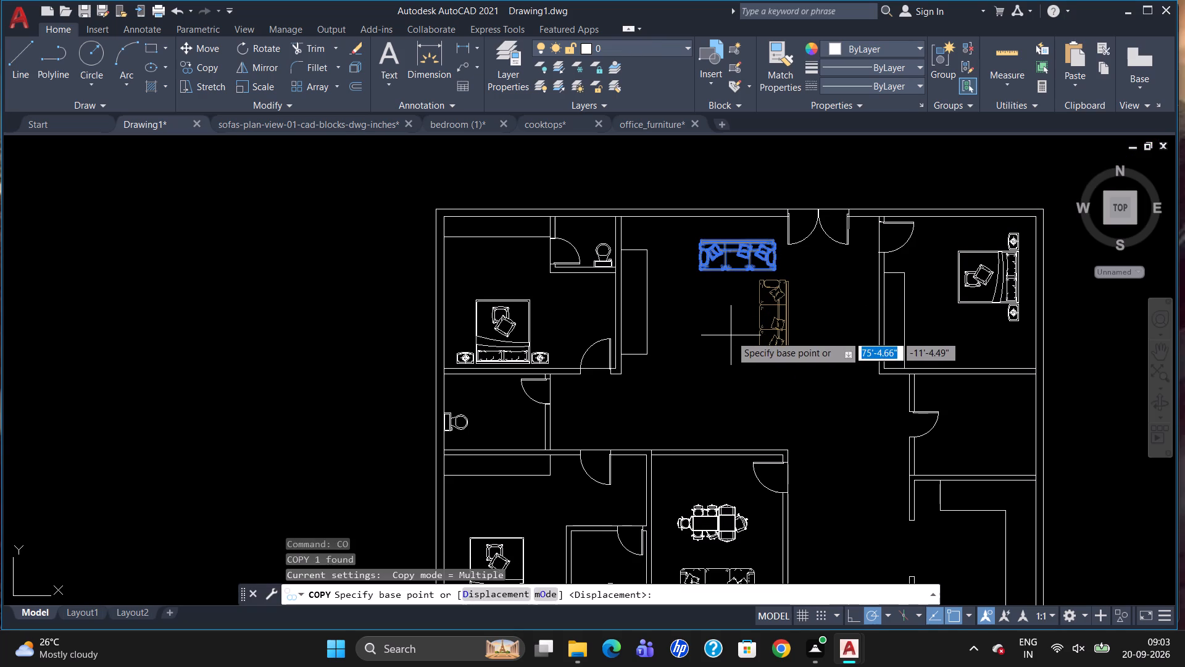
left_click_drag(715, 240, 702, 314)
left_click(658, 396)
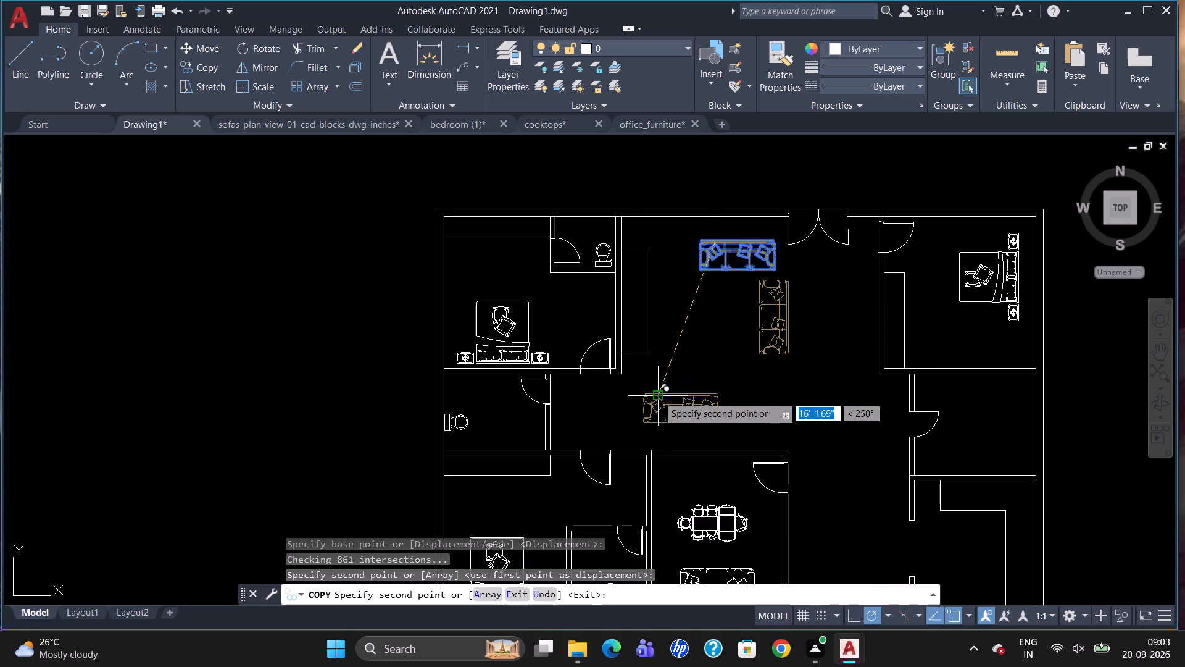
key("Escape")
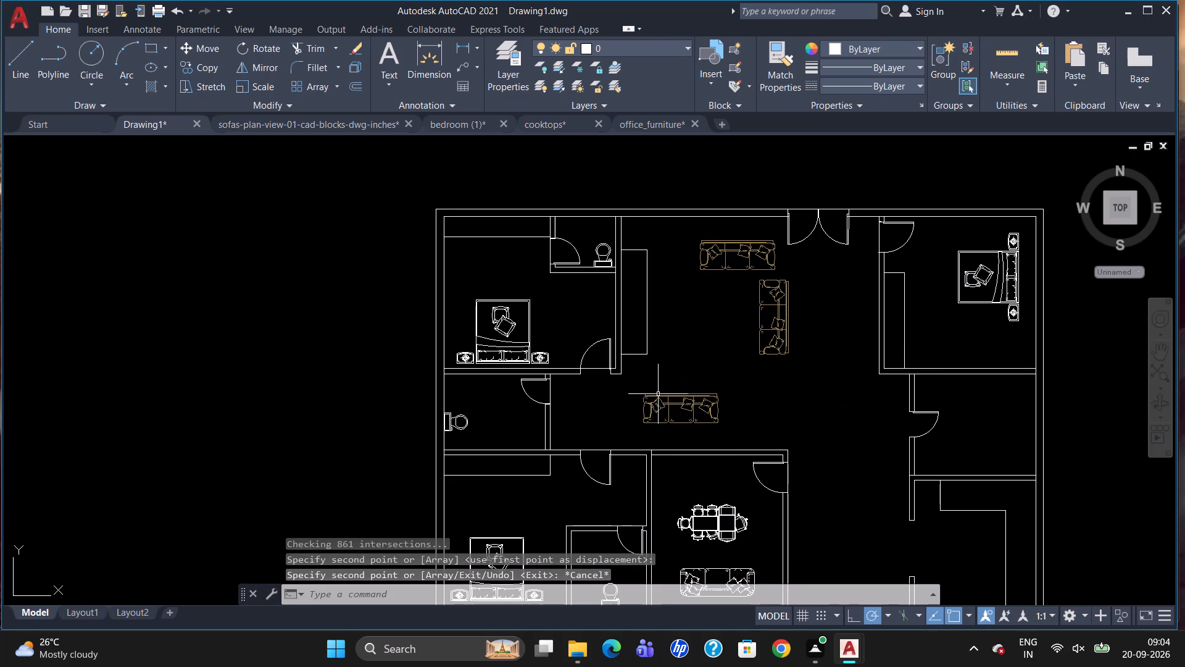
Rotate the lower sofa copy 180 degrees about a point near its west end so its seats face north.
left_click_drag(663, 391, 666, 399)
left_click(667, 402)
left_click(660, 408)
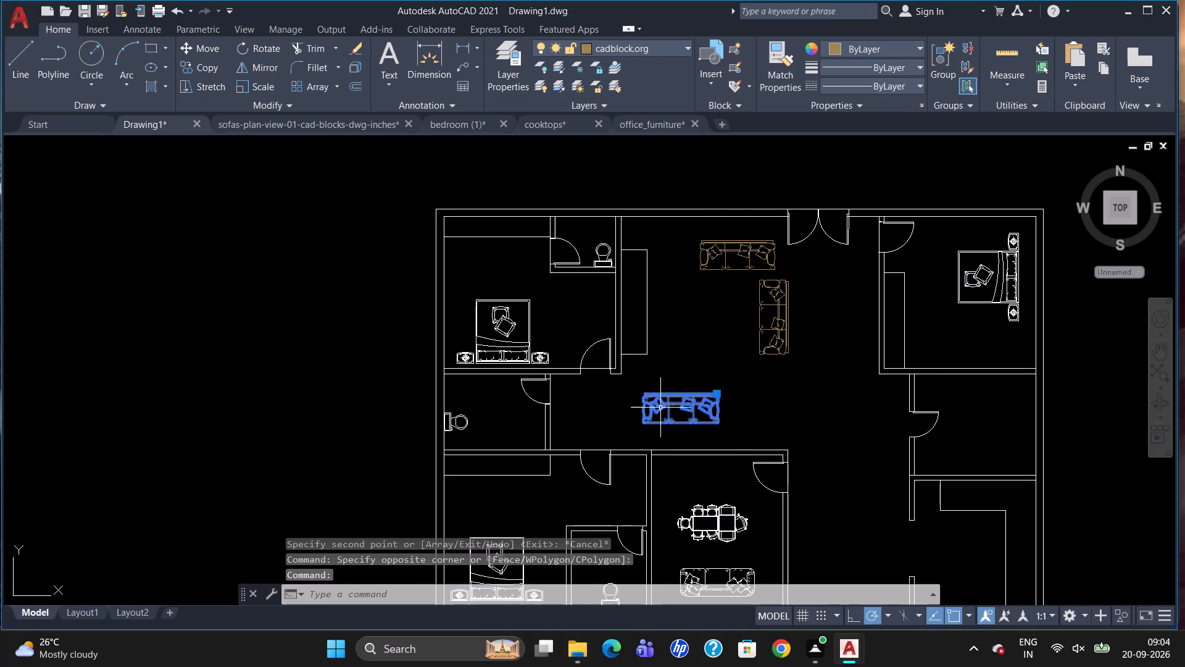
type("RO")
key("Return")
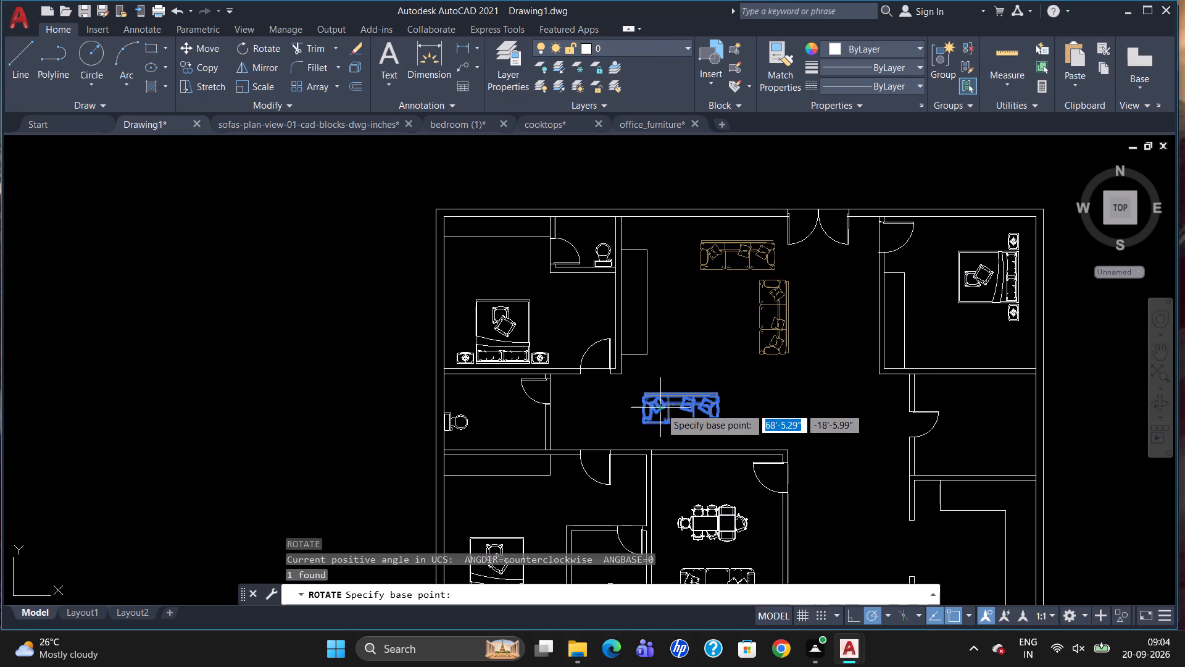
left_click(661, 408)
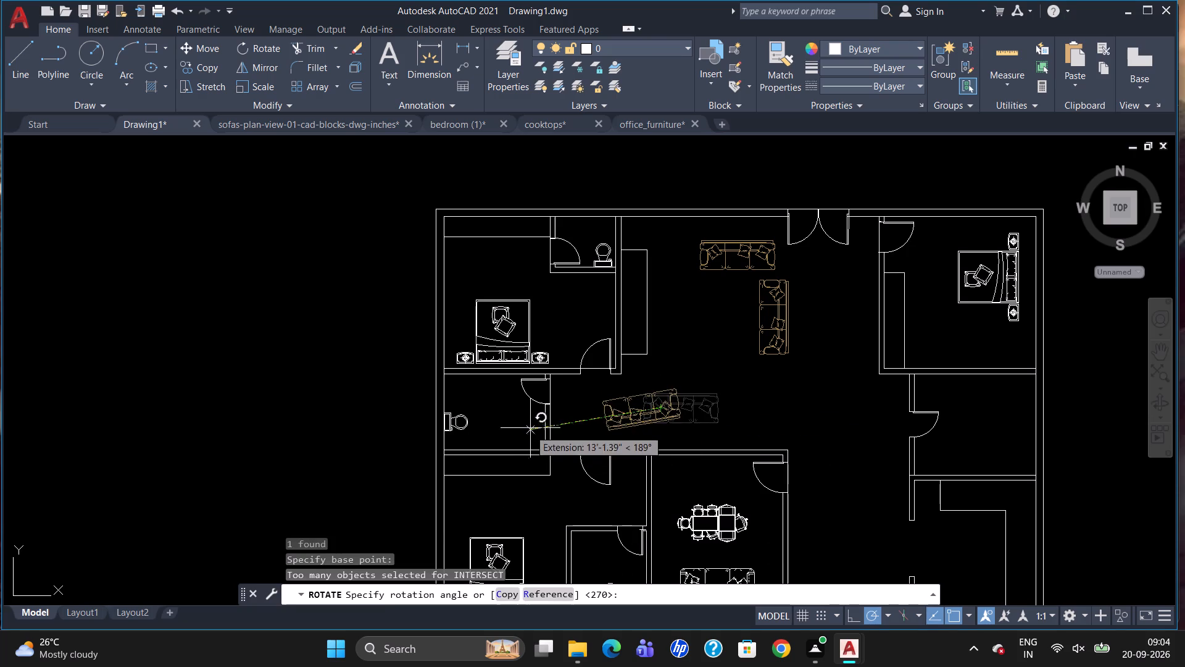
left_click(533, 403)
Move the lower sofa about 9'-2" at 37 degrees to face the upper sofa, forming a U-shaped seating group.
left_click(628, 410)
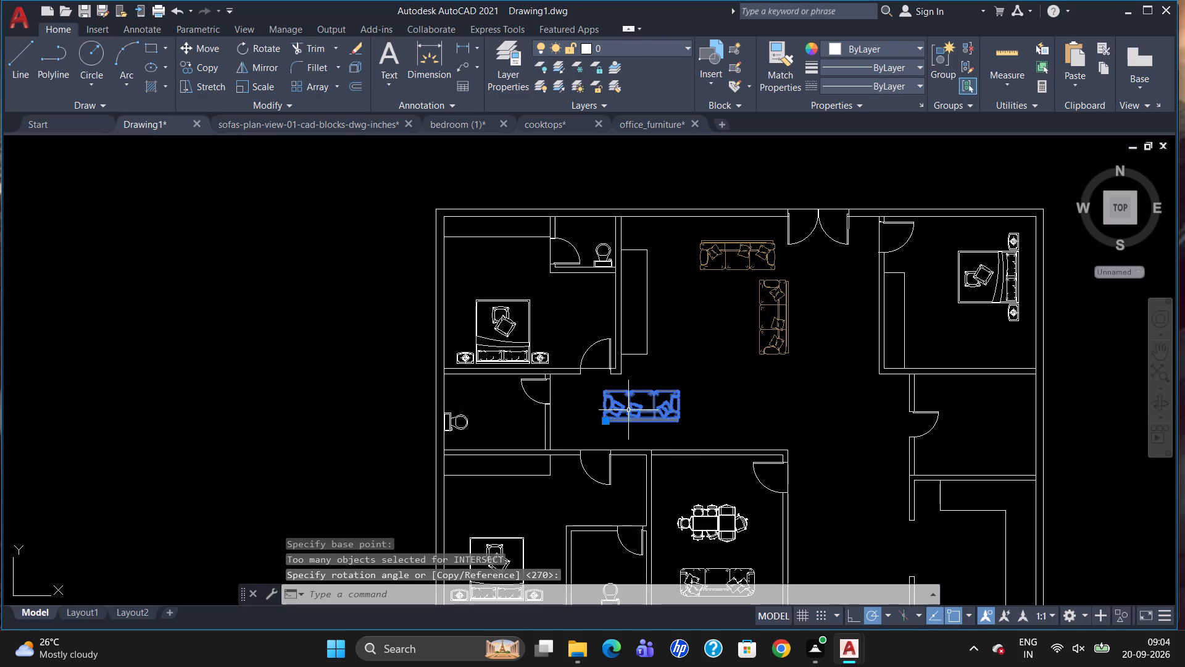
left_click(608, 423)
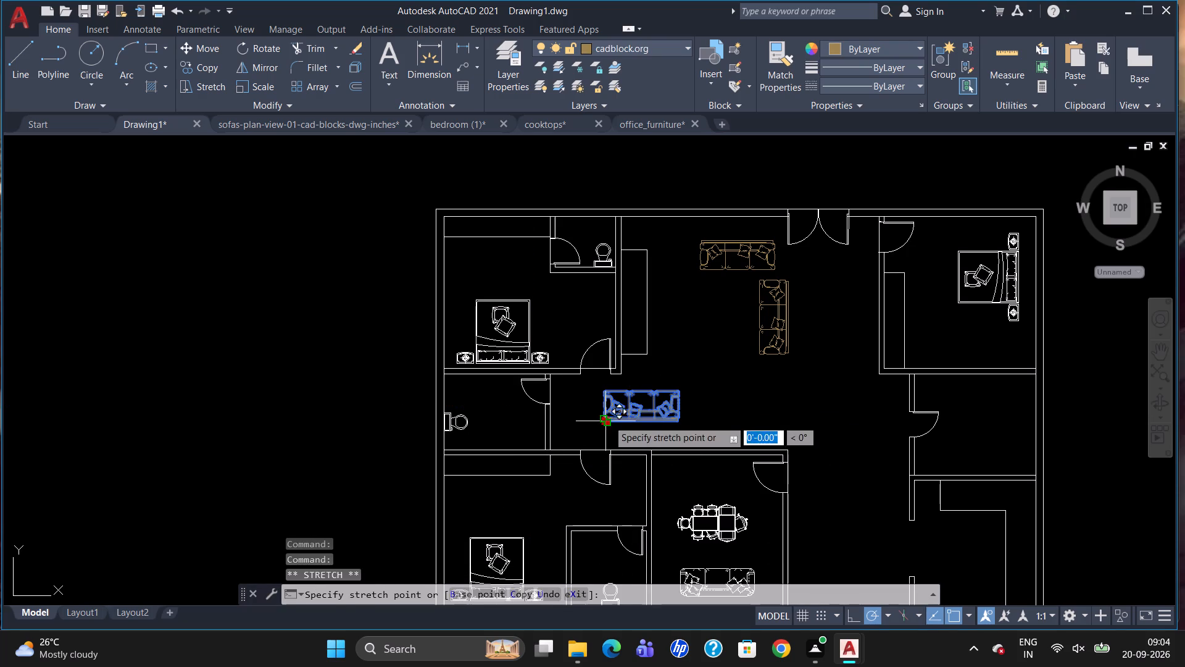
scroll(688, 361, "up", 2)
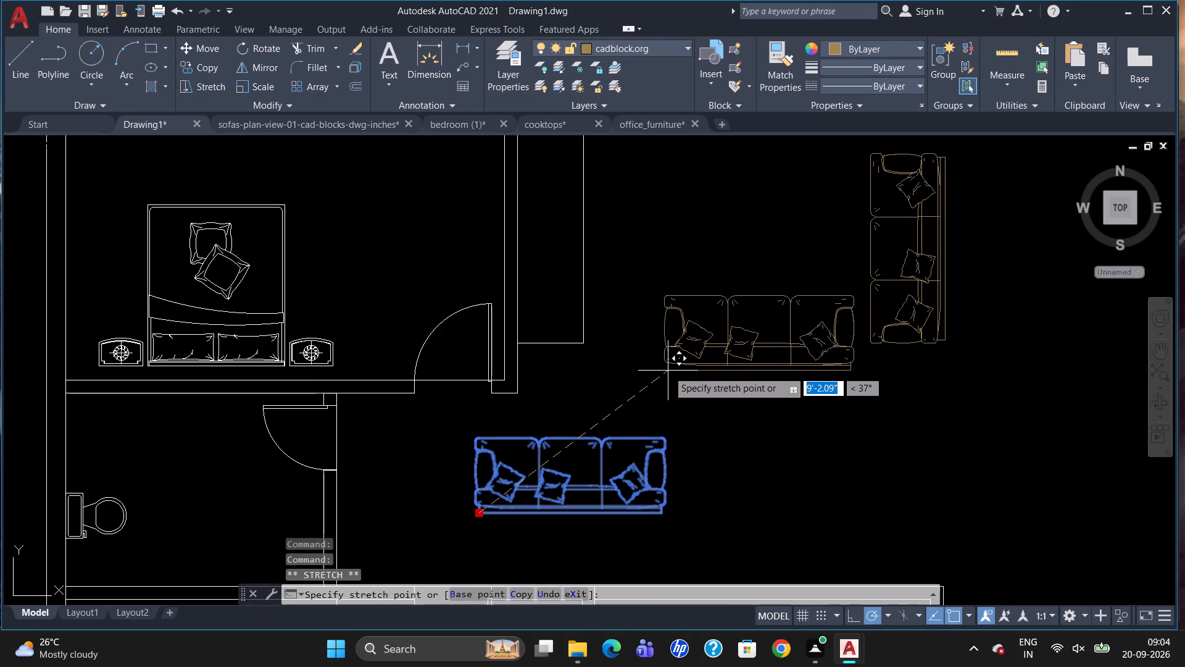
left_click(668, 372)
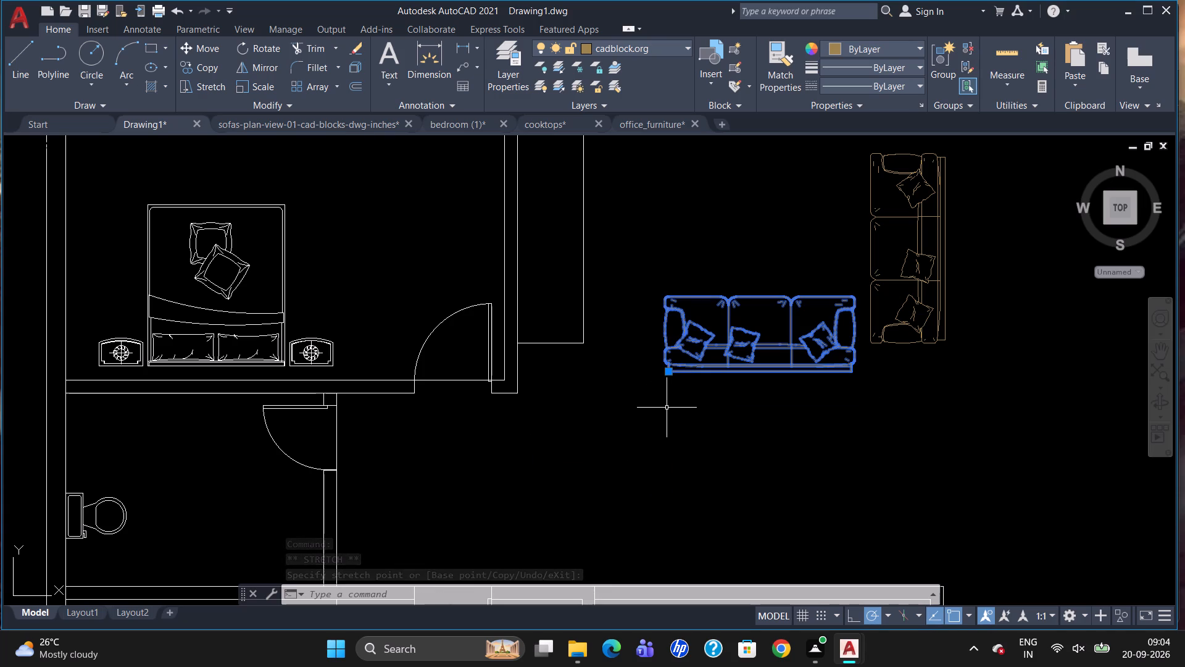
key("Escape")
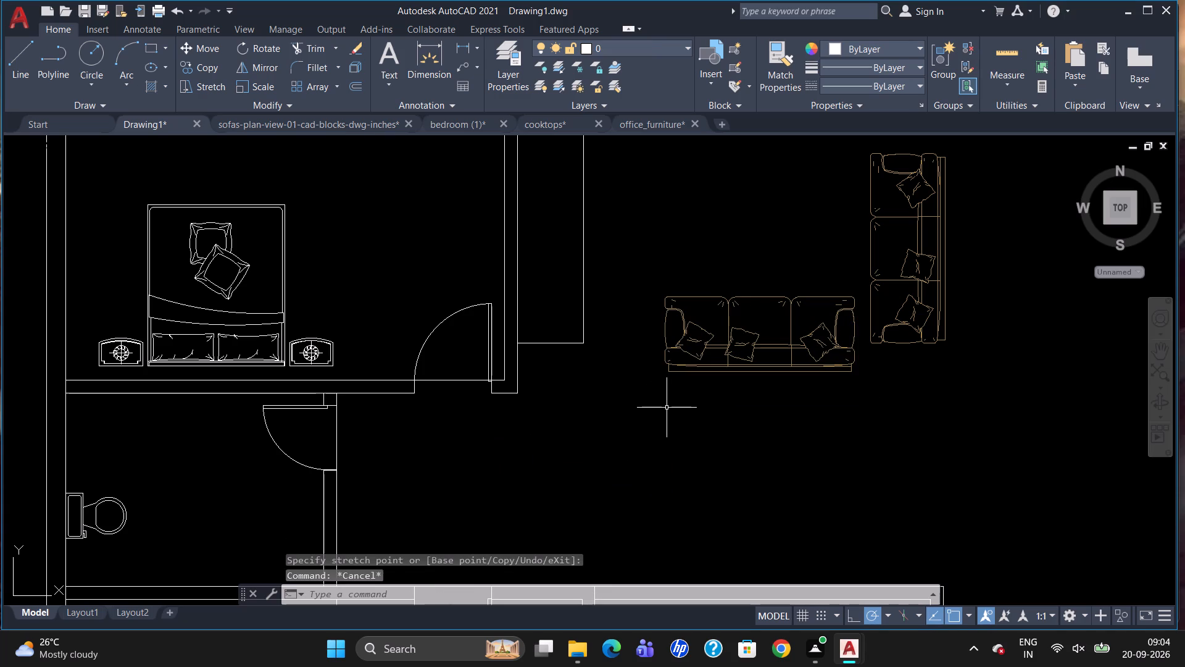
Set the colour of the three hall sofas to ByBlock.
scroll(837, 373, "down", 2)
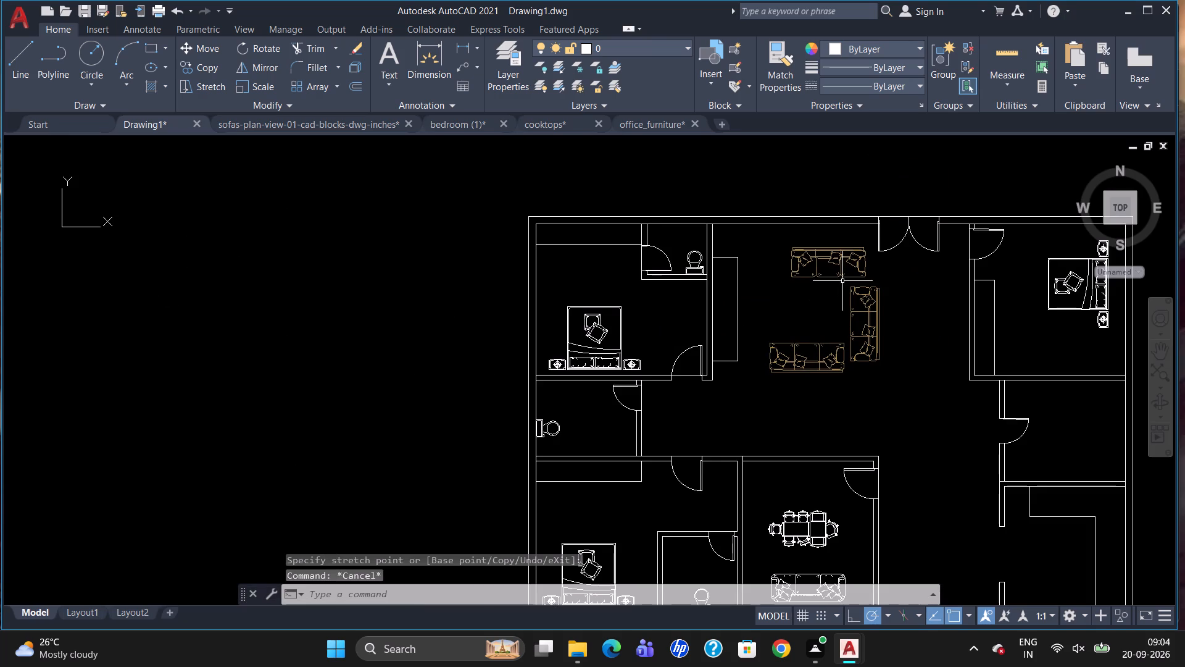
left_click(846, 256)
left_click(876, 329)
left_click(827, 359)
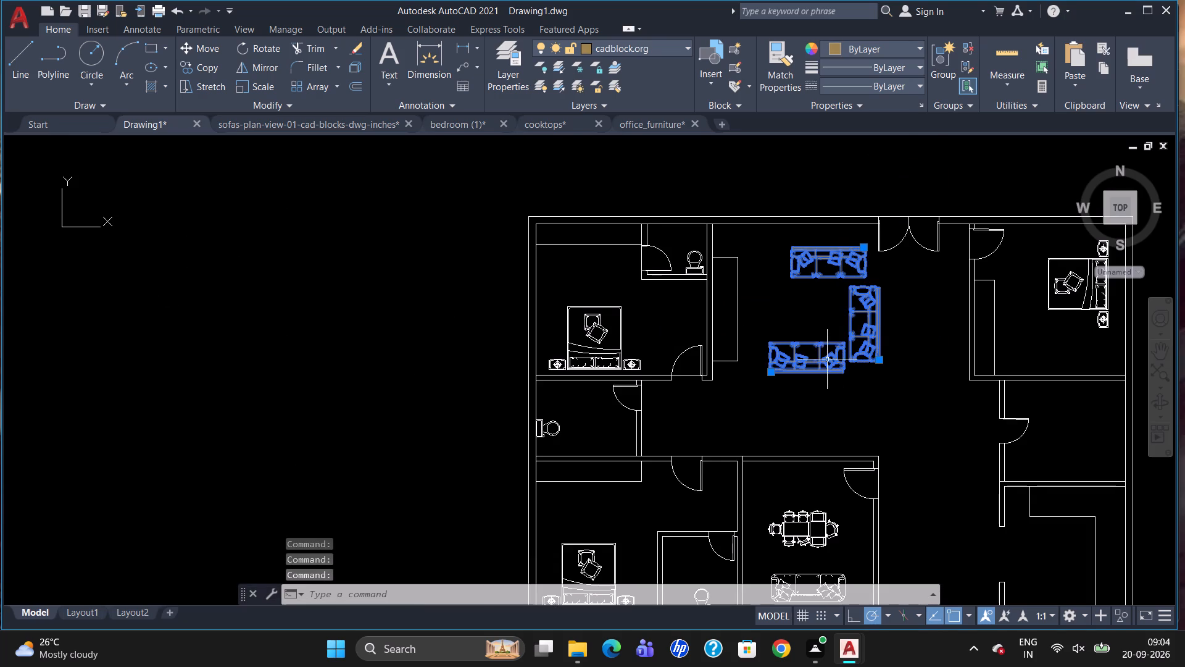
left_click(882, 47)
left_click(893, 88)
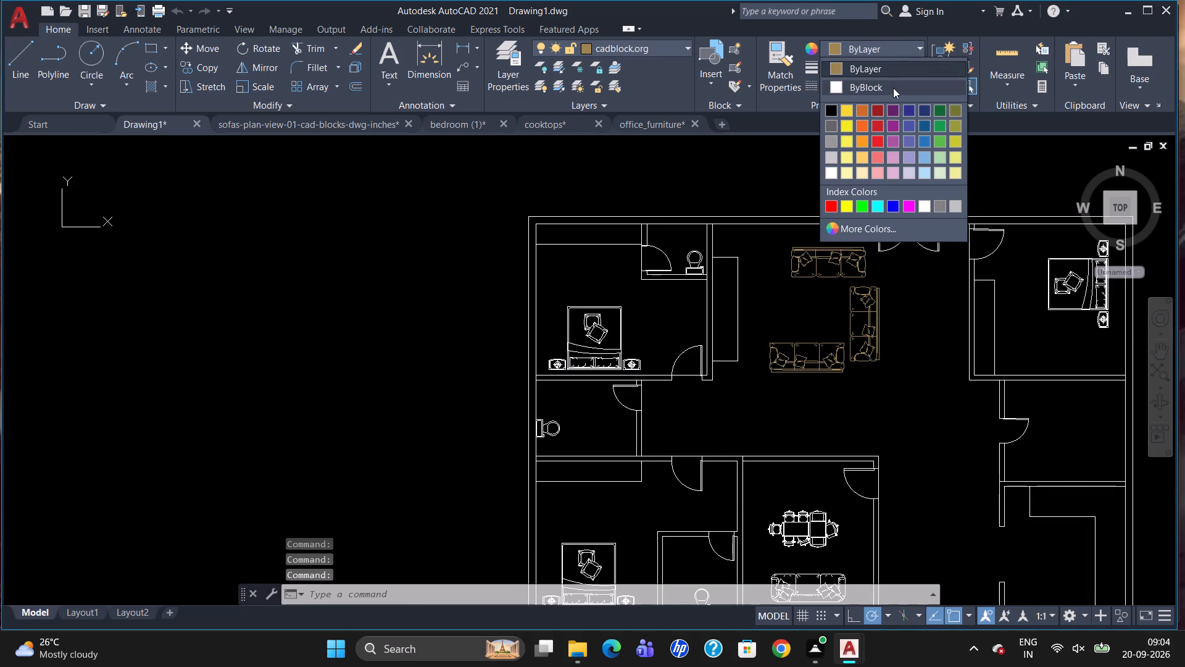
Draw a rectangular coffee table about 3'-11" by 3'-9" between the upper and lower hall sofas.
key("Escape")
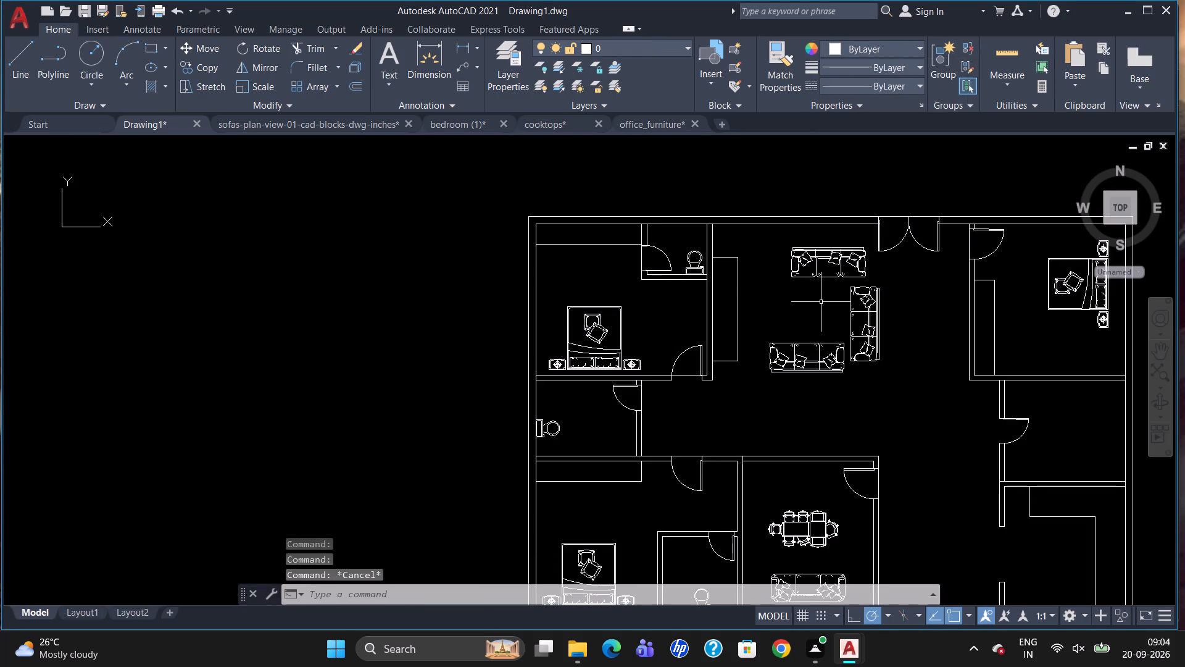
key("t")
key("BackSpace")
type("REC")
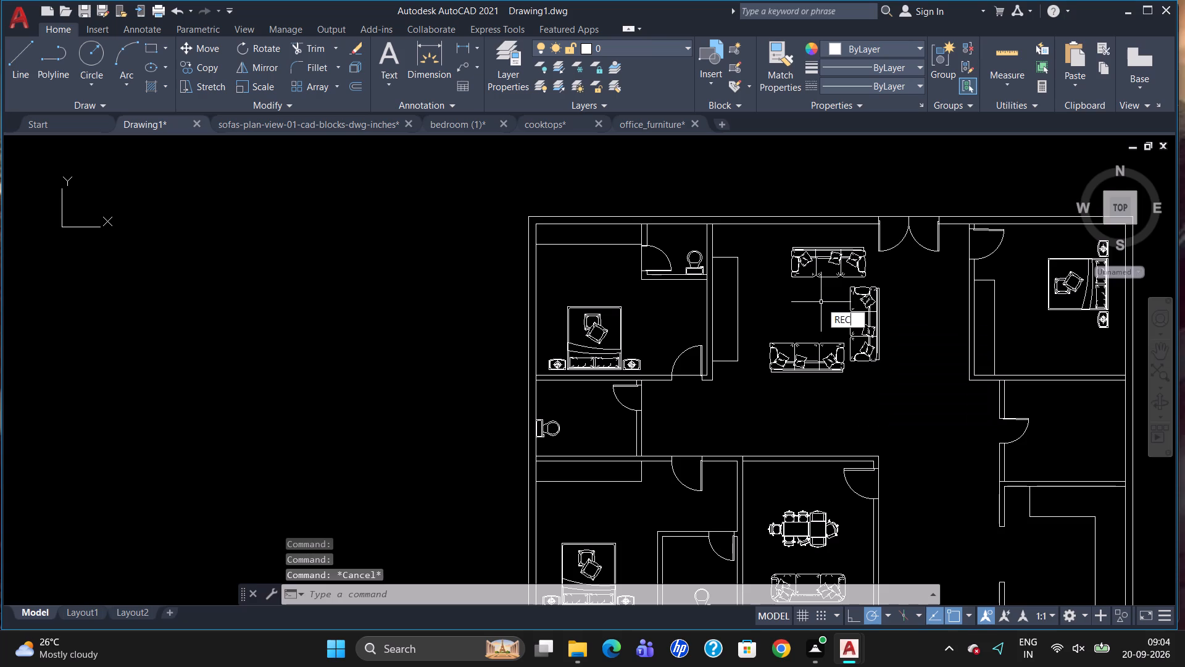
key("Return")
scroll(809, 316, "up", 1)
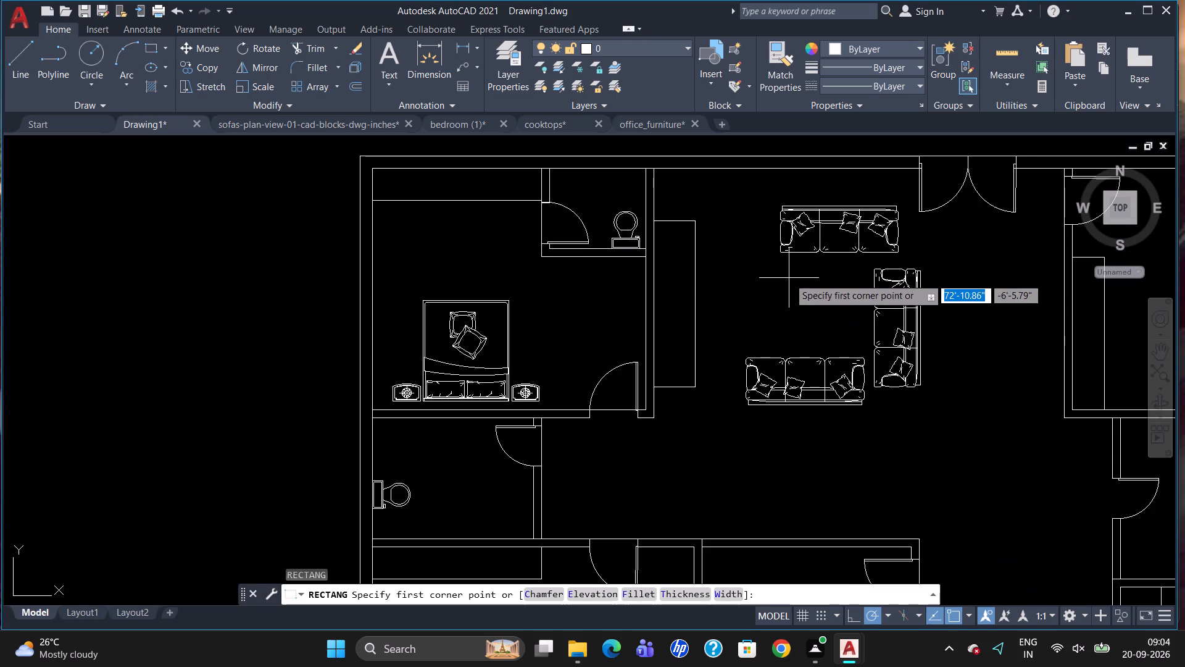
left_click_drag(775, 276, 777, 291)
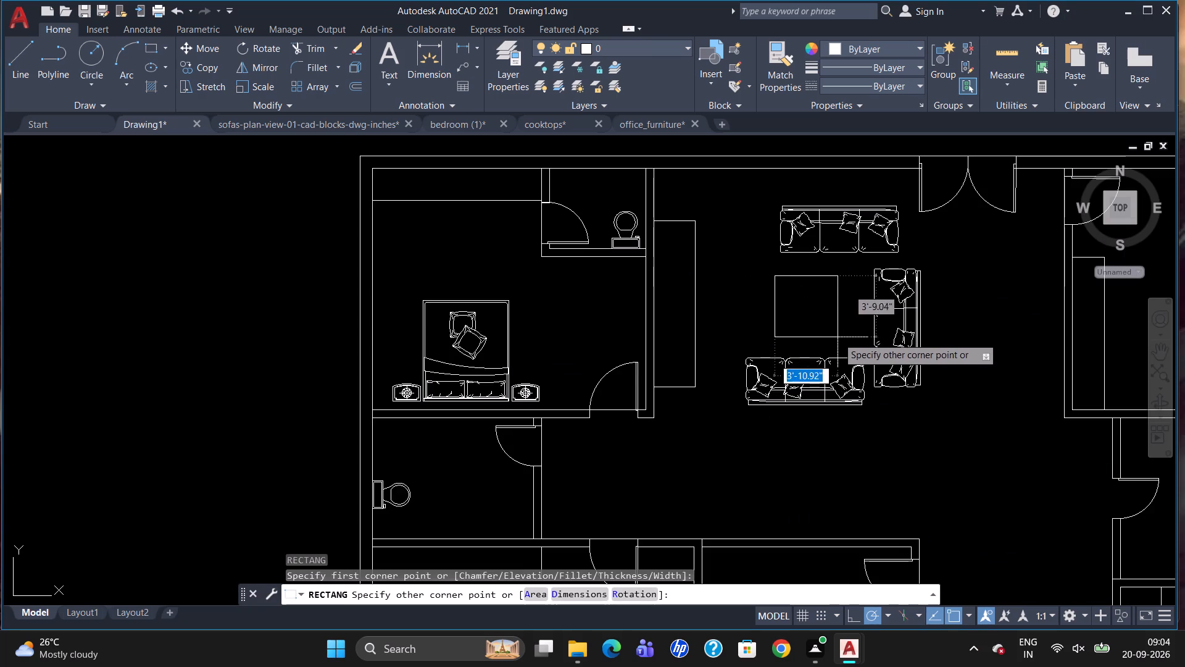
left_click(838, 337)
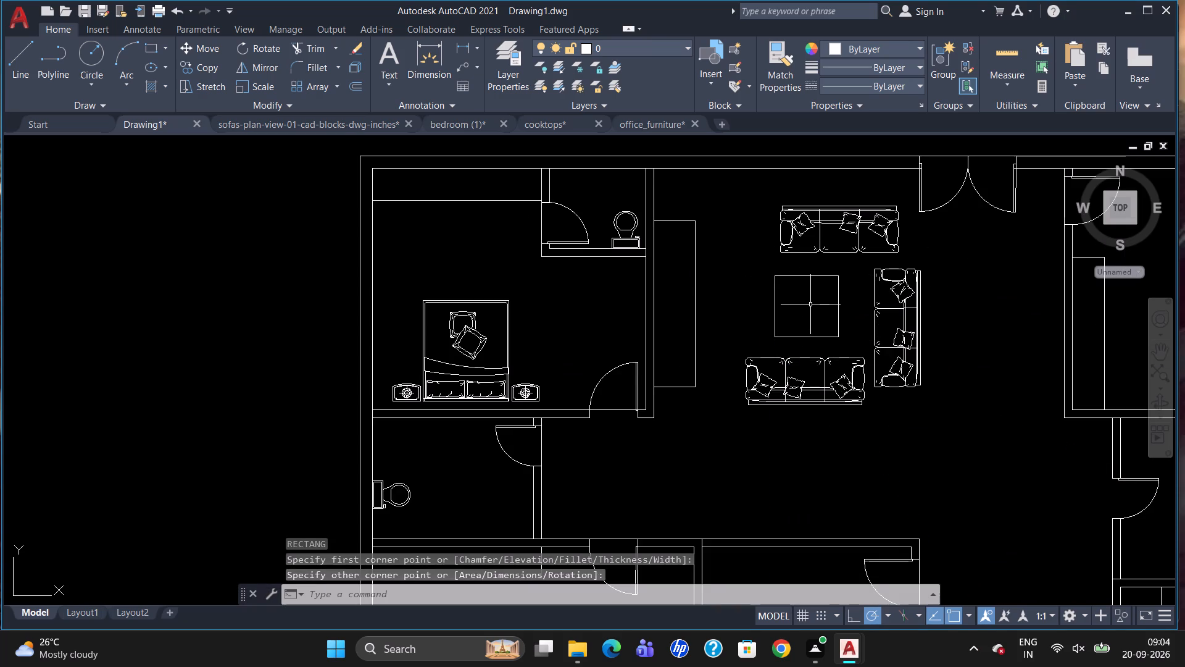
Offset the coffee table rectangle 3" inward to form its inner border.
key("o")
key("Return")
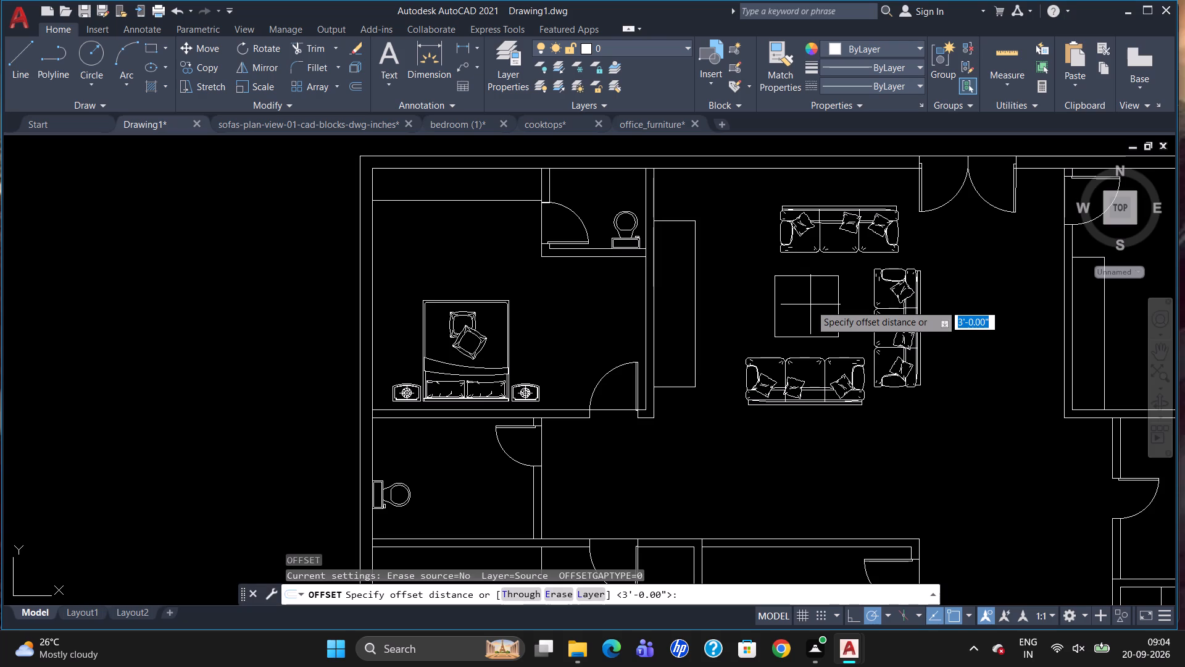
key("4")
key("BackSpace")
key("3")
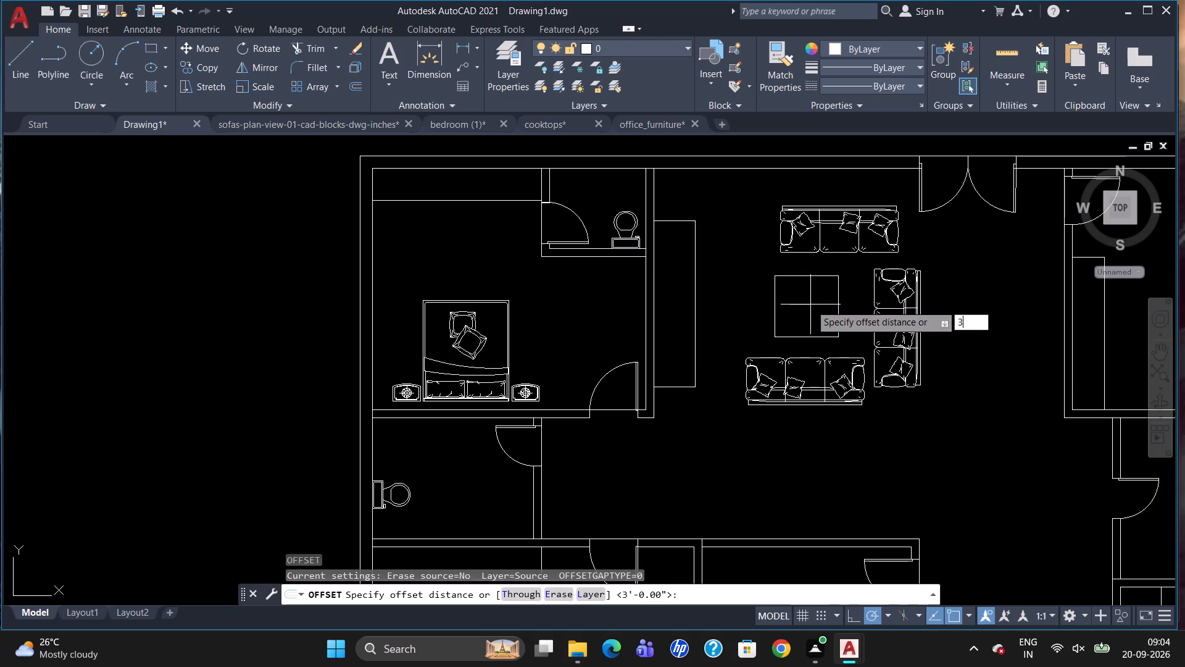
key("Return")
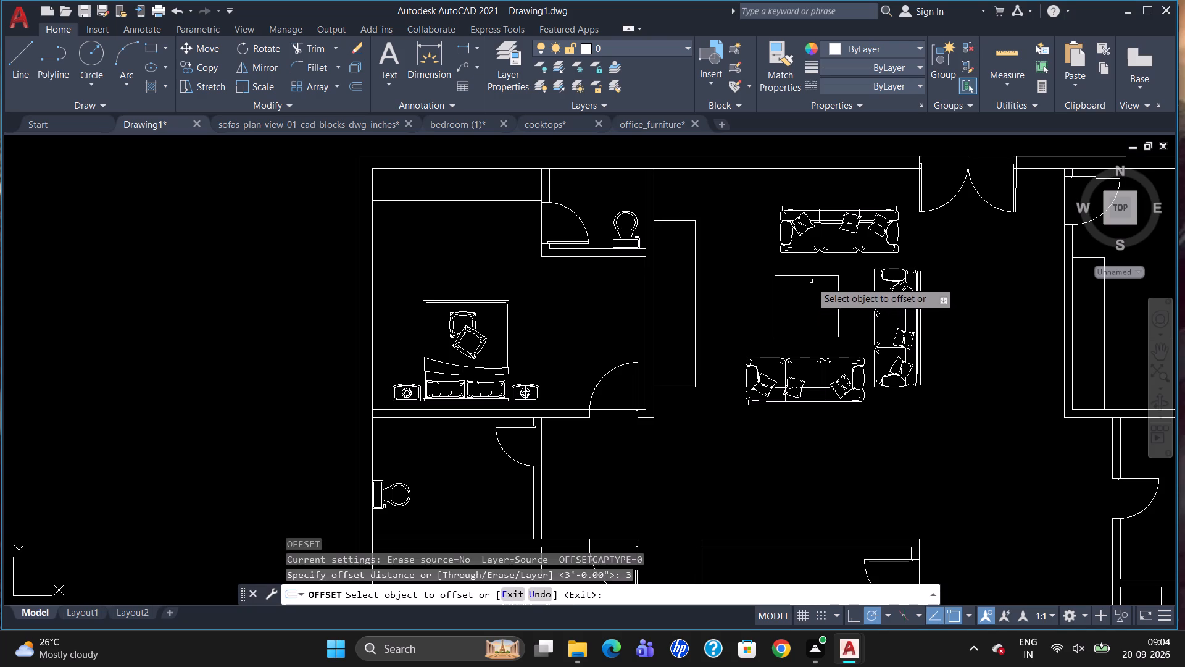
left_click_drag(812, 275, 816, 294)
left_click(815, 300)
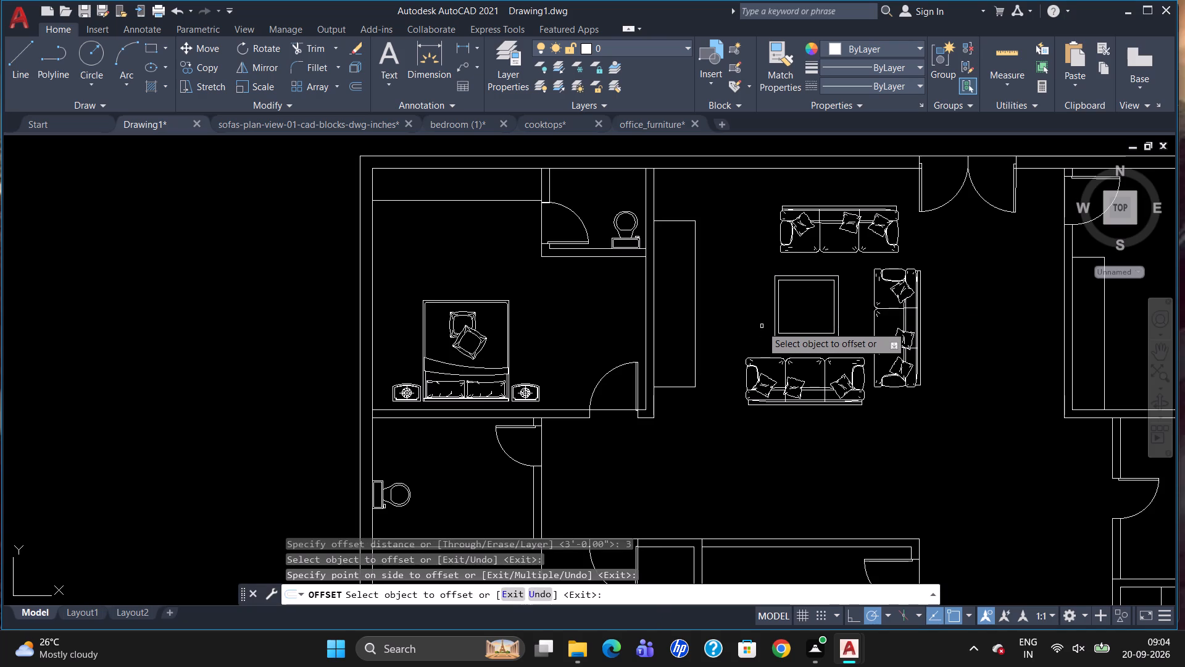
key("Escape")
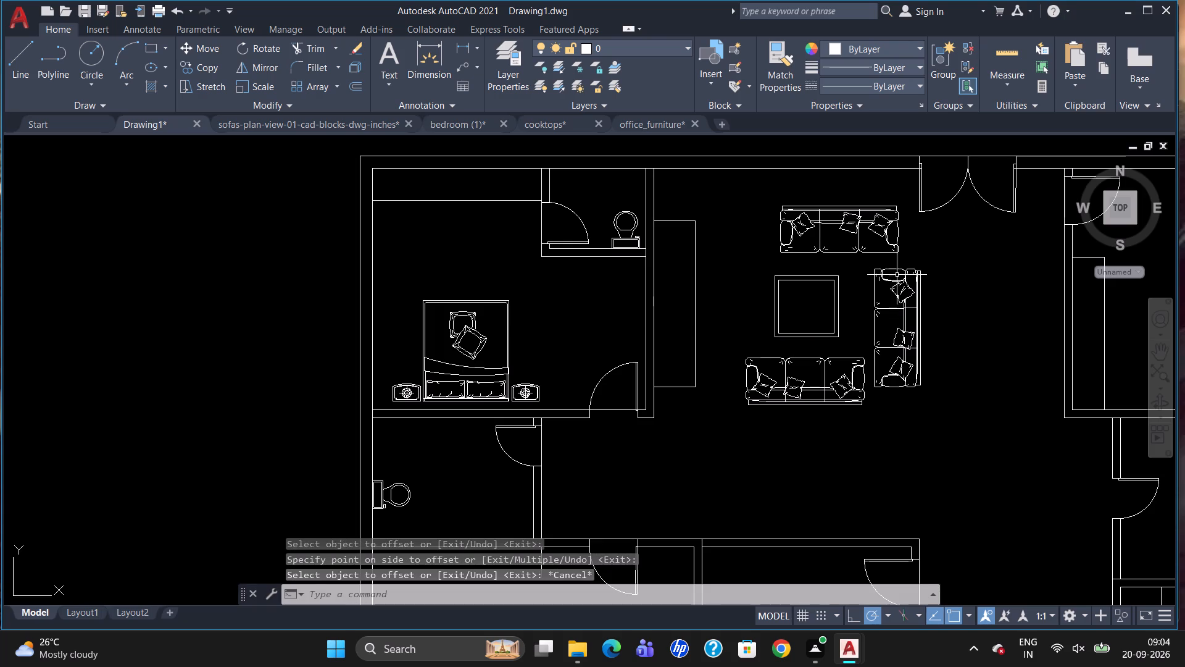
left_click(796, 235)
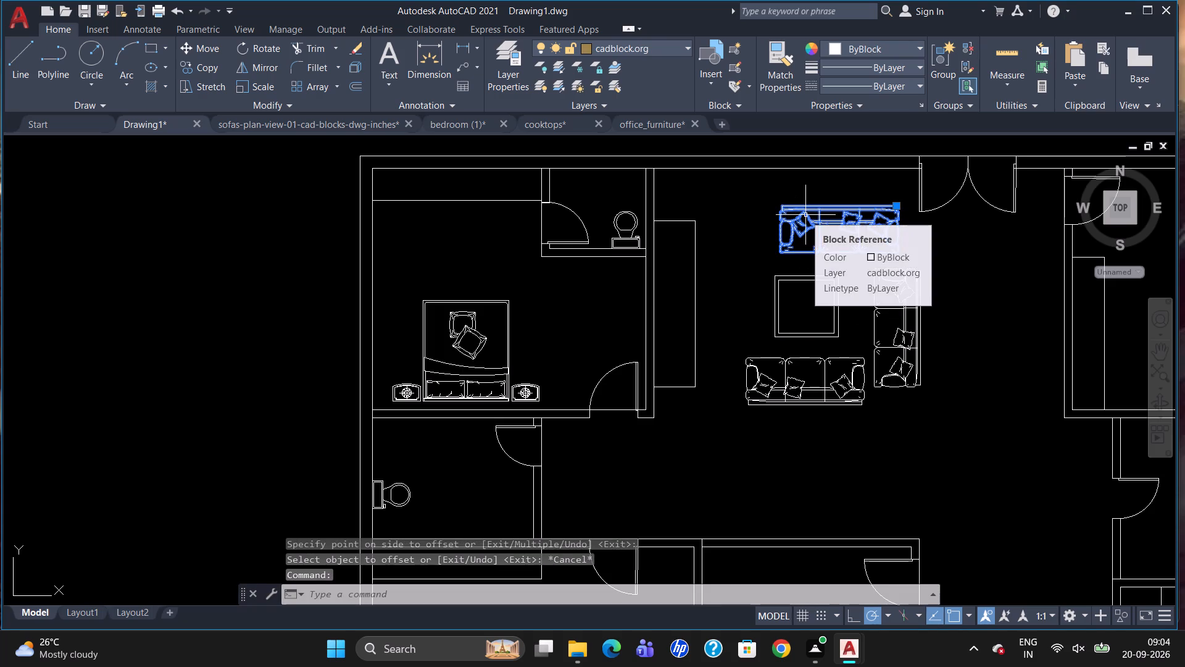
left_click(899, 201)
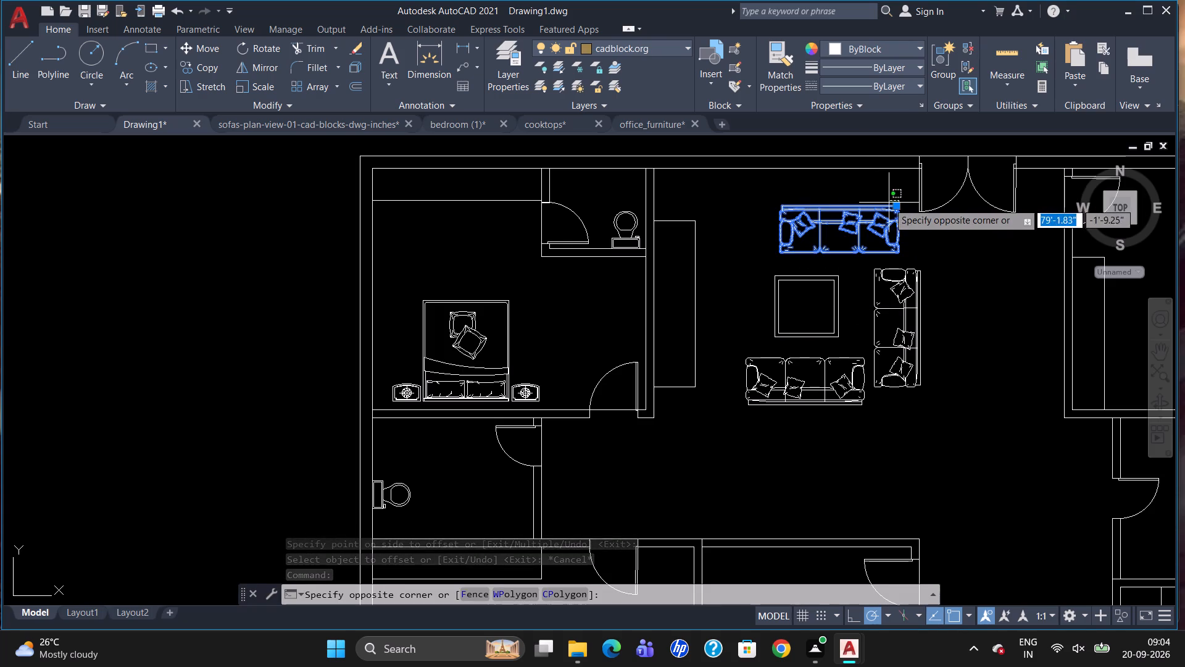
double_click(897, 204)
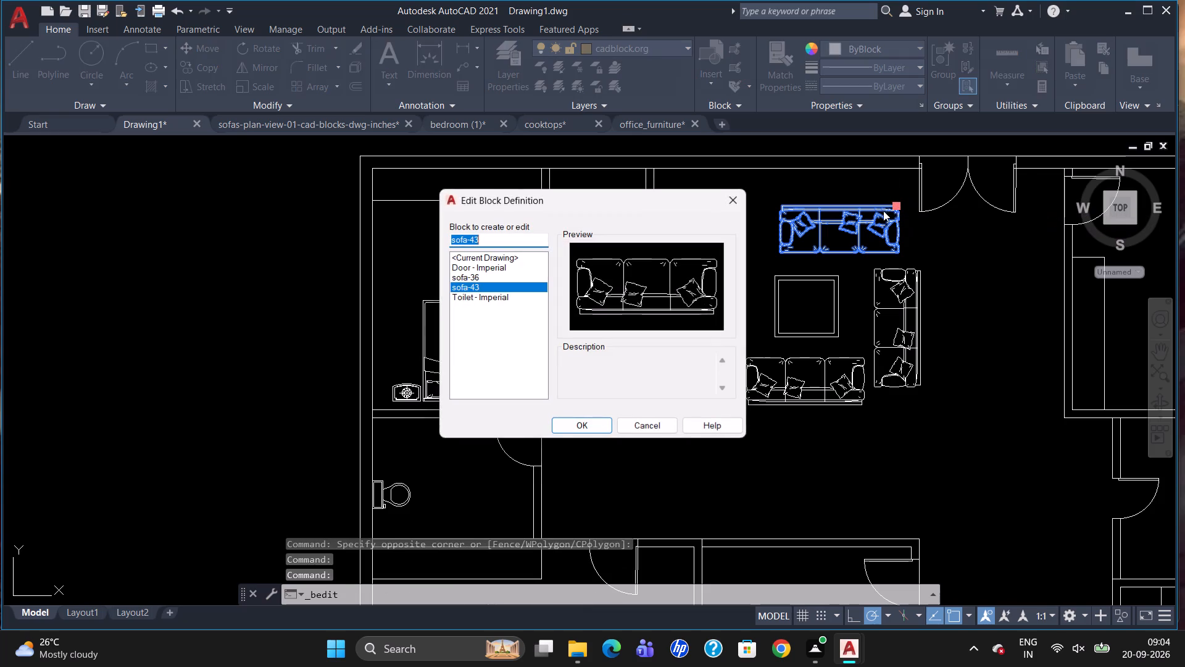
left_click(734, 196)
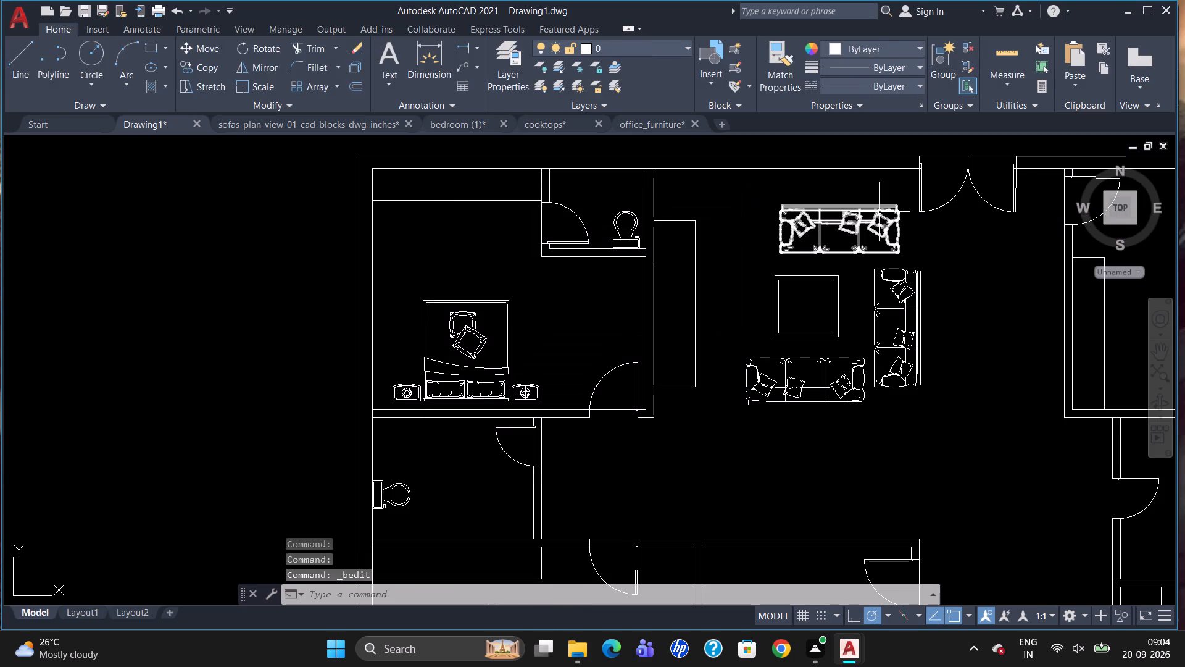
Move the upper horizontal hall sofa west so it lines up with the lower sofa across the coffee table.
left_click_drag(881, 211, 871, 214)
key("m")
key("Return")
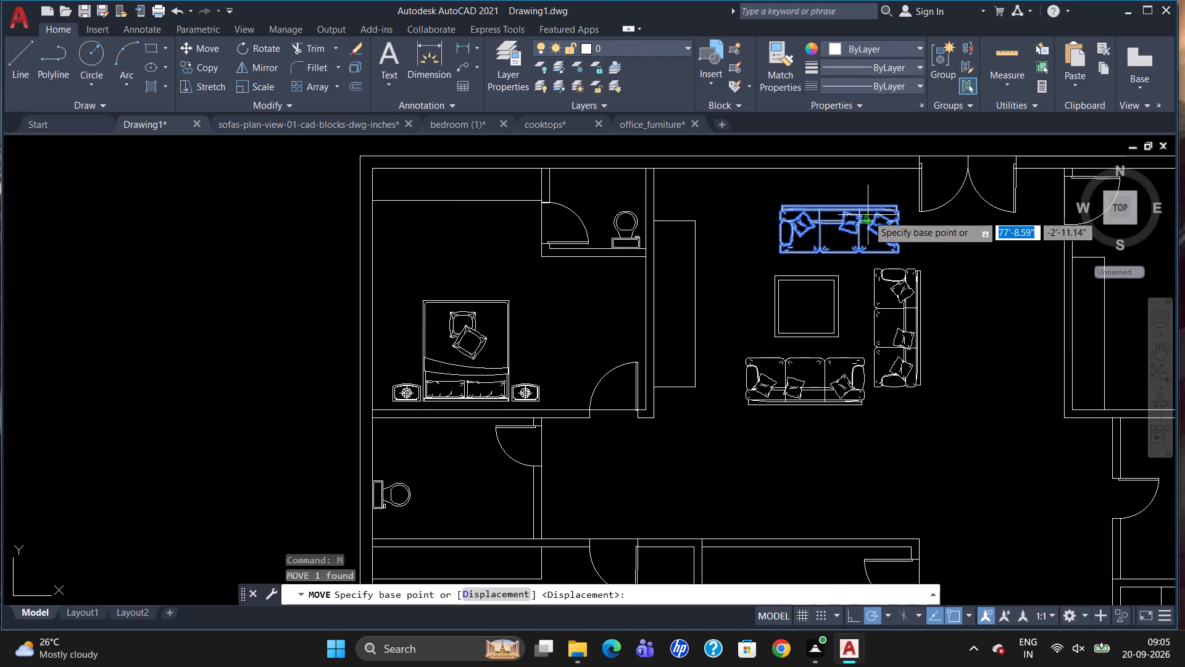
left_click(872, 211)
scroll(836, 219, "up", 1)
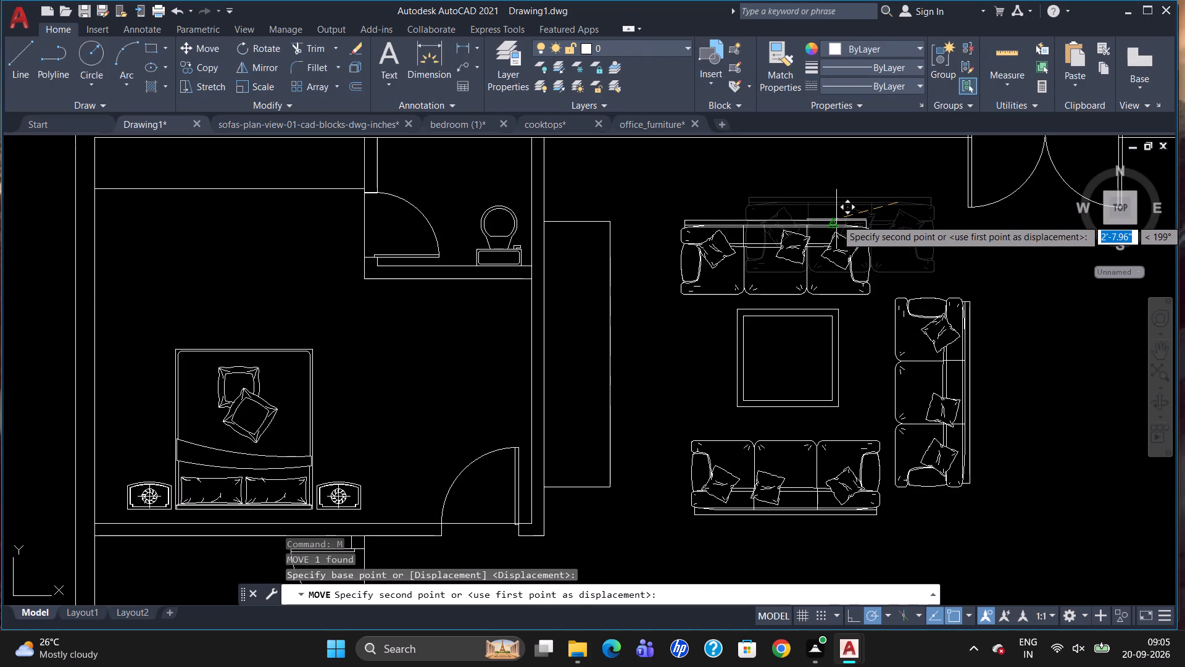
left_click(841, 206)
scroll(883, 193, "down", 1)
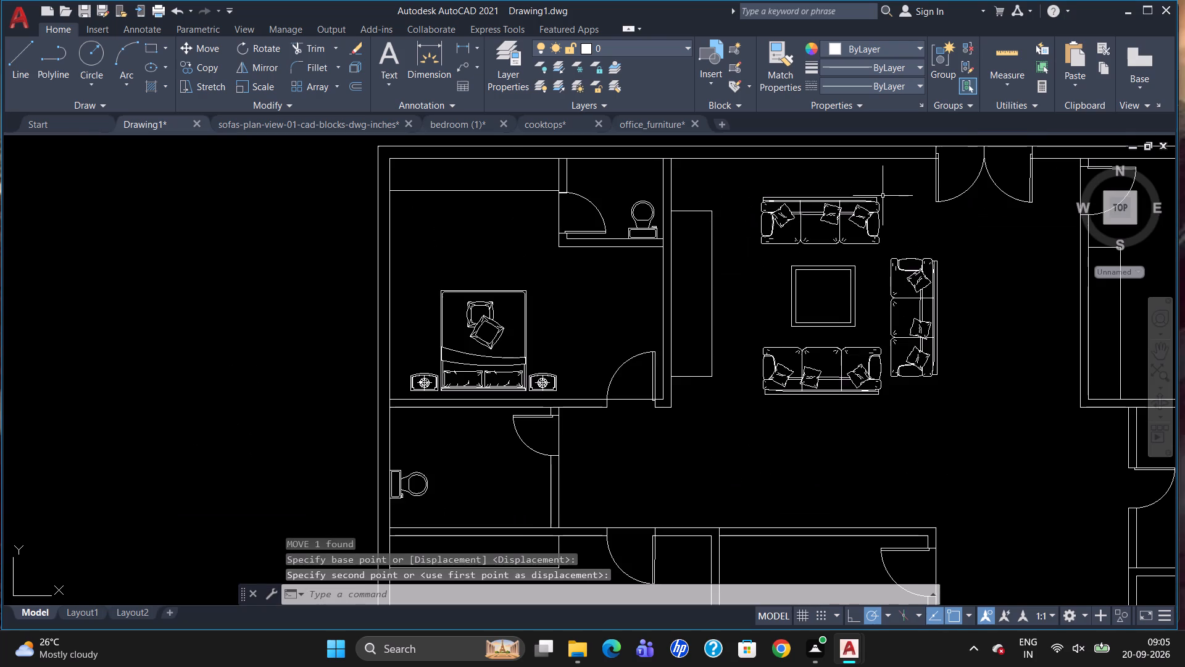
scroll(887, 272, "down", 1)
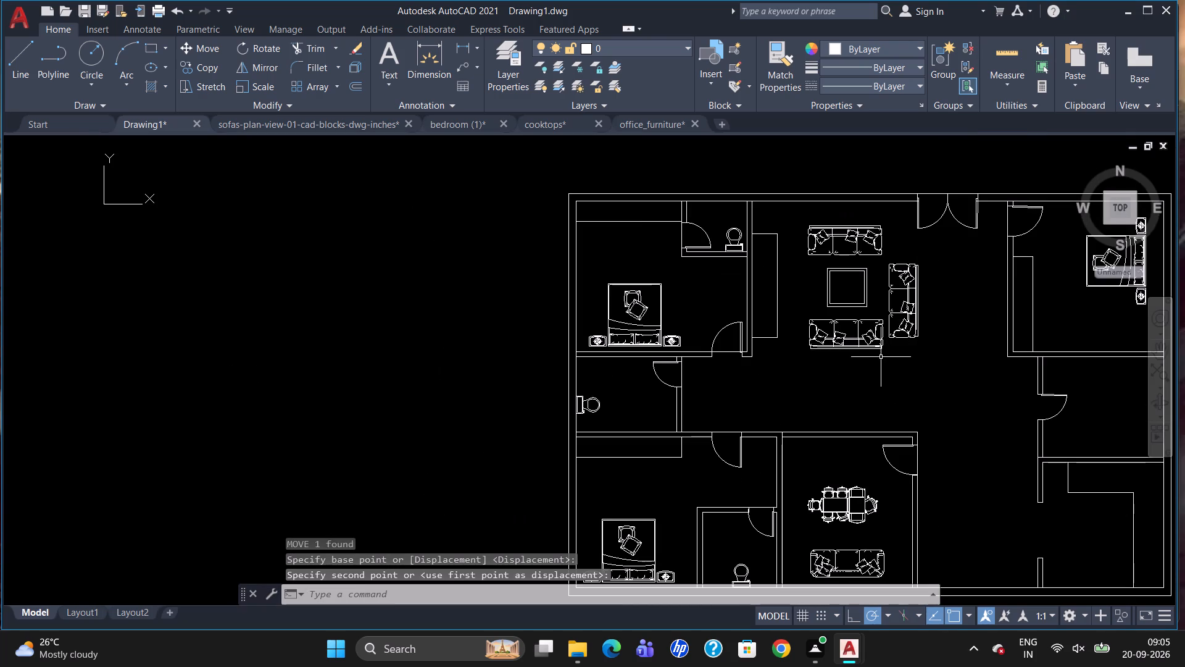
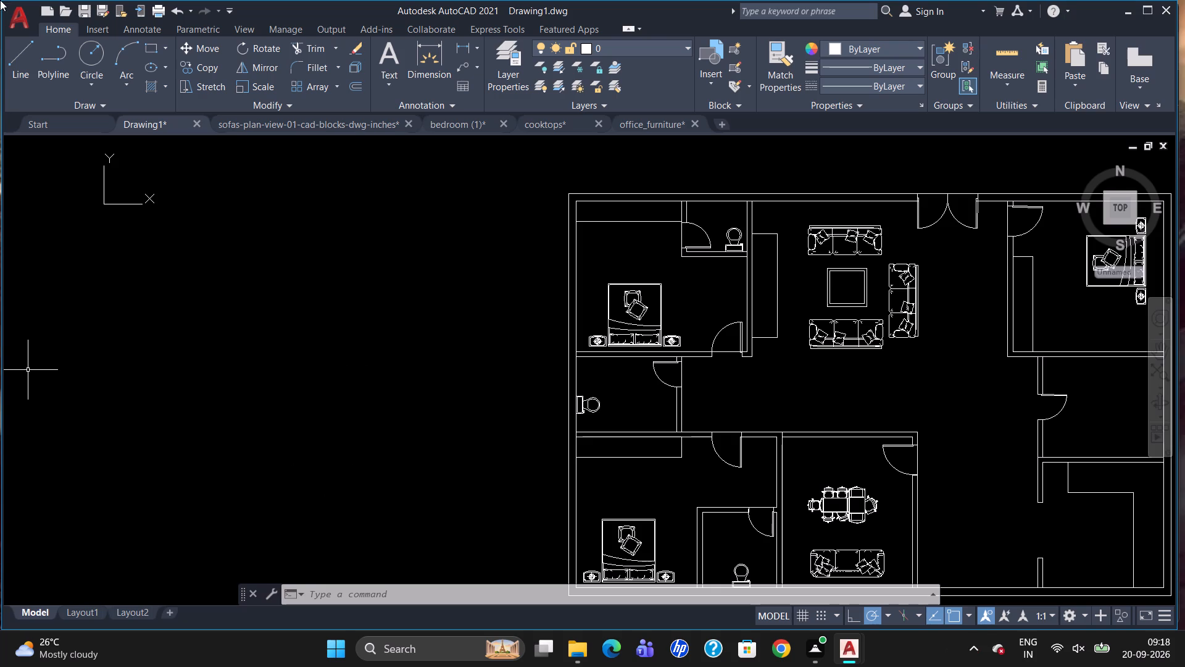
Switch to the cooktops drawing and copy the two-burner cooktop with three-armed burners in the second-last row.
scroll(595, 222, "down", 1)
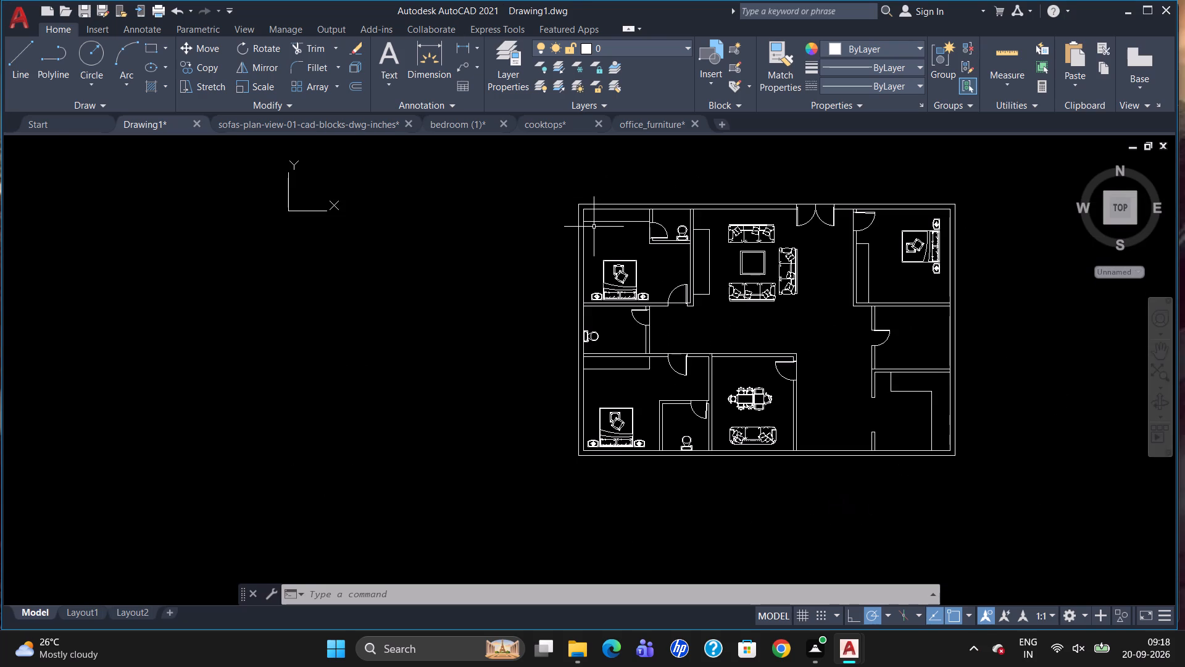
scroll(865, 287, "up", 1)
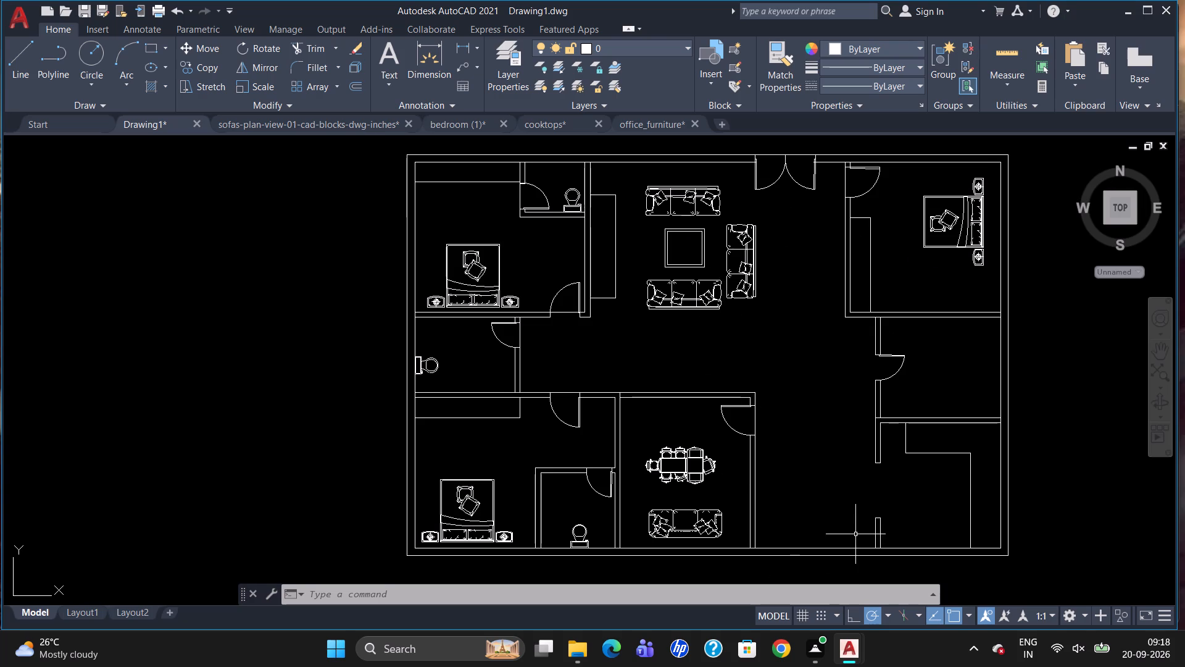
scroll(816, 417, "down", 1)
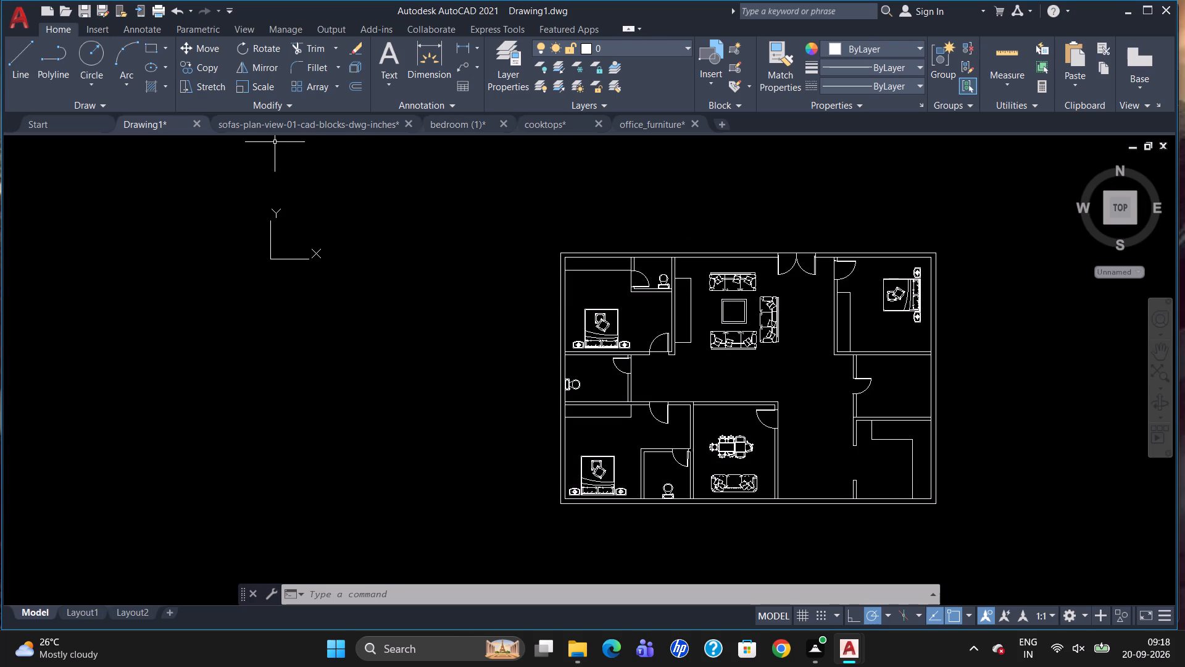
left_click(542, 118)
left_click(722, 256)
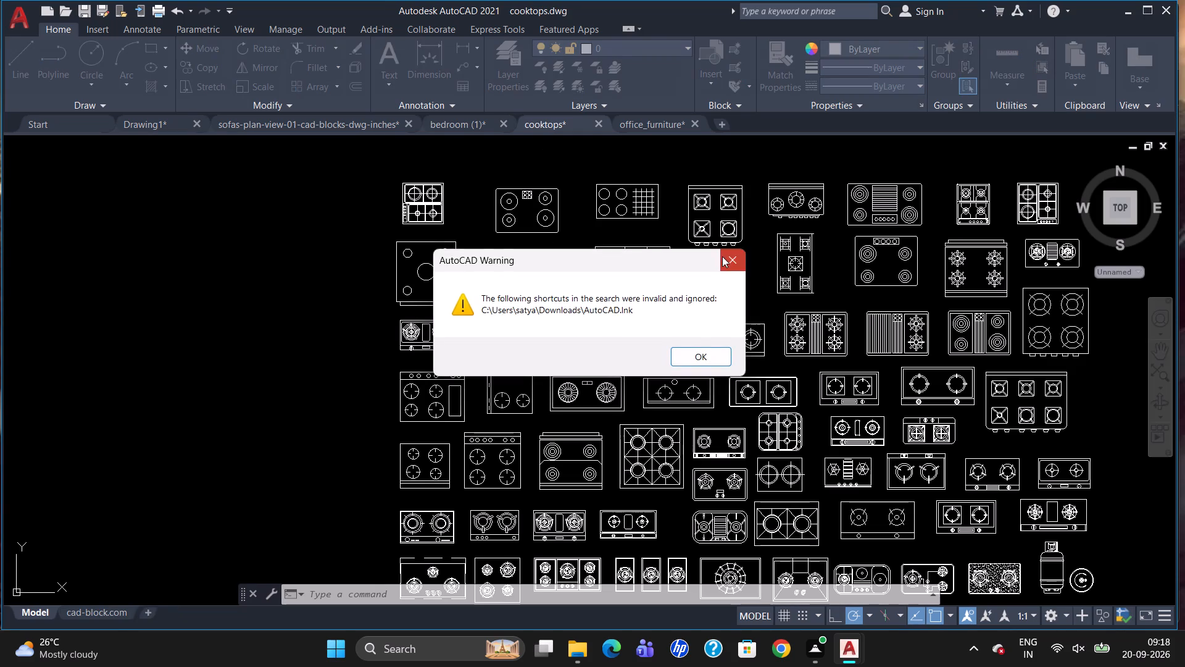
scroll(552, 391, "down", 1)
scroll(624, 560, "up", 2)
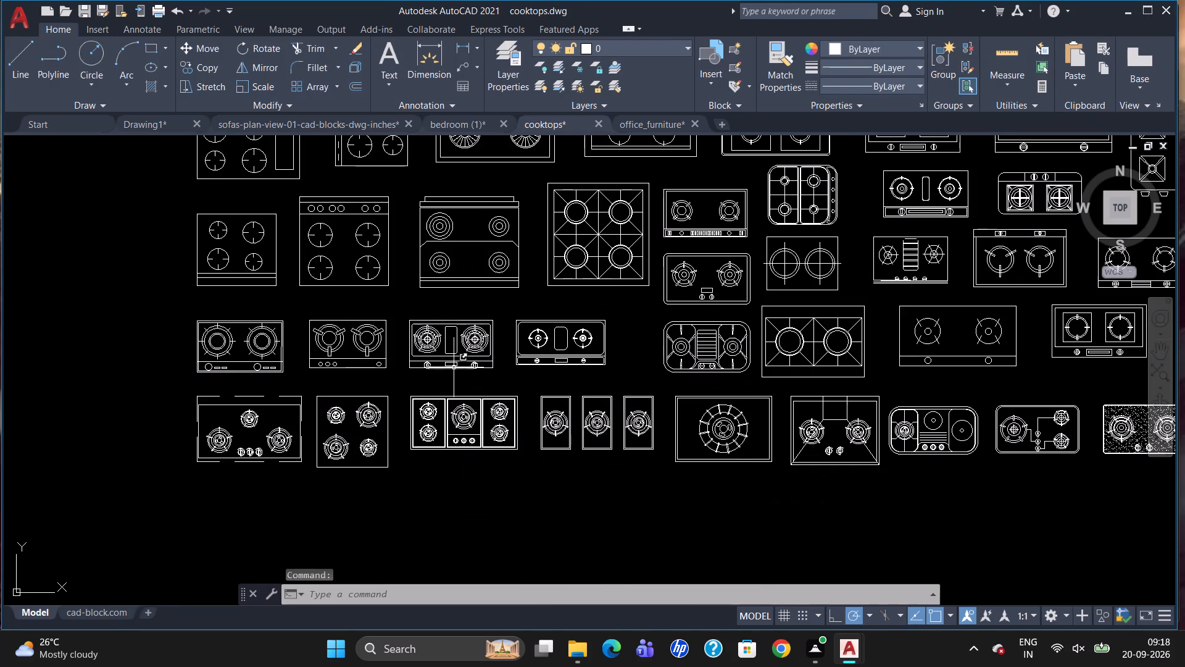
left_click(365, 343)
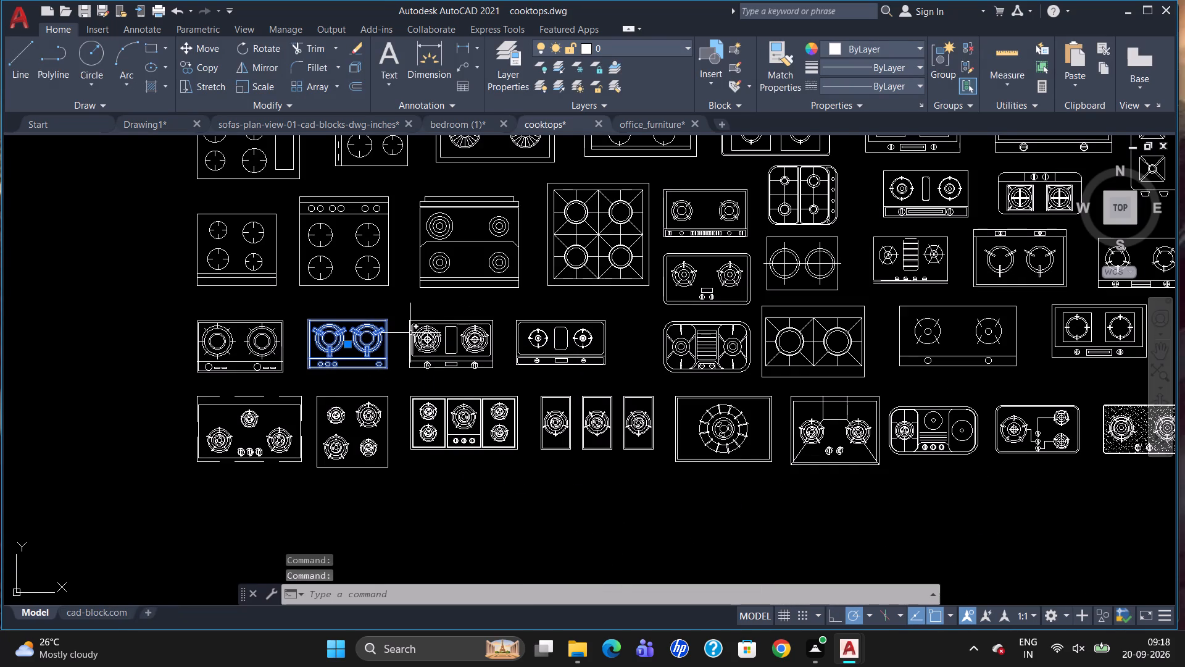
key("ctrl+c")
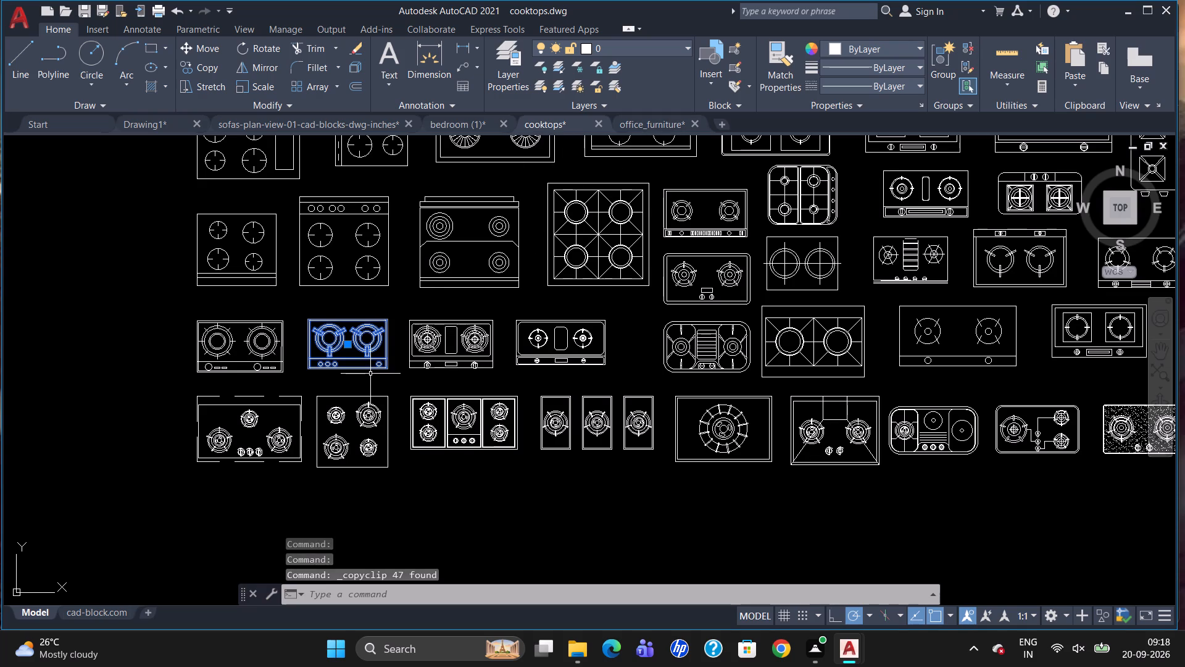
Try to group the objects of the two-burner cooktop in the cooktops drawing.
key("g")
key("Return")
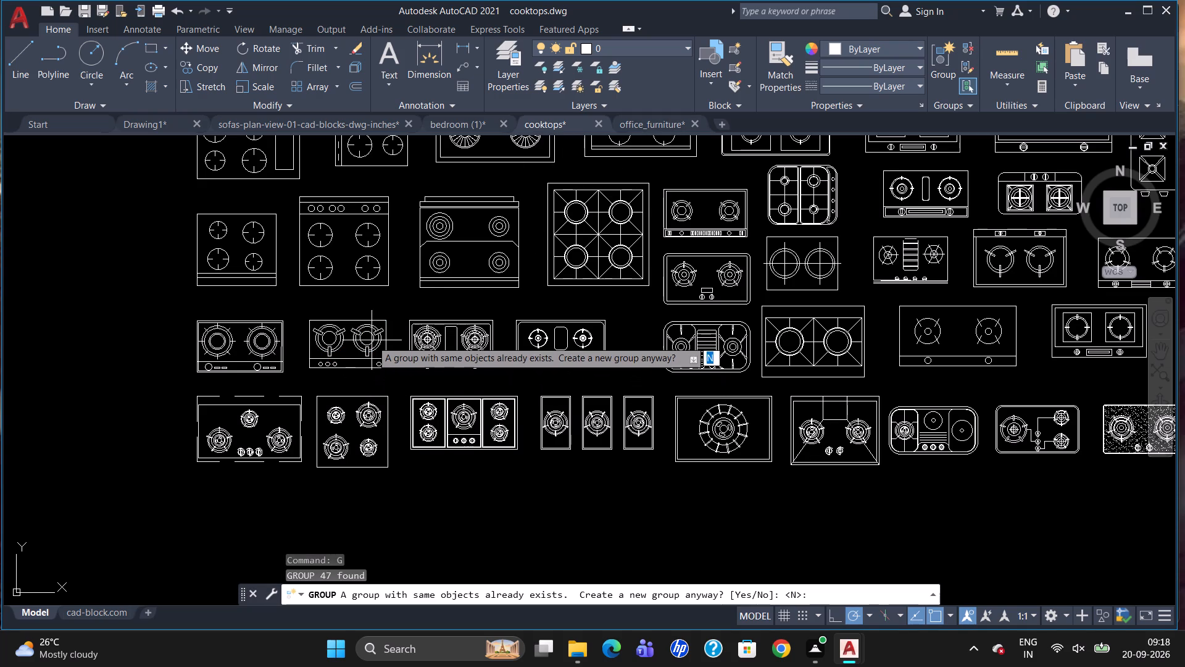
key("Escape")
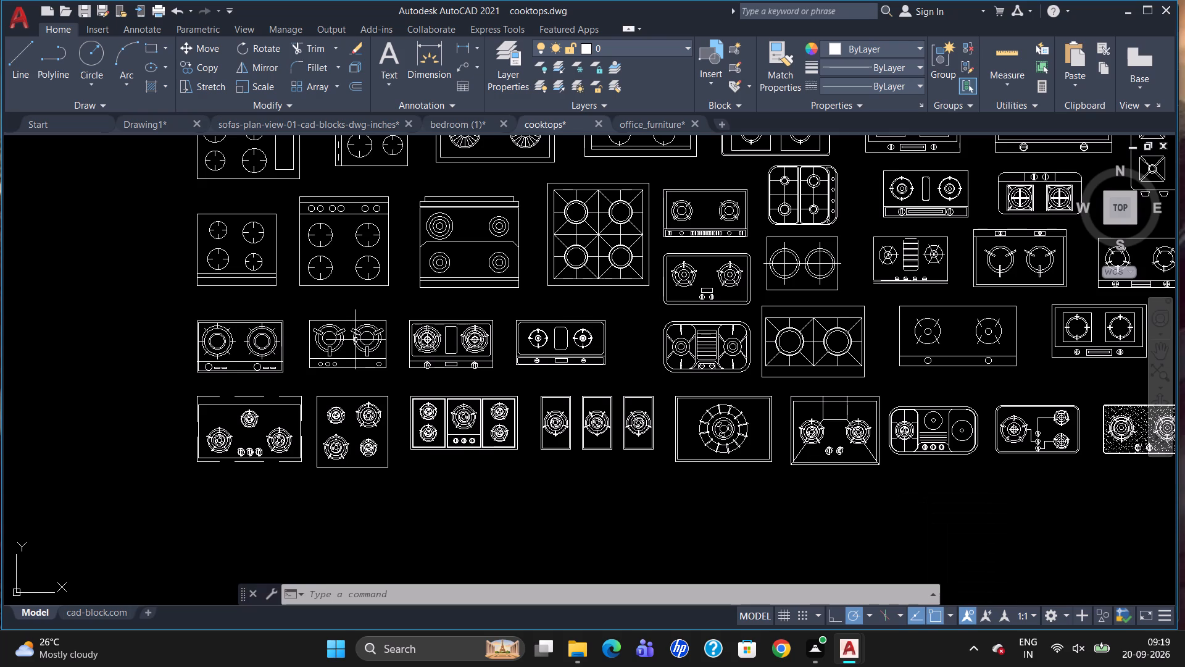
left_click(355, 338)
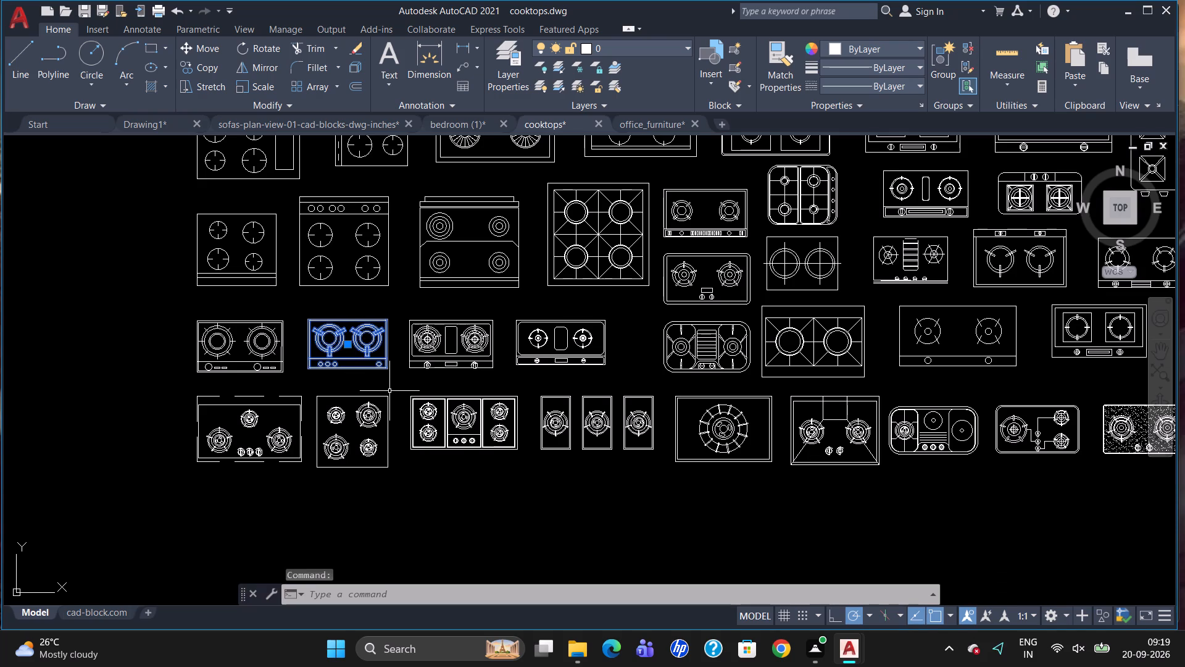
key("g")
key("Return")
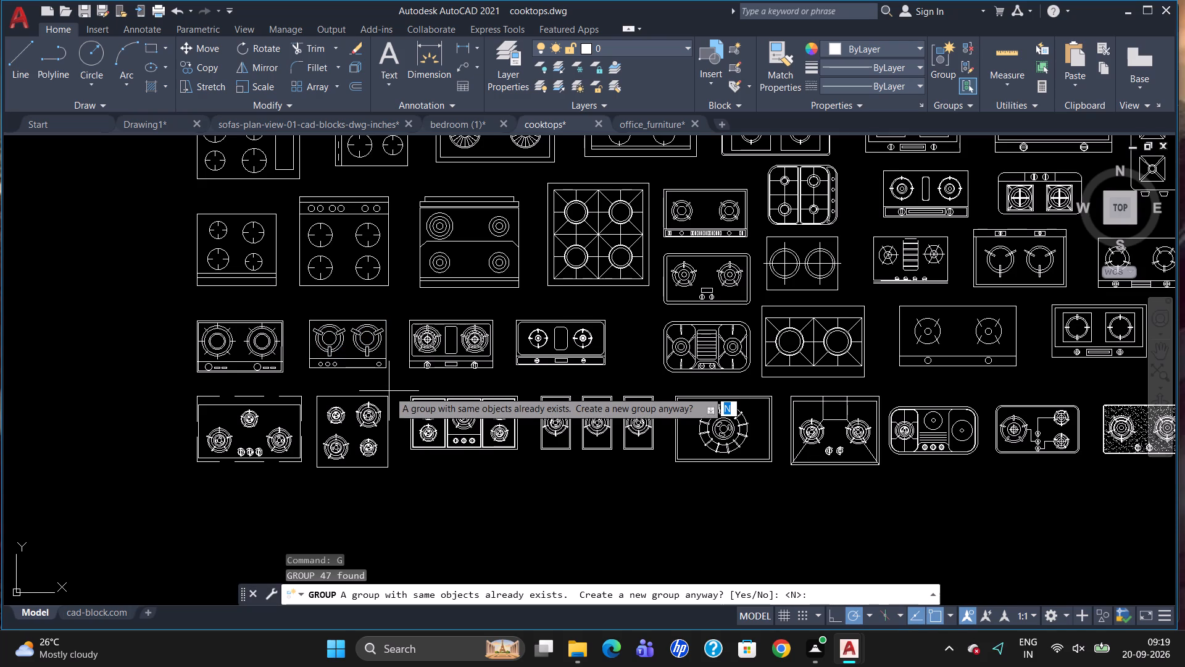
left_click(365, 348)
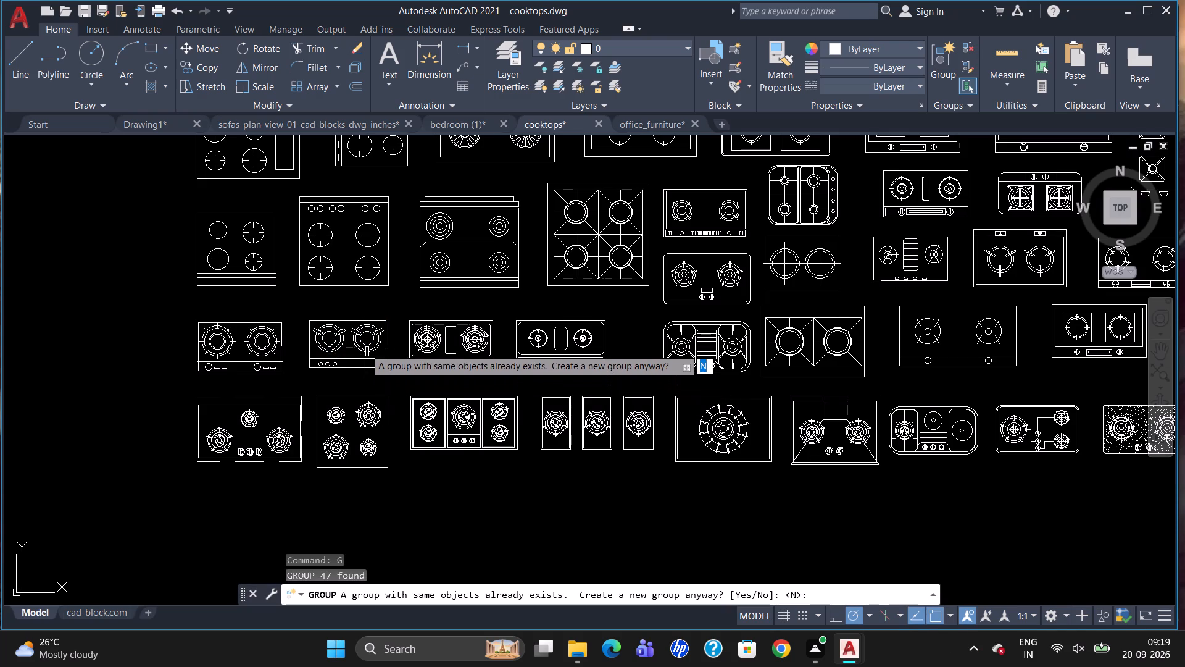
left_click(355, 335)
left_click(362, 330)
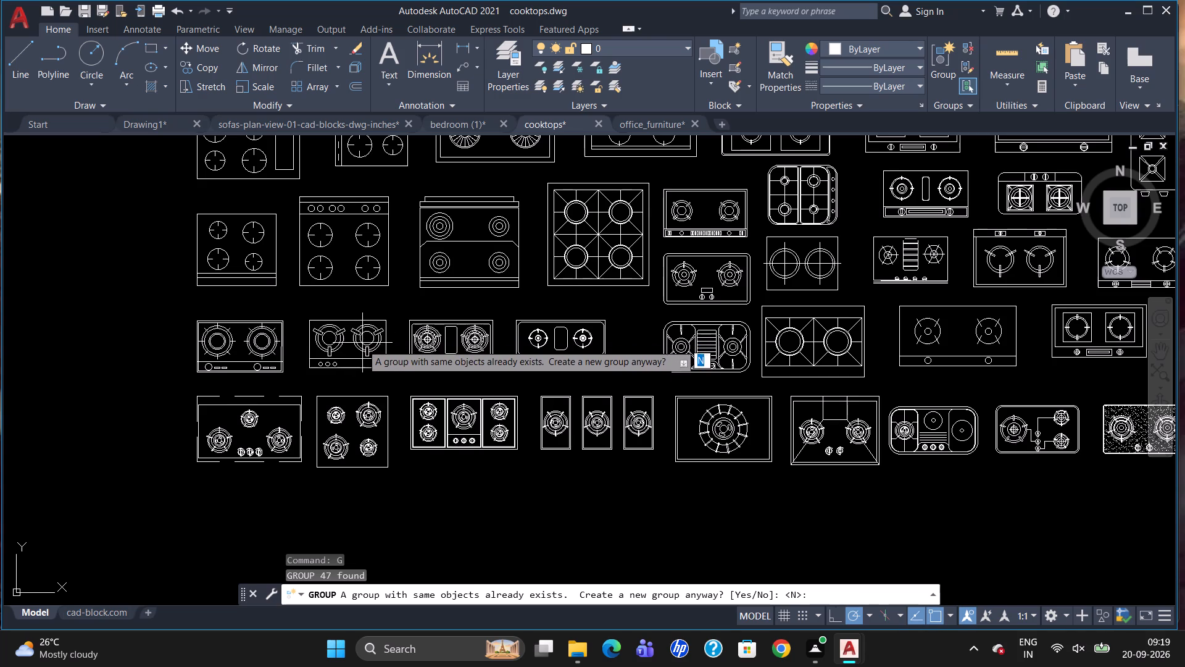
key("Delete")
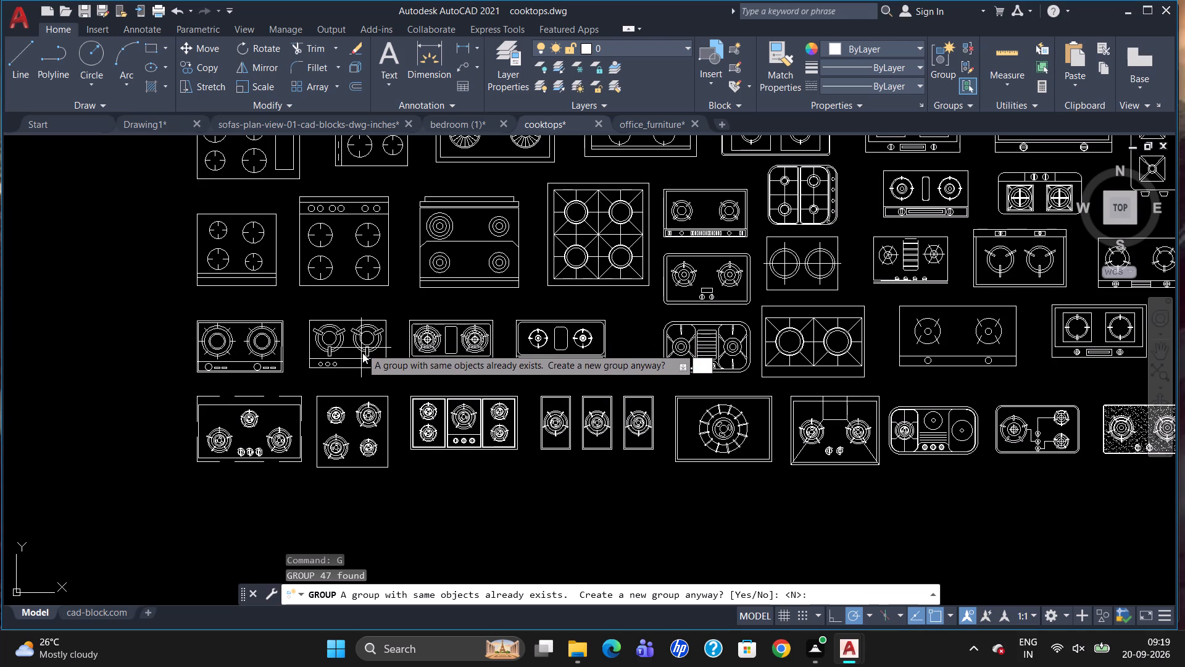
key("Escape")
Copy the same two-burner cooktop and paste it into Drawing1 on the kitchen counter along the east wall.
left_click(367, 359)
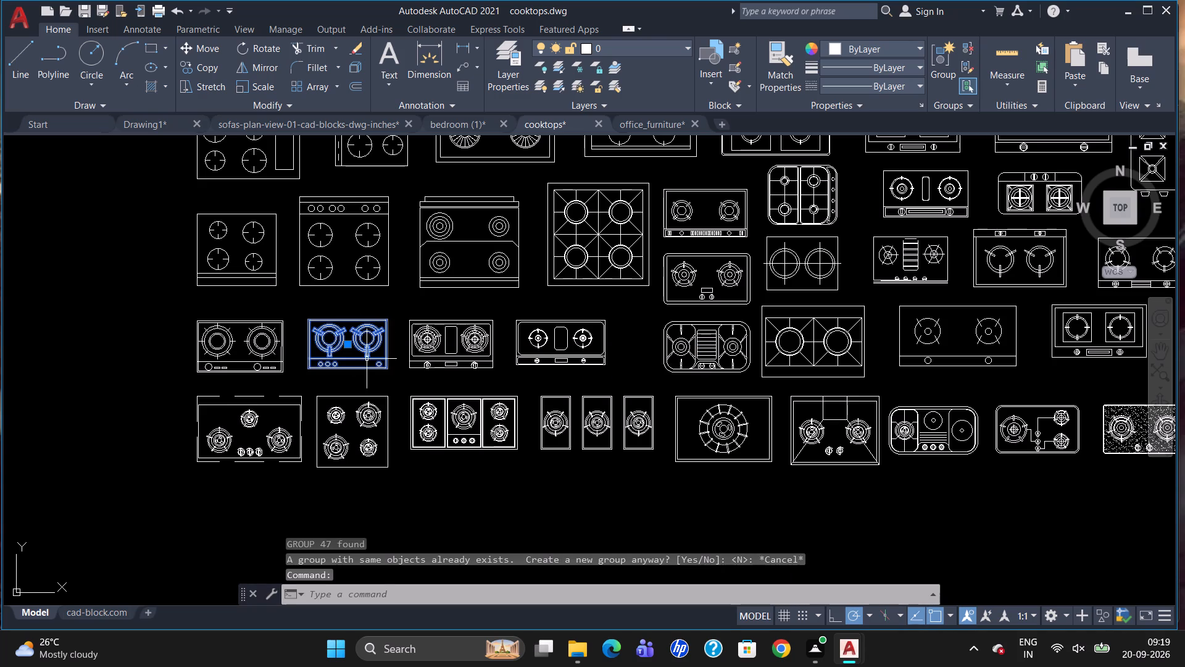
key("ctrl+c")
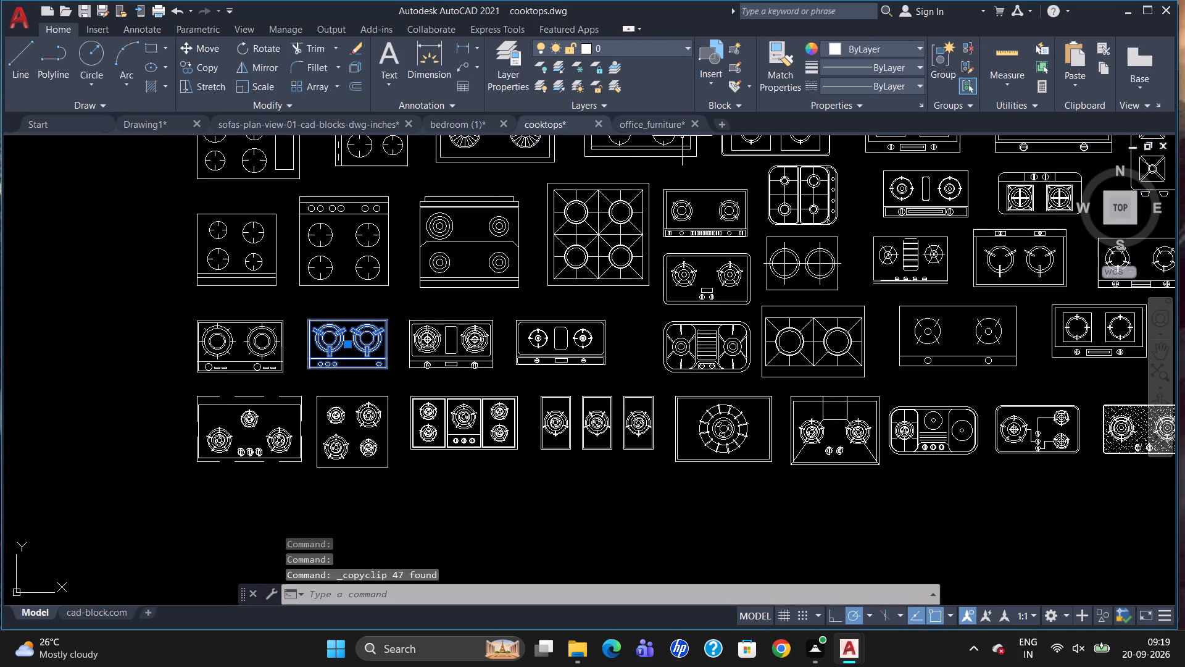
left_click(131, 127)
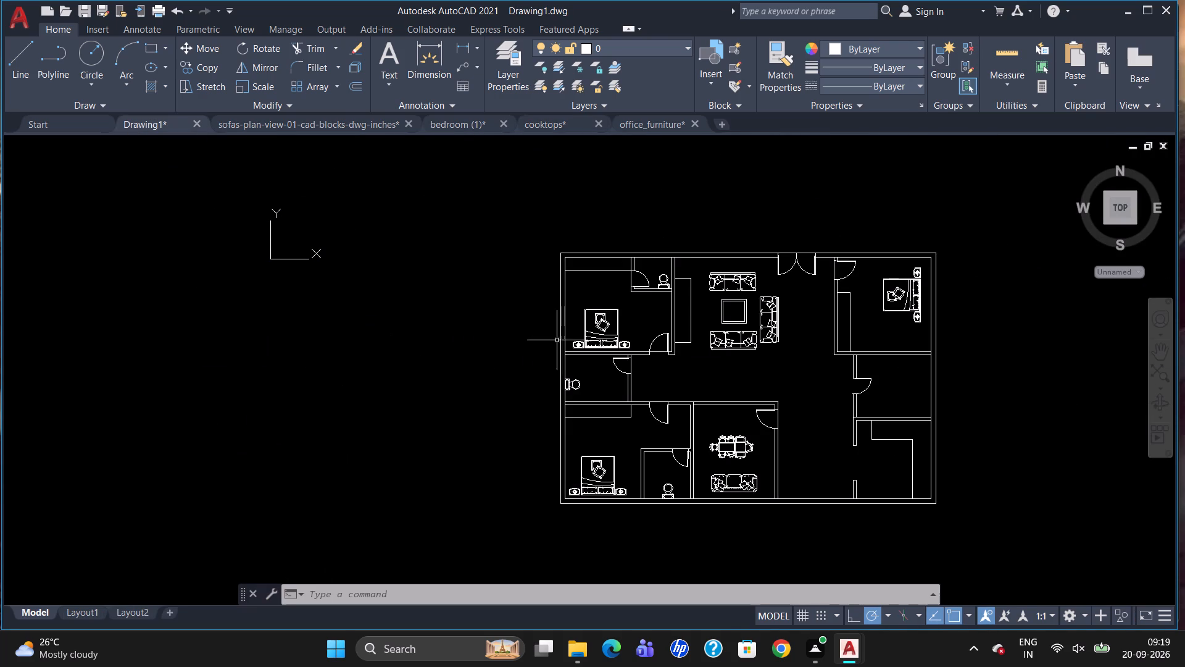
scroll(840, 408, "down", 1)
scroll(888, 464, "up", 1)
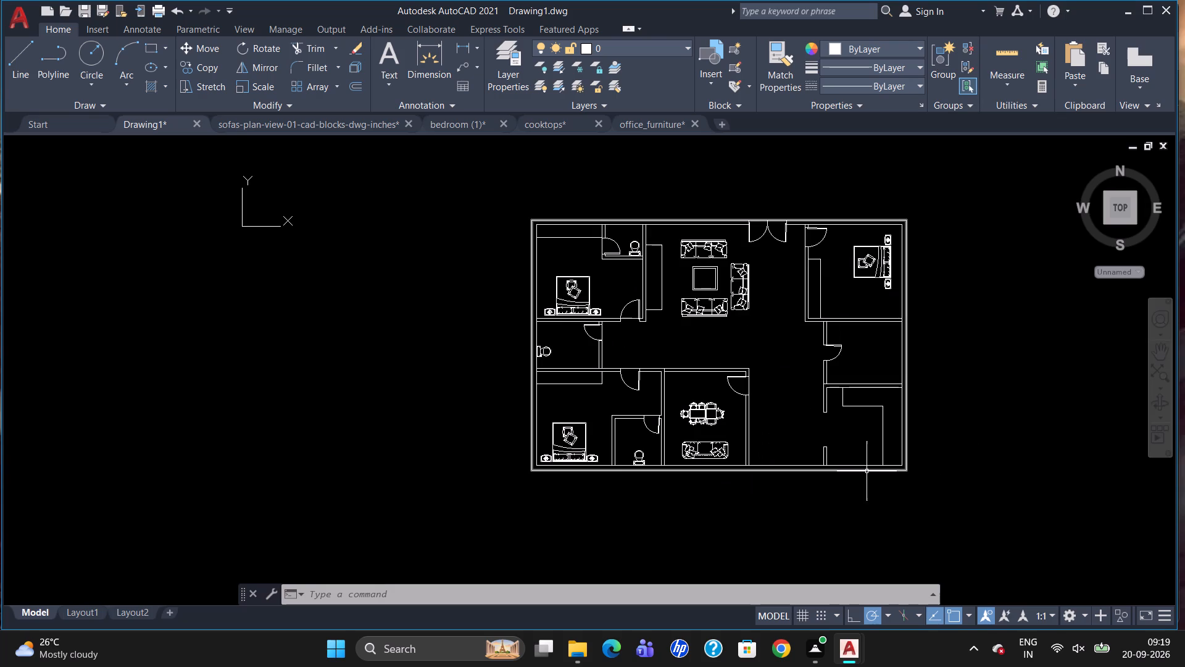
key("ctrl+v")
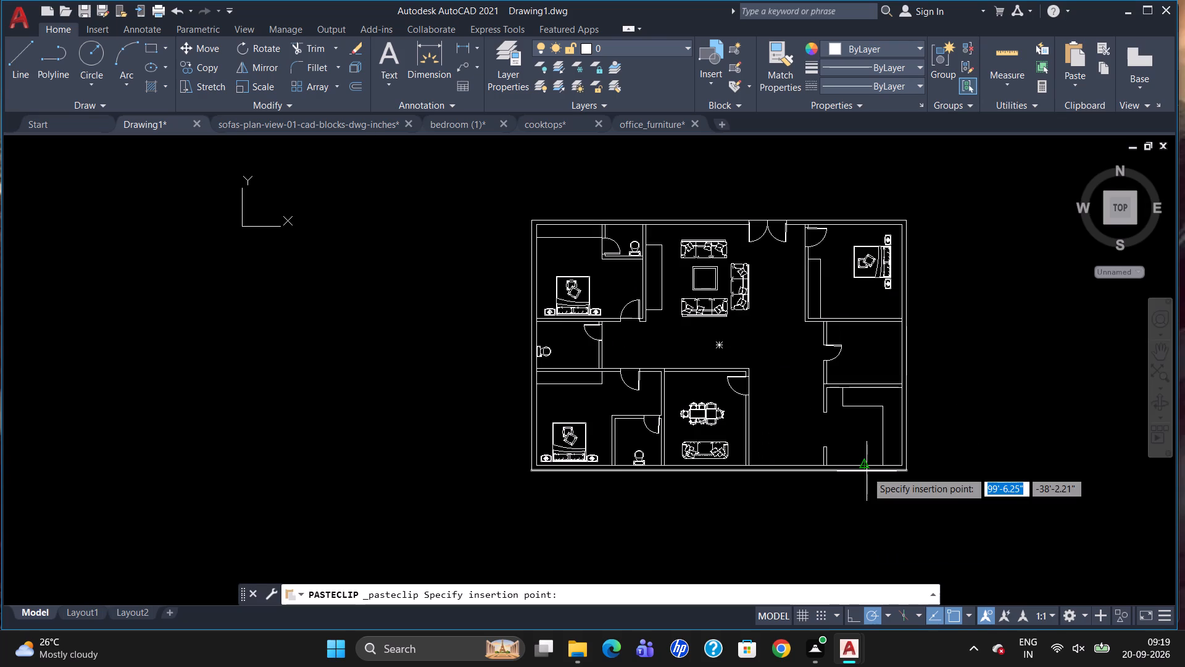
scroll(923, 430, "up", 2)
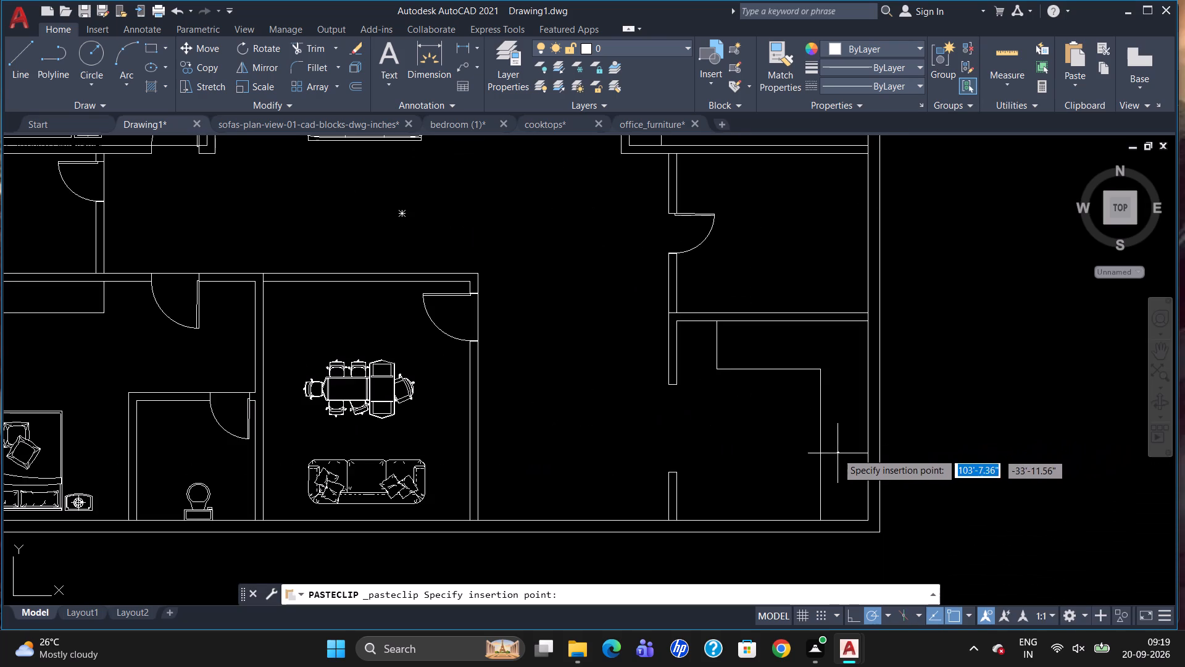
left_click(842, 437)
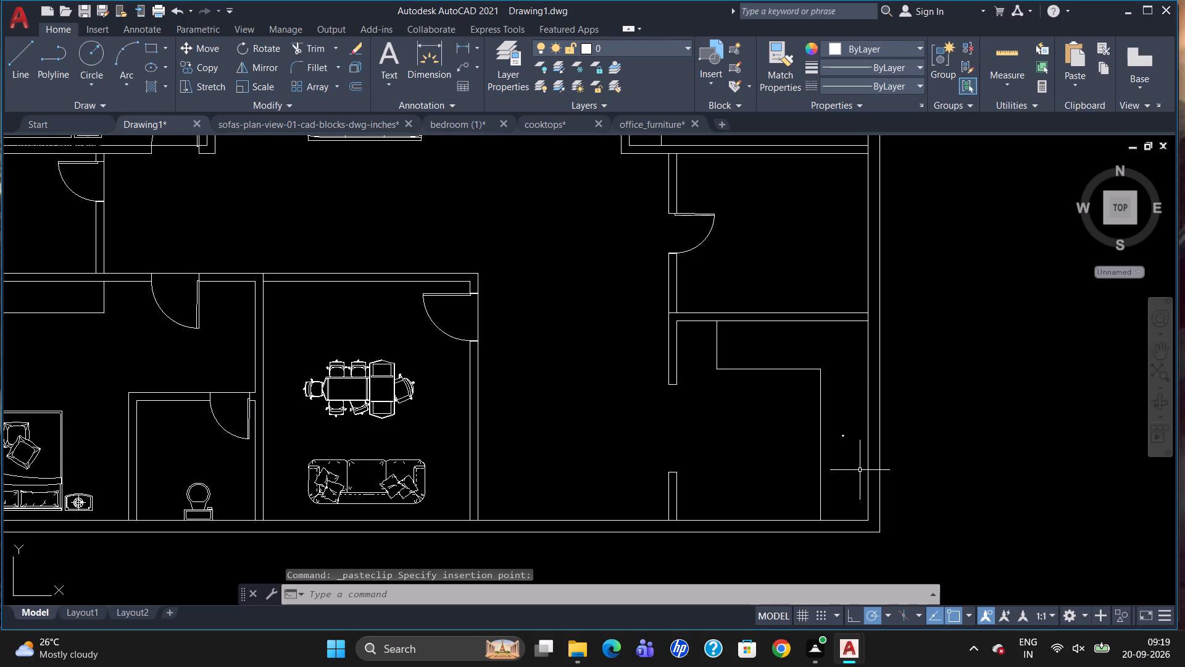
Group the tiny pasted cooktop's objects on the kitchen counter.
left_click_drag(855, 447, 855, 447)
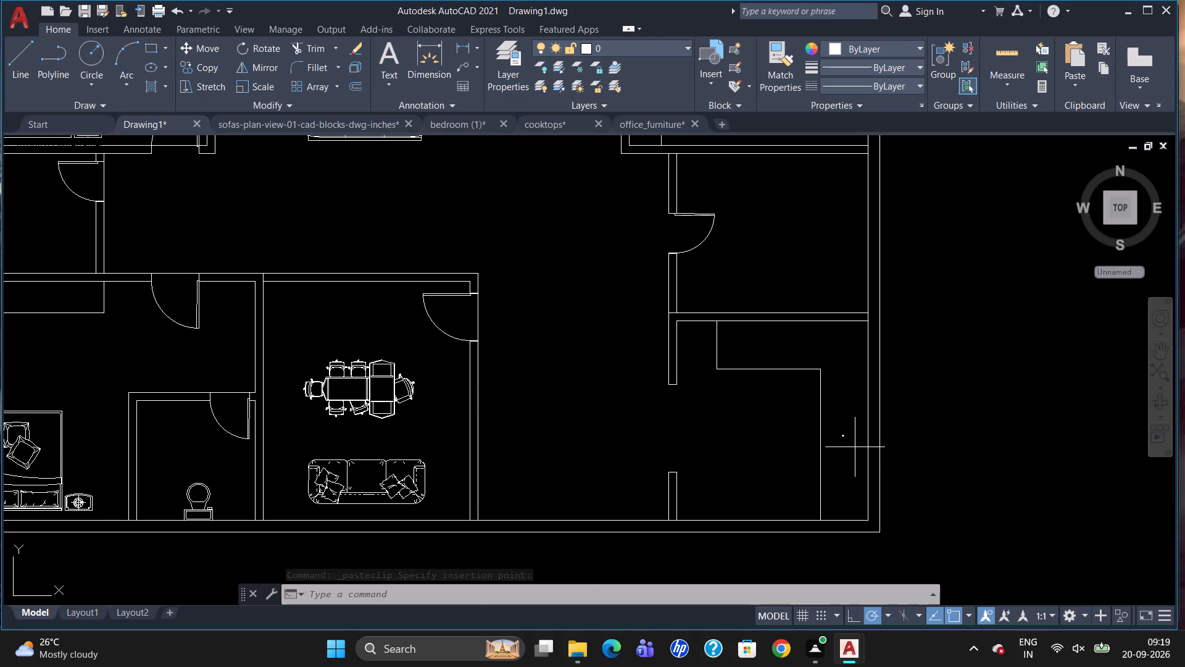
left_click_drag(855, 447, 834, 448)
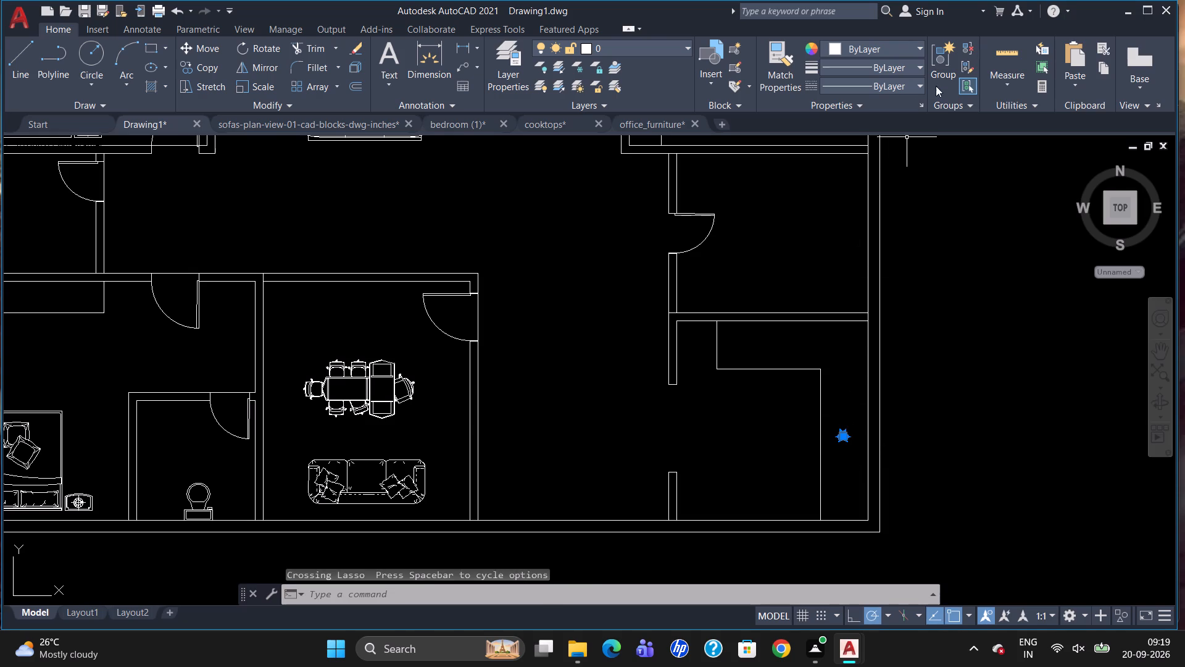
left_click(947, 67)
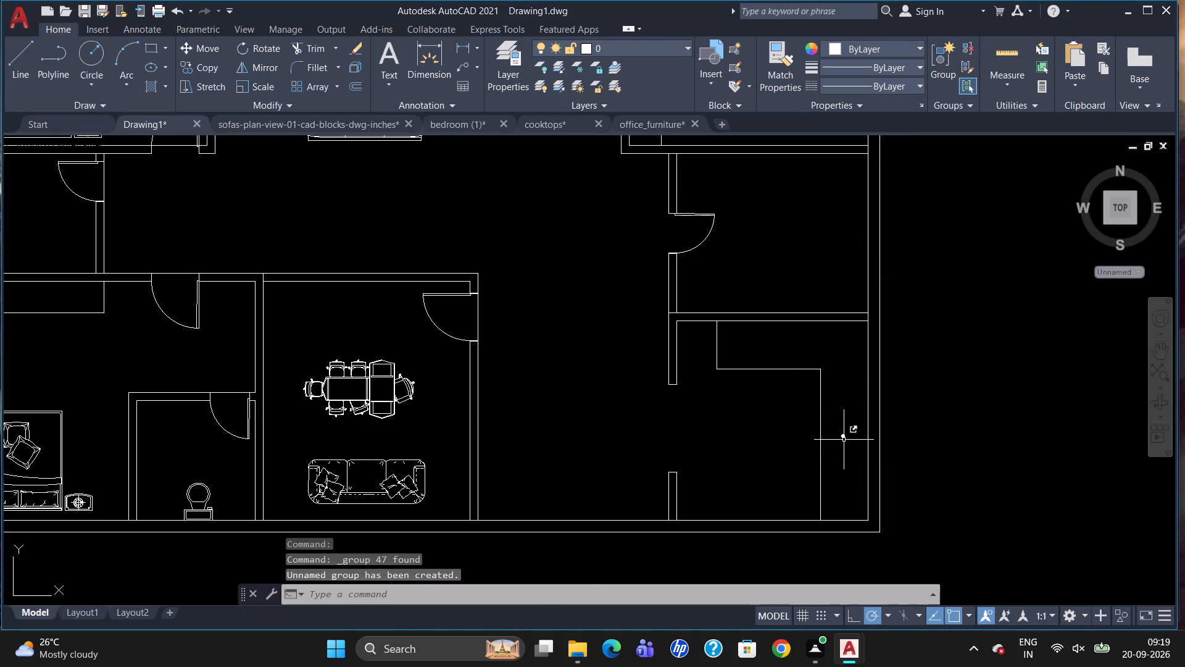
Scale up the grouped cooktop from its lower corner until it suits the size of the kitchen counter.
left_click_drag(845, 437, 851, 447)
type("SC")
key("Return")
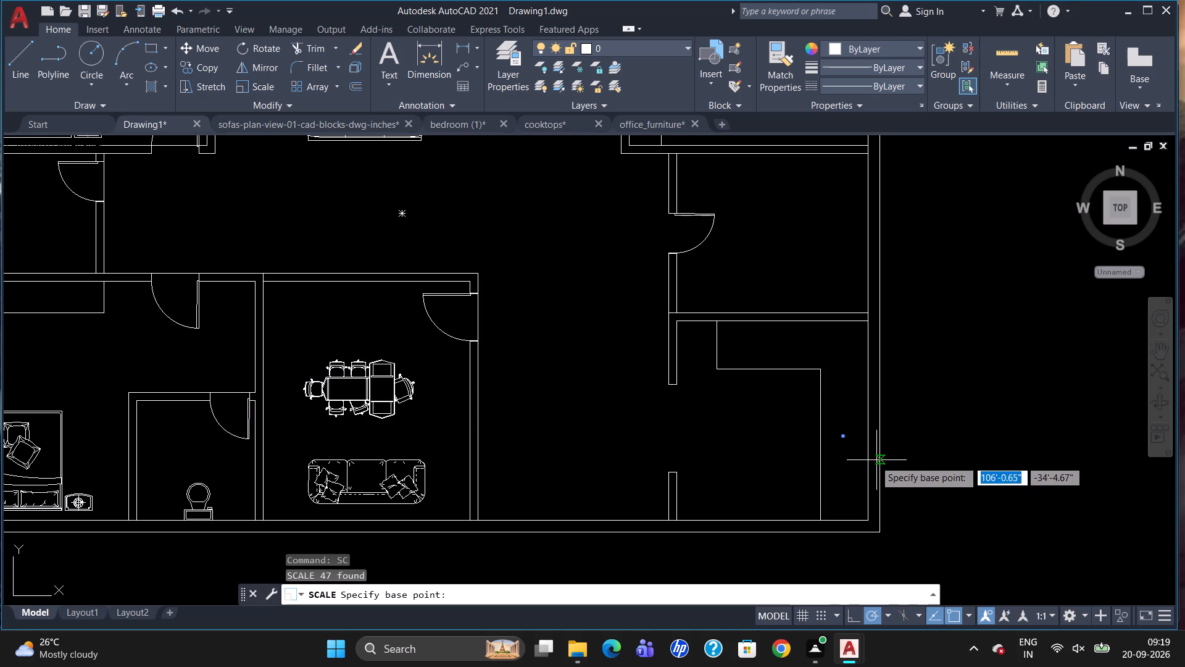
left_click(846, 438)
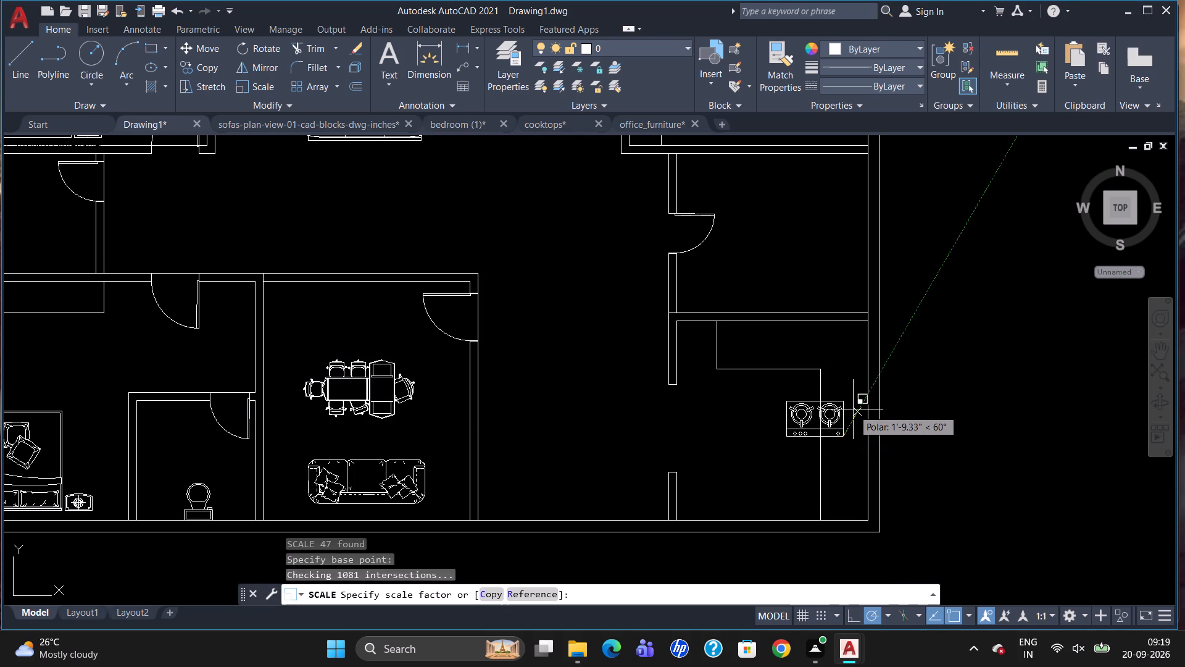
left_click(853, 406)
Rotate the enlarged cooktop to 270° so its burners line up along the east counter.
left_click(809, 427)
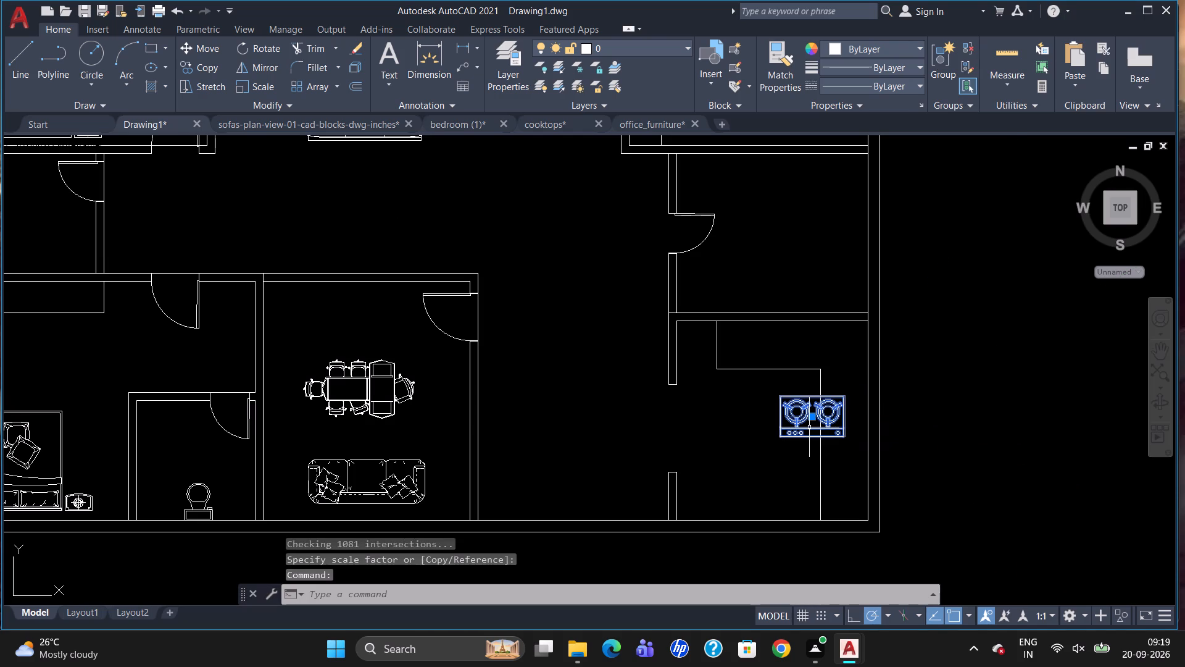
type("RO")
key("Return")
left_click(809, 427)
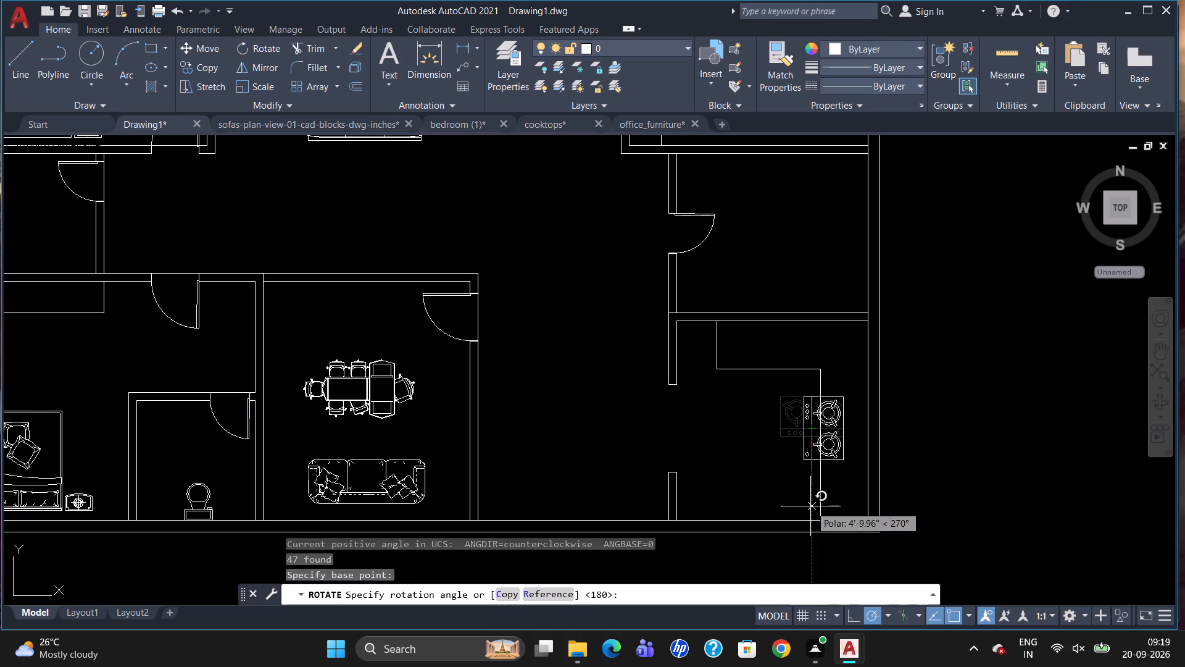
left_click(812, 524)
Move the rotated cooktop fully onto the east kitchen counter, midway between the counter edge and the outer wall.
left_click(828, 441)
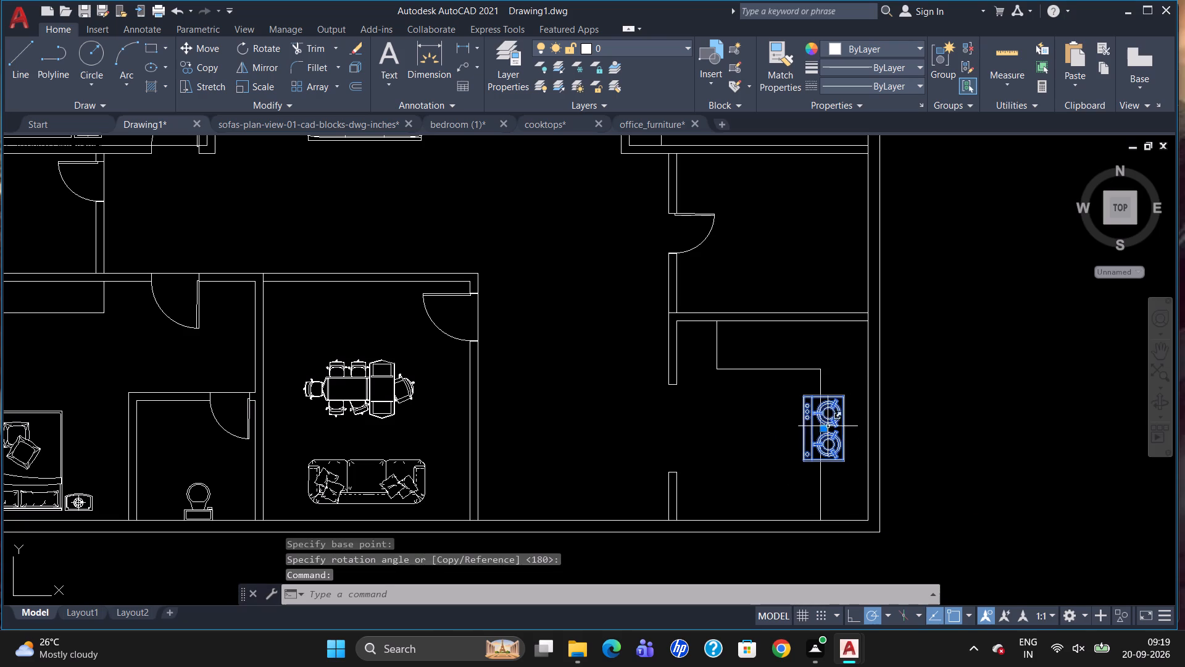
left_click(826, 427)
scroll(850, 434, "up", 3)
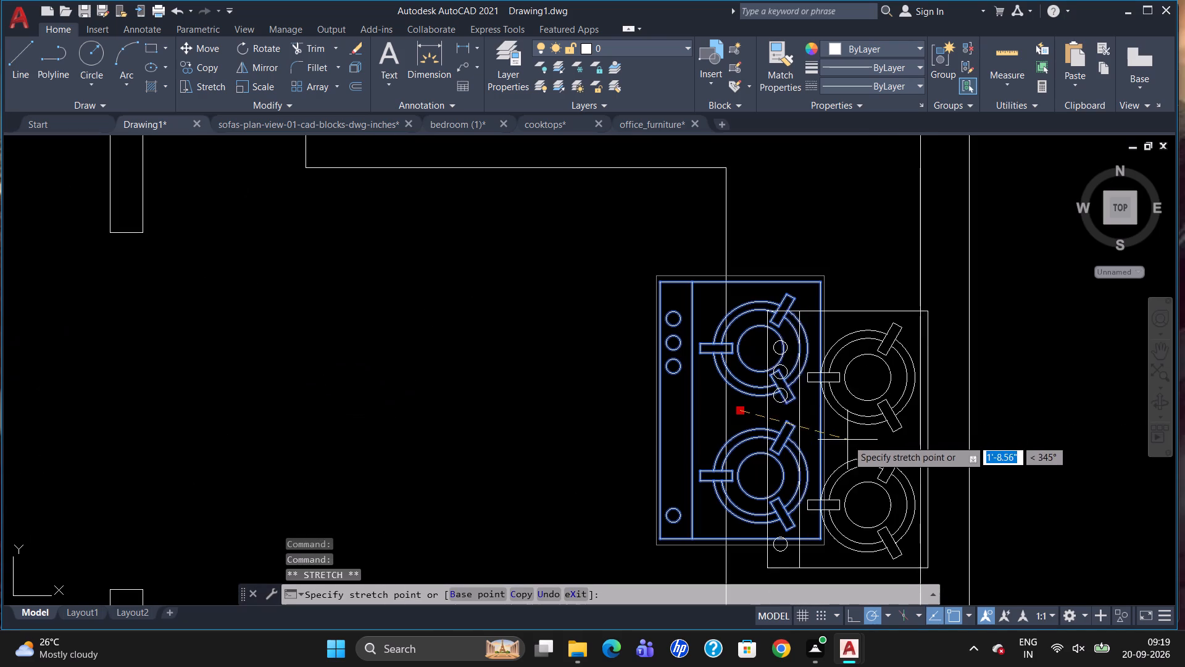
left_click(833, 471)
scroll(781, 343, "down", 1)
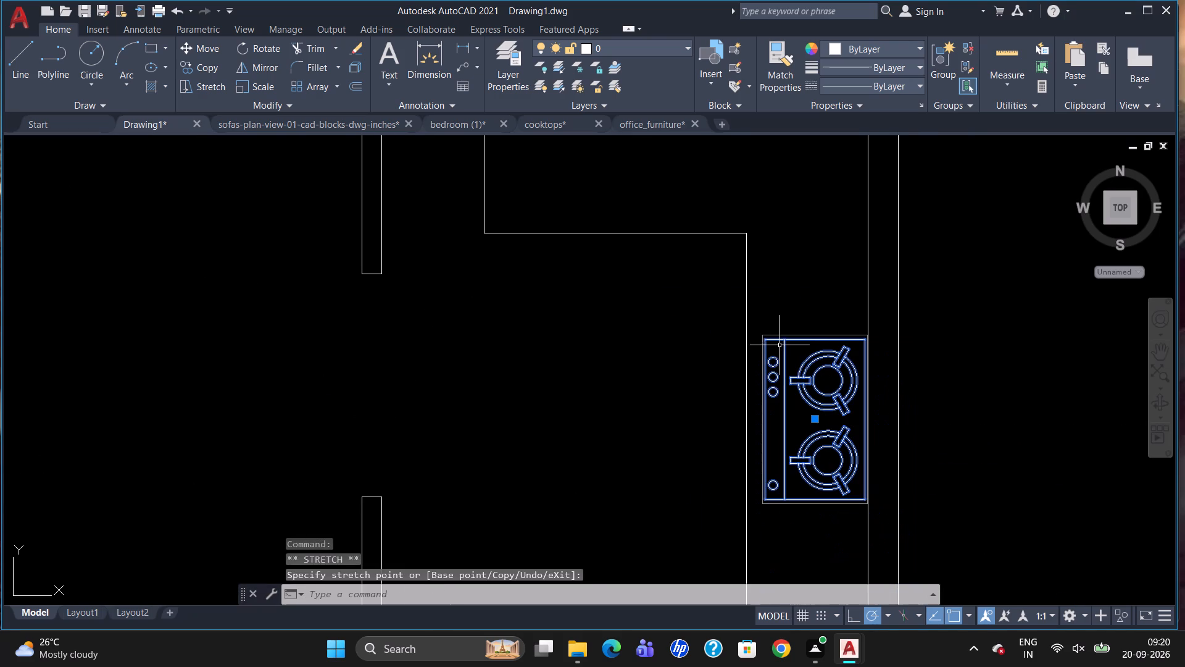
key("Escape")
left_click(812, 396)
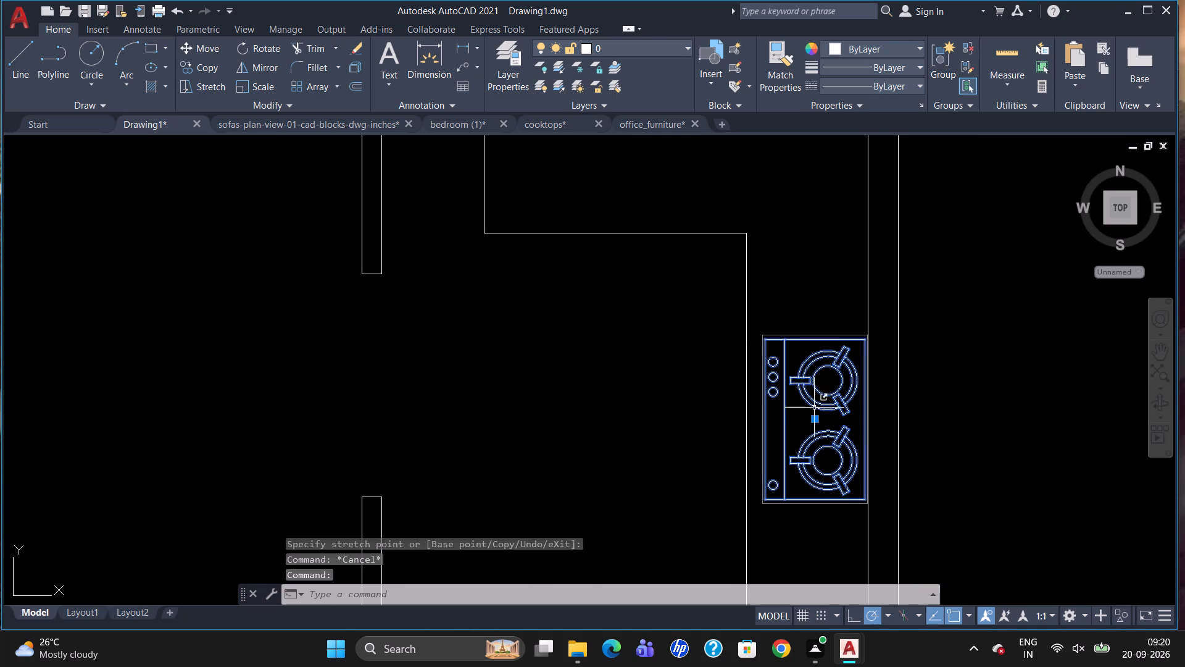
left_click(815, 417)
left_click(807, 424)
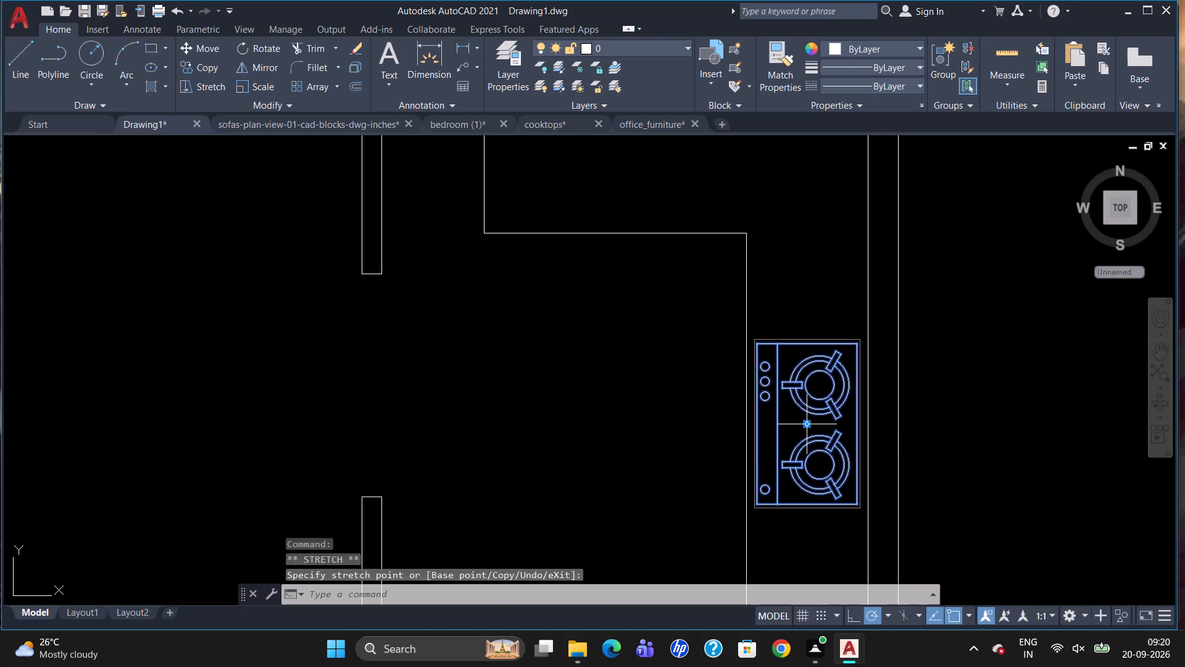
key("Escape")
Insert the Kitchens.dwg blocks "Sink-double - 36 in top" outside the east wall and "Faucet - kit sink top" on the sink's rear edge.
scroll(820, 420, "down", 2)
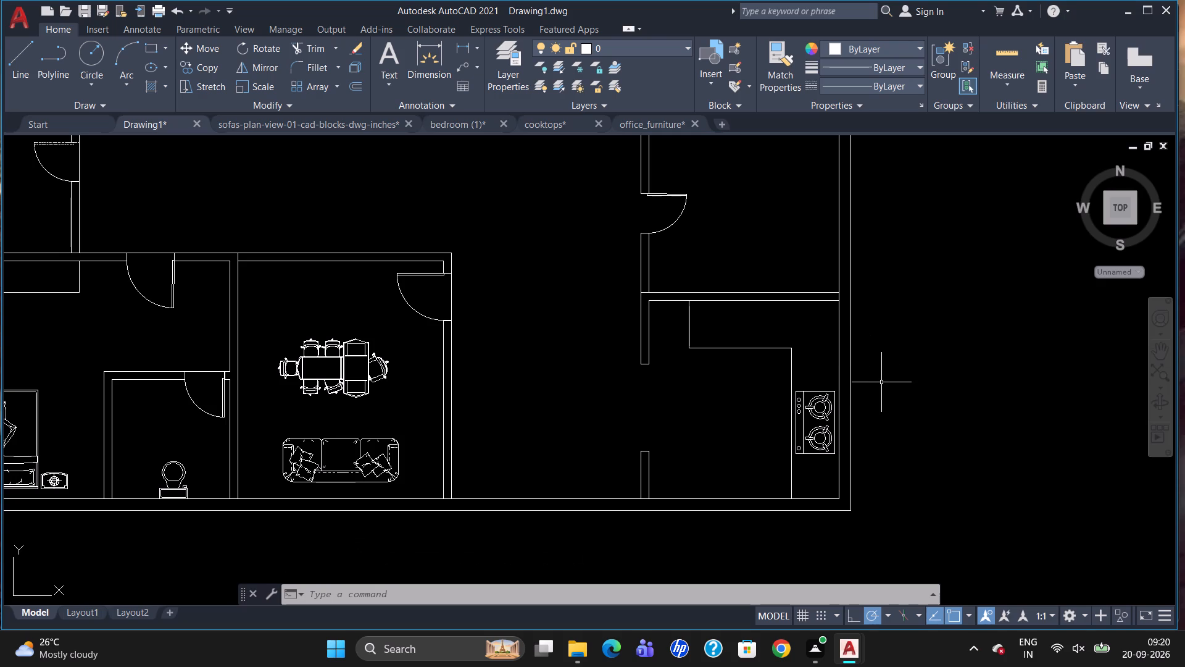
key("ctrl+2")
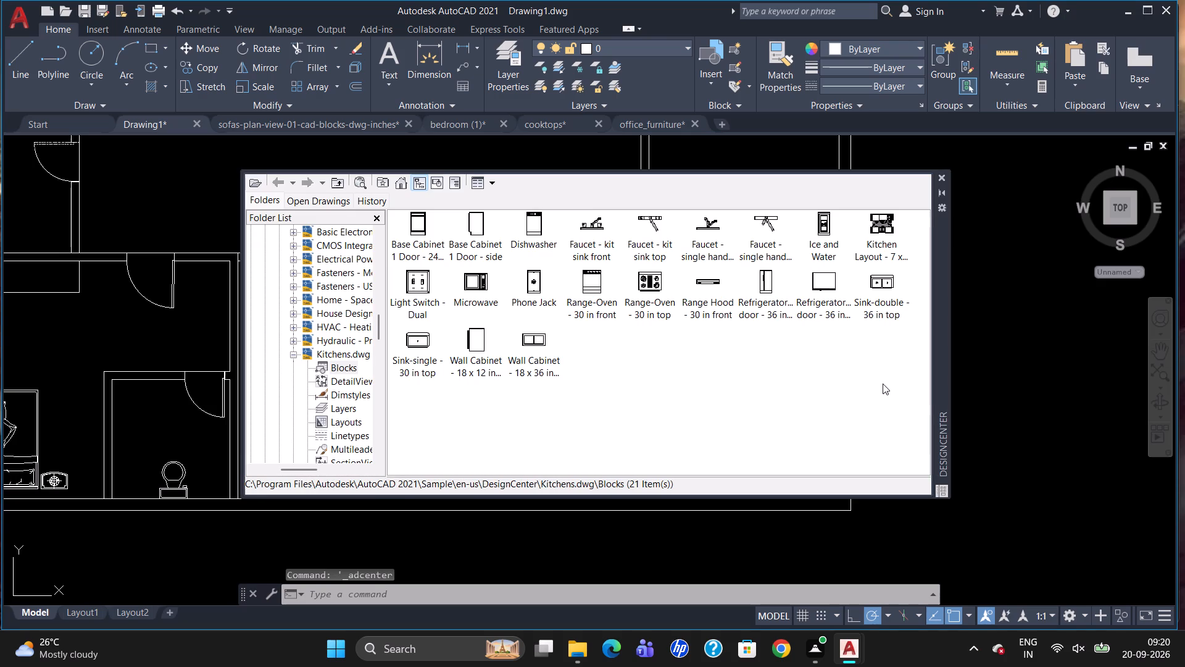
left_click_drag(871, 282, 875, 283)
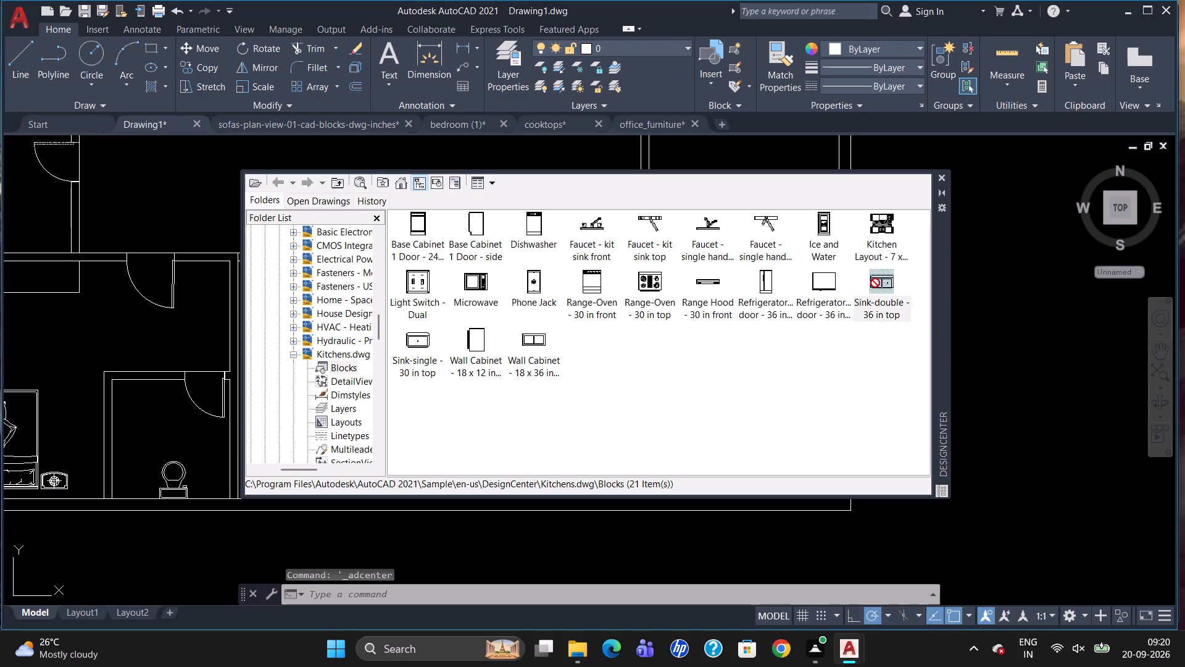
left_click_drag(875, 283, 1028, 362)
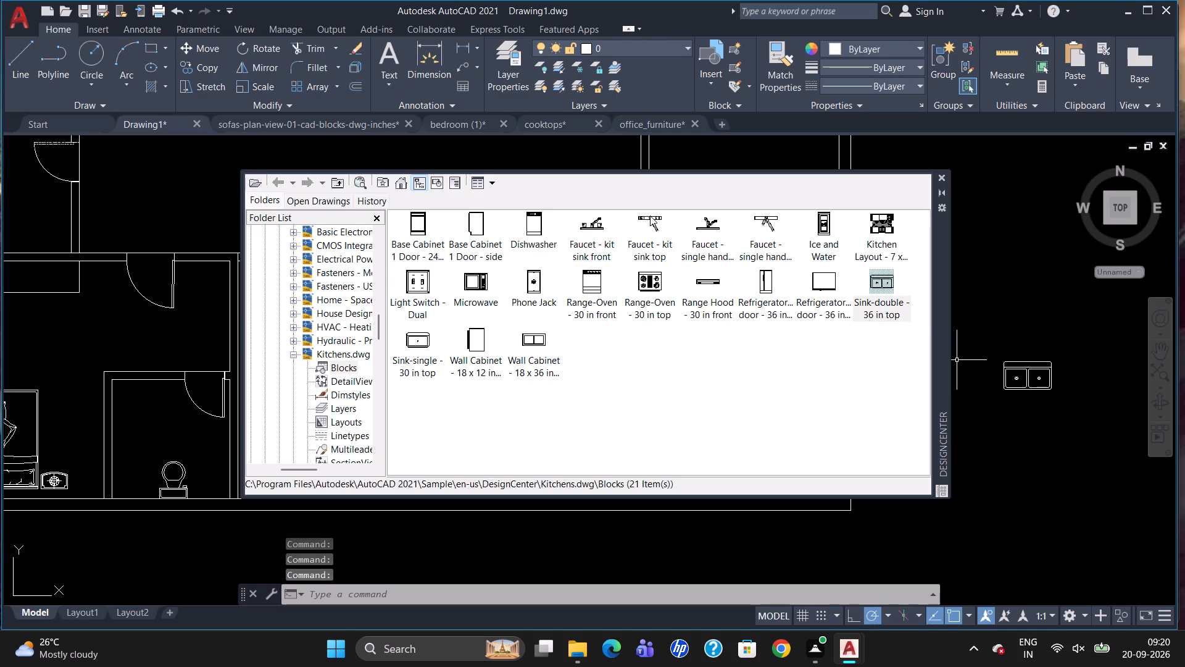
left_click_drag(650, 212, 1027, 364)
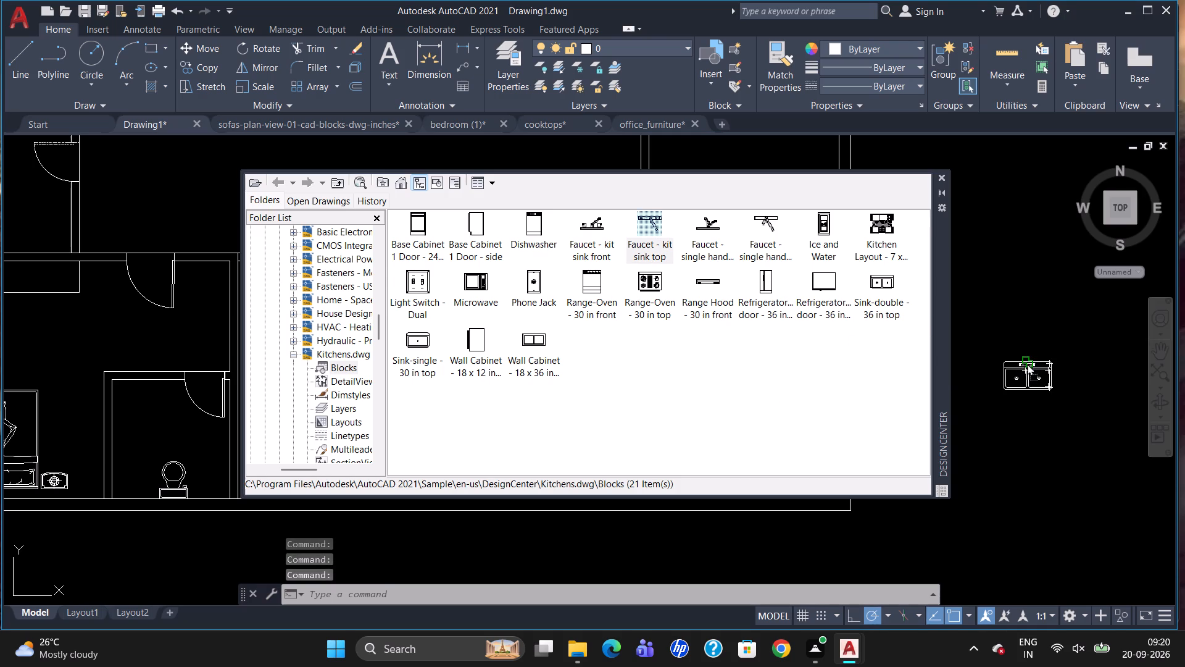
left_click_drag(1027, 364, 1027, 363)
left_click(944, 174)
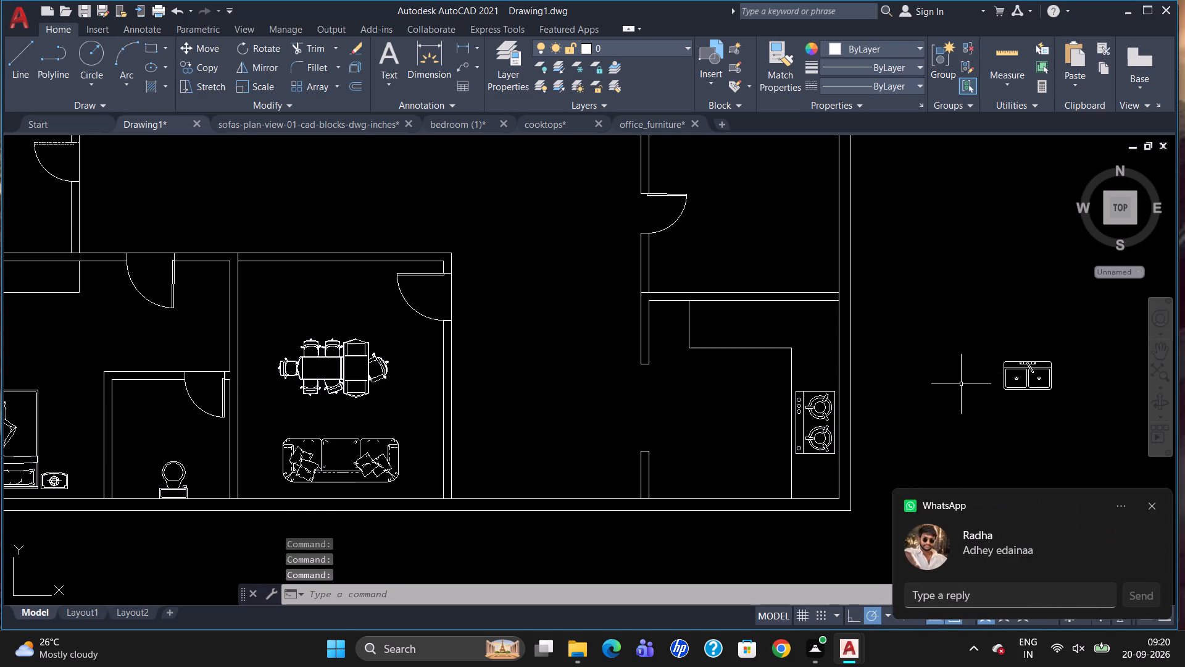
Group the double sink and its faucet into one object.
left_click(1028, 375)
scroll(1017, 365, "up", 3)
left_click(1029, 357)
left_click(836, 378)
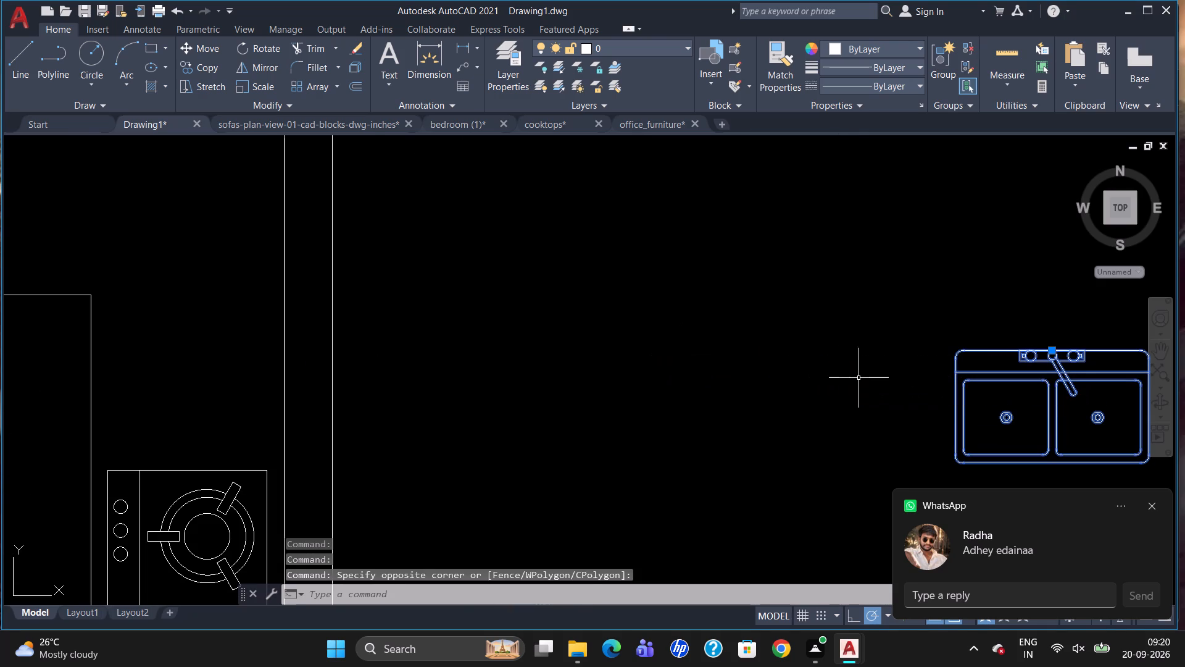
scroll(766, 317, "down", 2)
key("g")
key("Return")
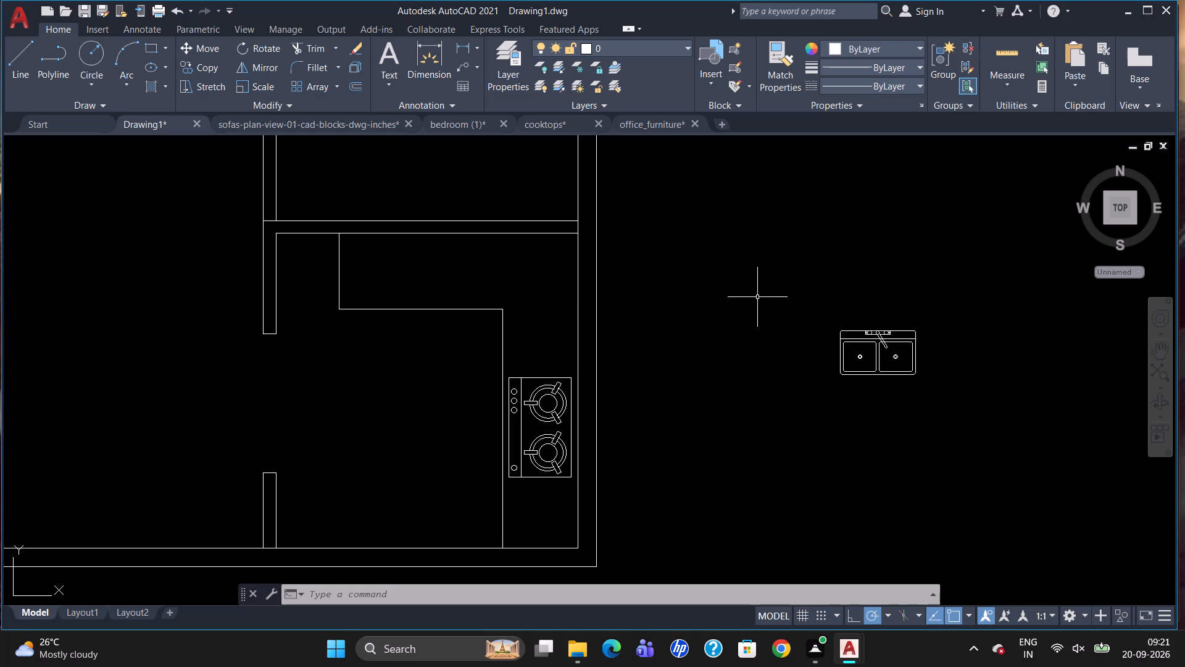
Move the grouped sink from outside the house onto the north kitchen counter.
left_click(880, 347)
key("m")
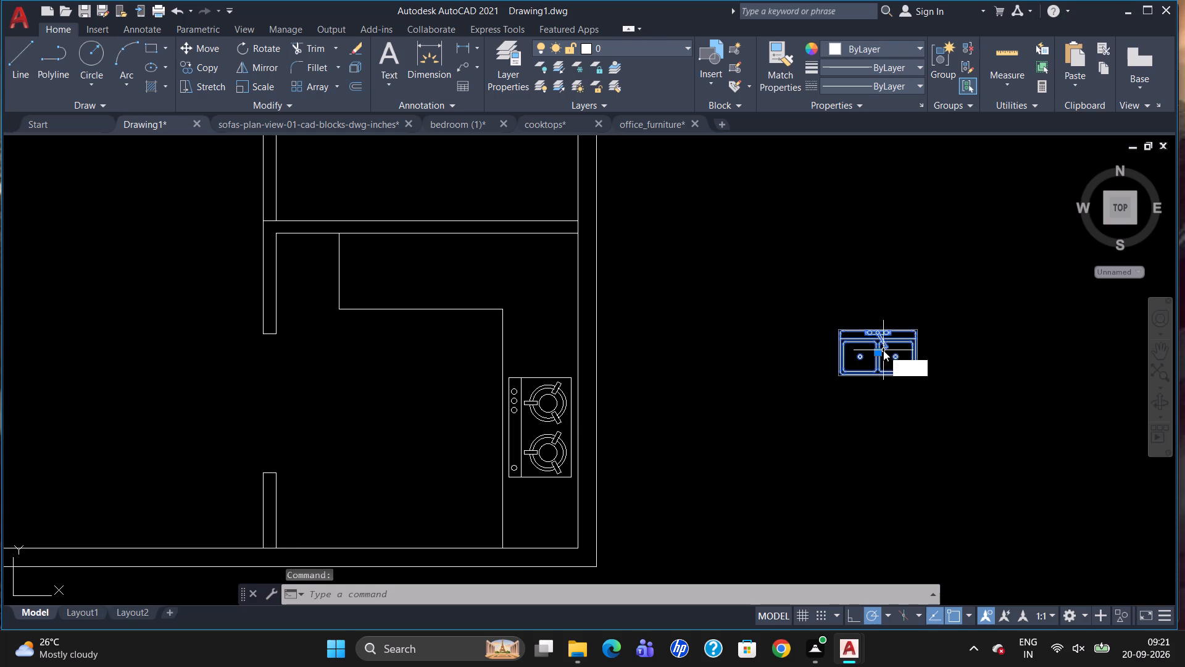
key("Return")
left_click(883, 350)
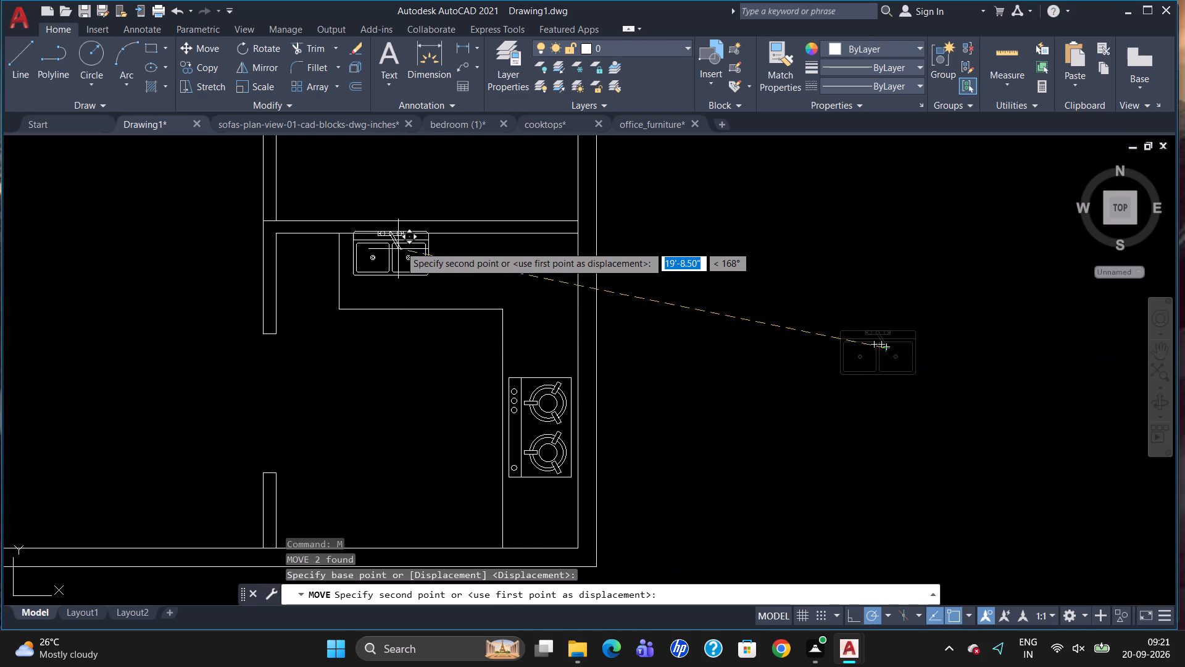
scroll(420, 256, "up", 2)
left_click(434, 262)
Add the multiline text label "WARDROBE" with 5" text height inside the northwest bedroom's wardrobe.
scroll(841, 338, "down", 3)
scroll(754, 283, "down", 1)
scroll(771, 191, "up", 1)
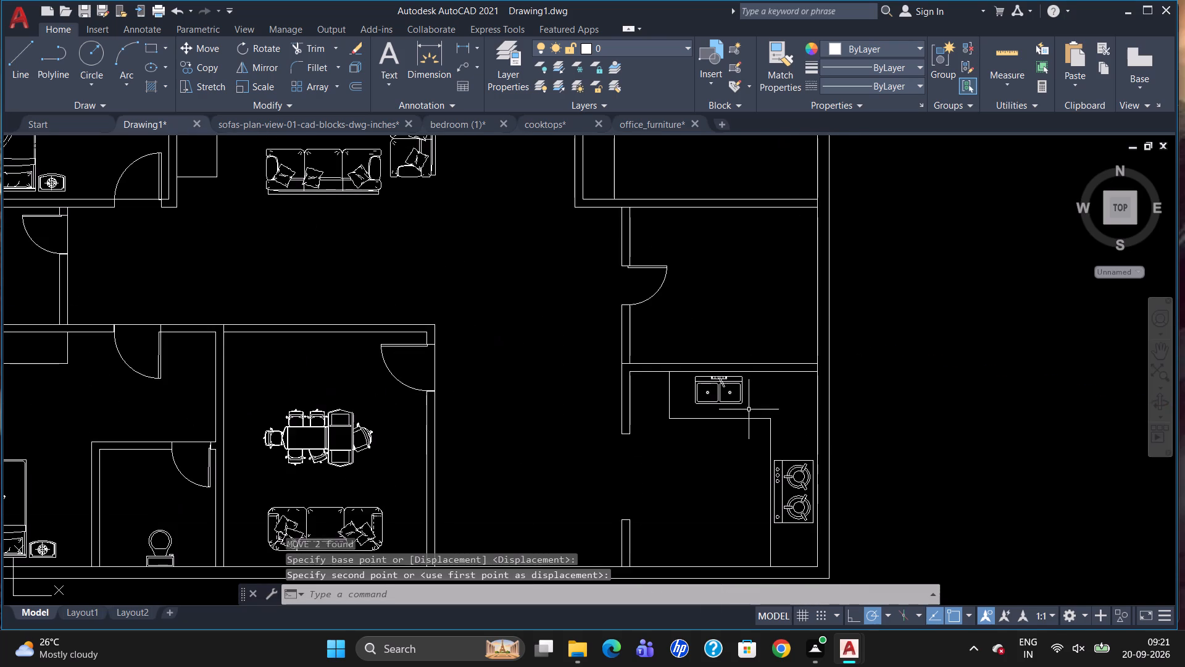
scroll(754, 429, "down", 1)
scroll(660, 276, "down", 1)
scroll(383, 158, "up", 1)
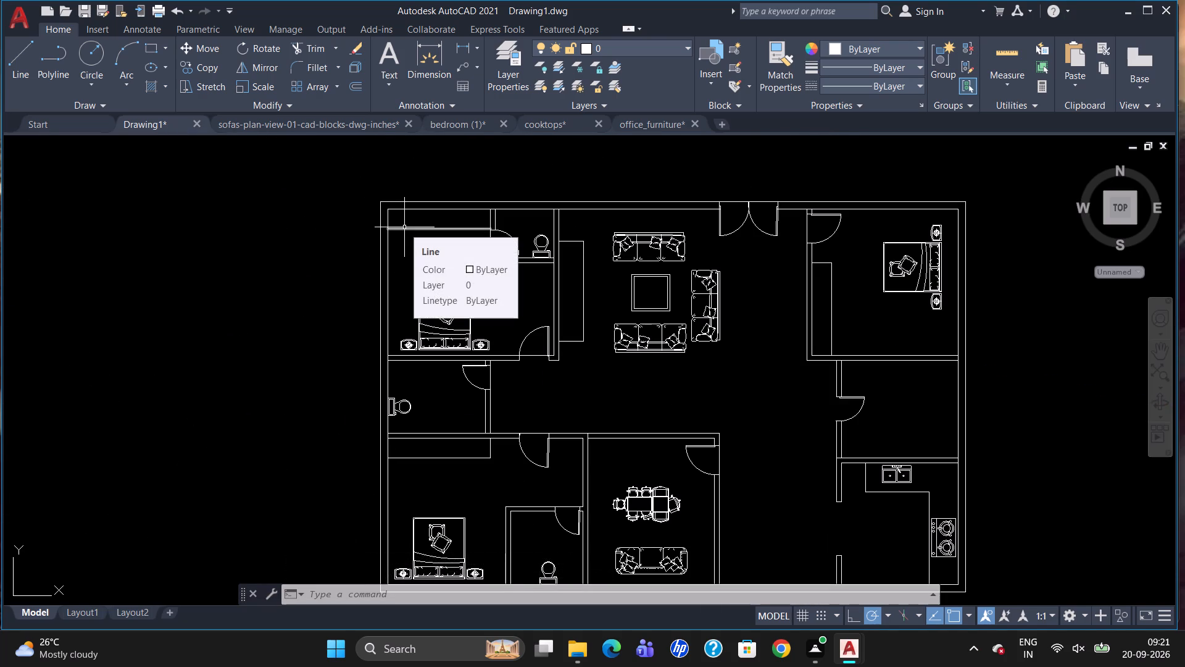
key("t")
key("Return")
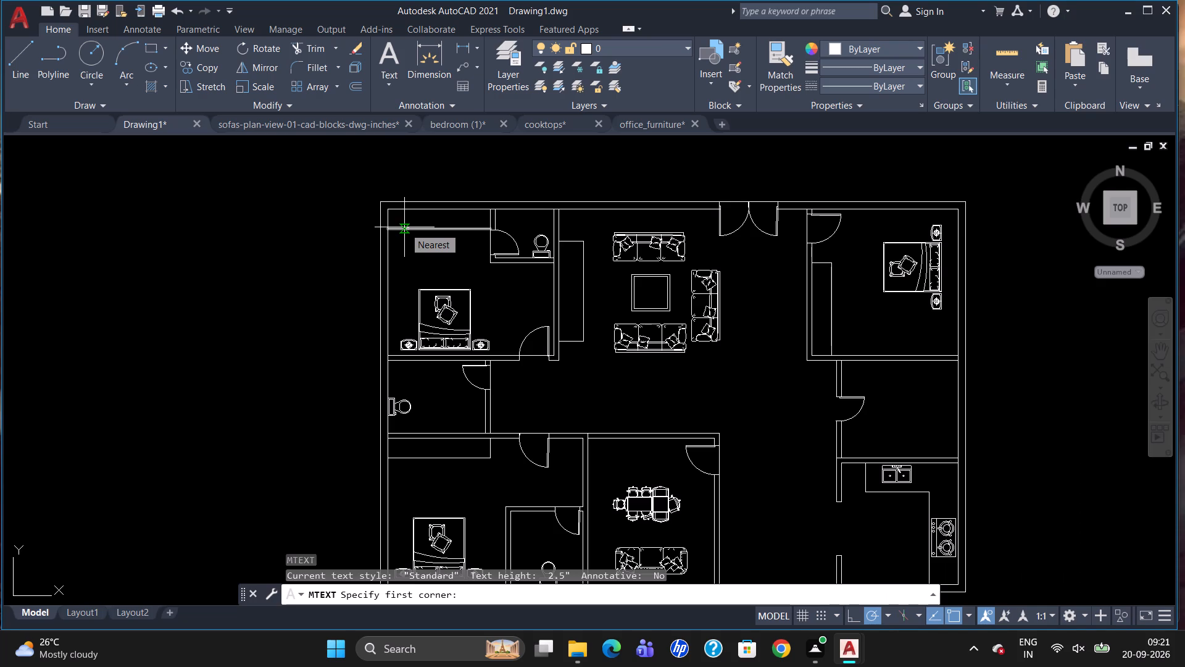
scroll(415, 229, "up", 2)
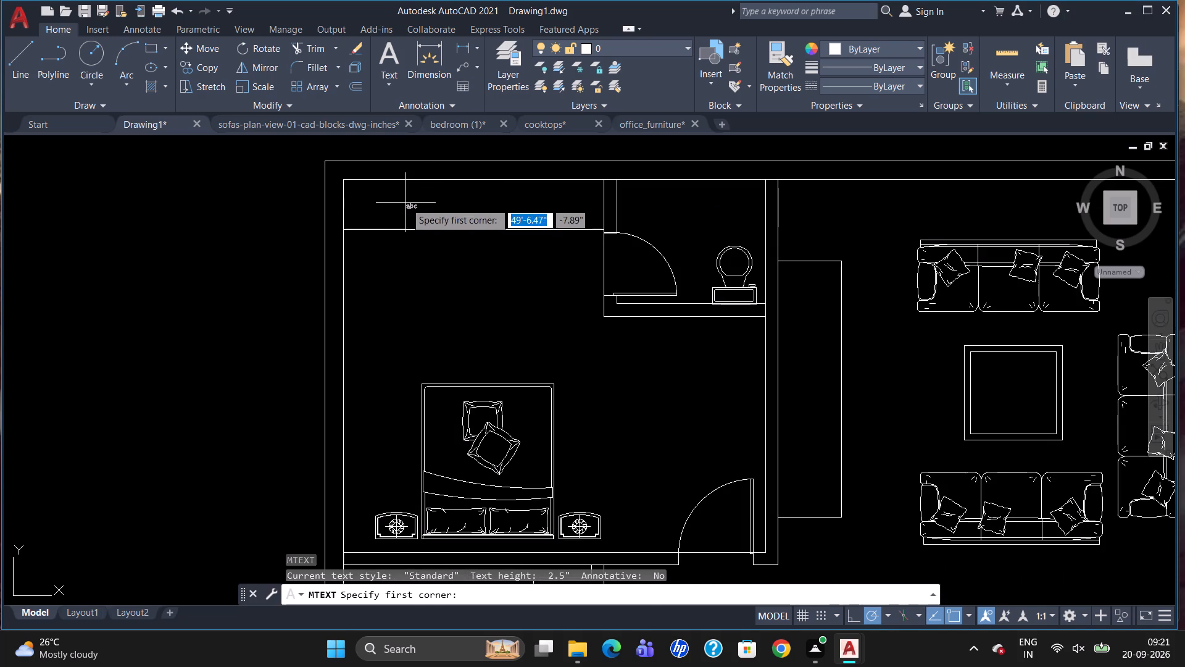
left_click_drag(405, 203, 415, 208)
left_click(491, 212)
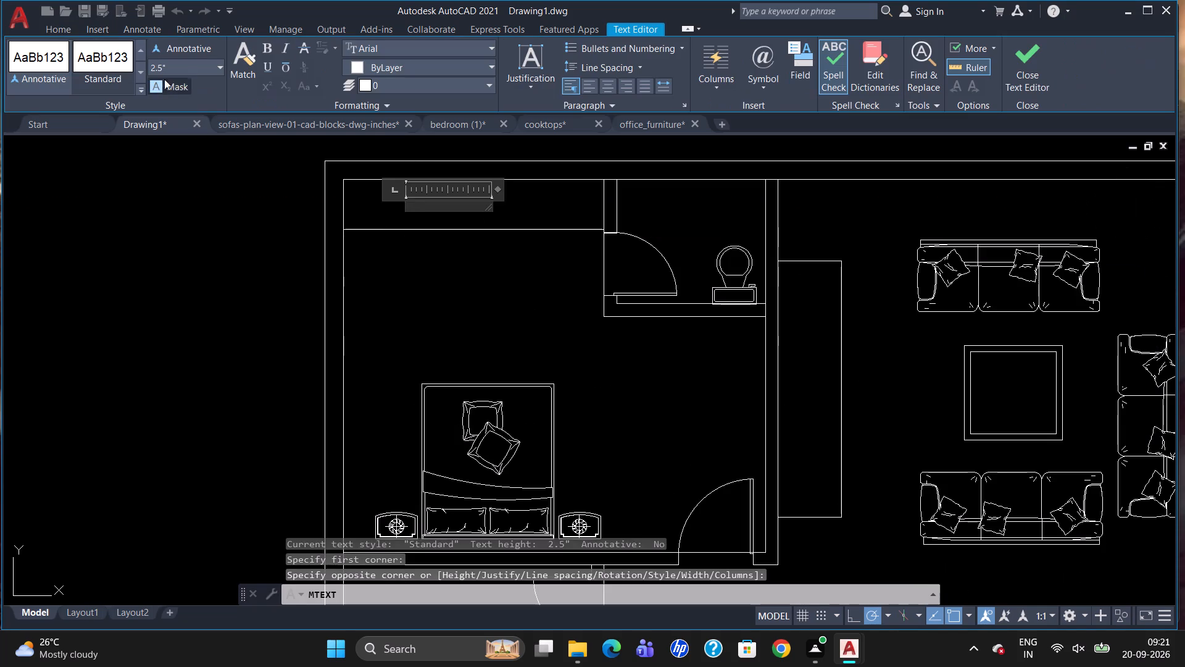
left_click(187, 70)
key("BackSpace")
key("5")
key("Return")
type("WARDE")
key("BackSpace")
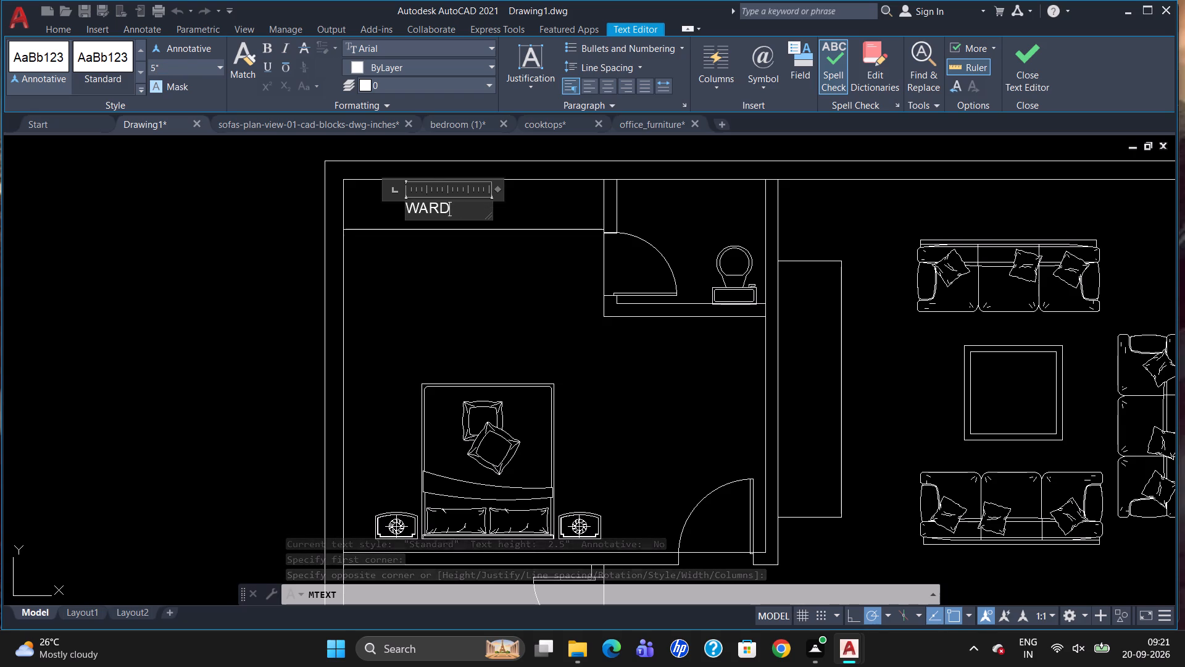
type("ROBE")
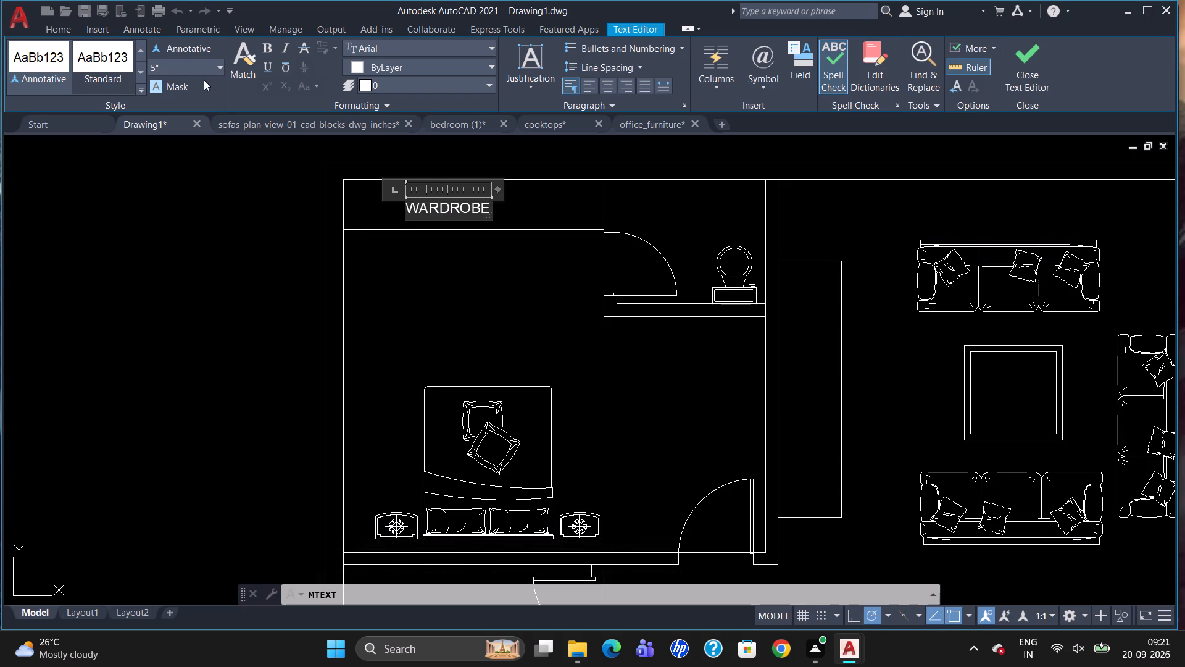
left_click(516, 357)
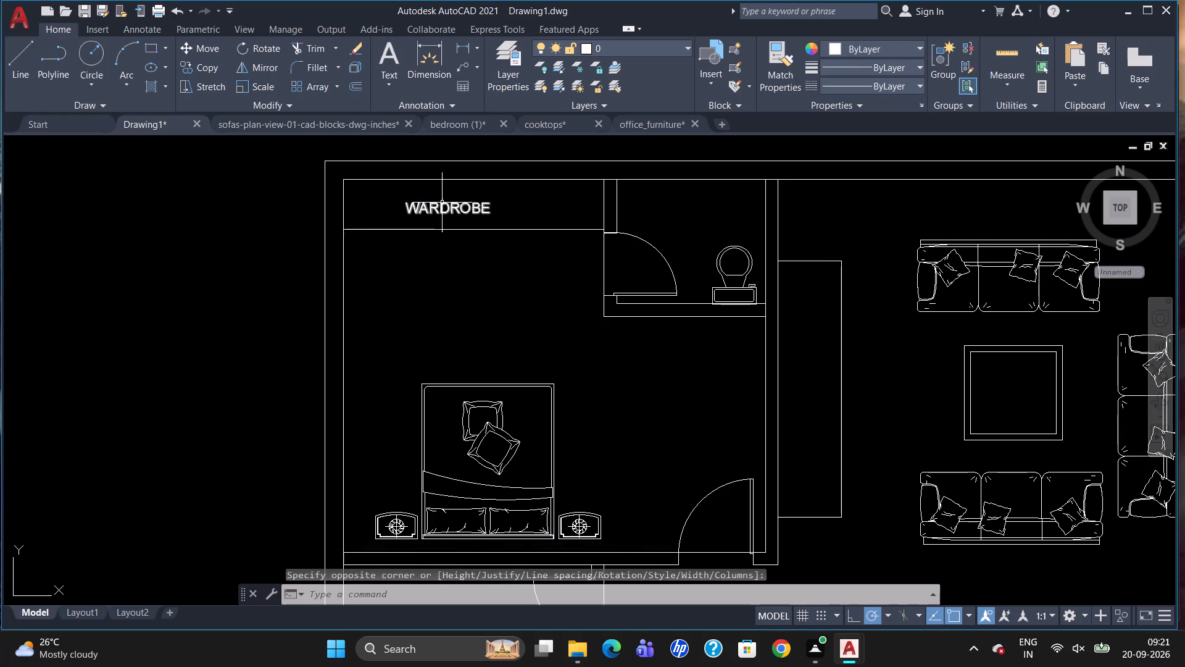
Copy the WARDROBE label into the wardrobe along the north wall of the southwest bedroom.
left_click(443, 206)
scroll(443, 206, "down", 1)
type("CO")
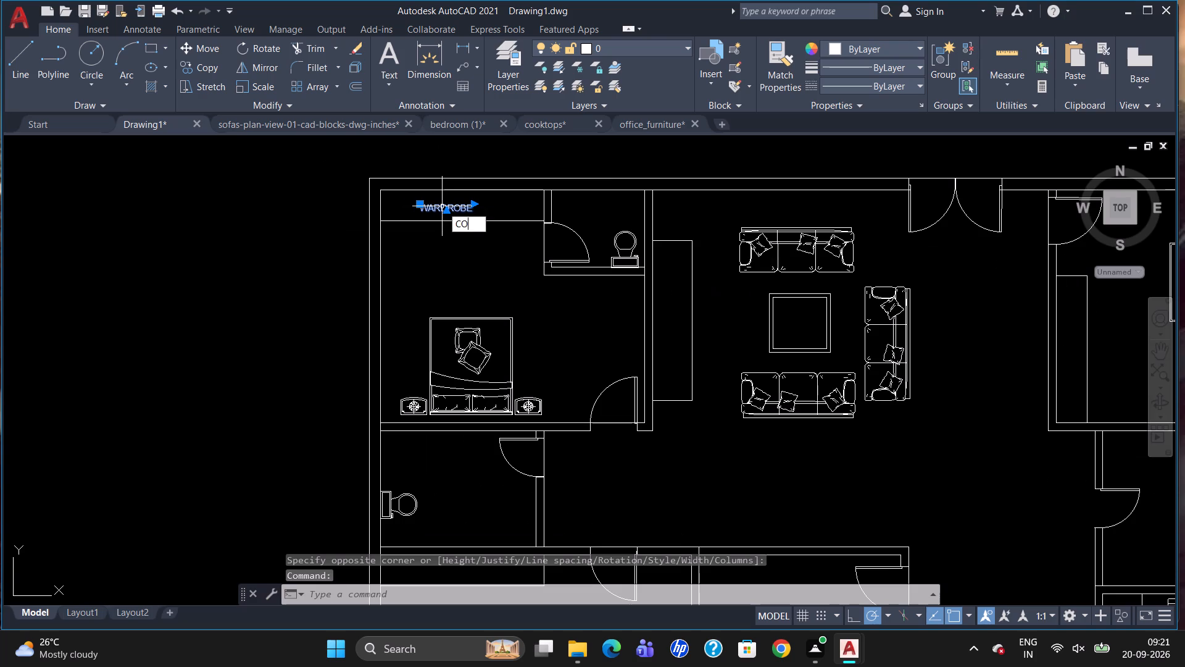
key("Return")
left_click(442, 206)
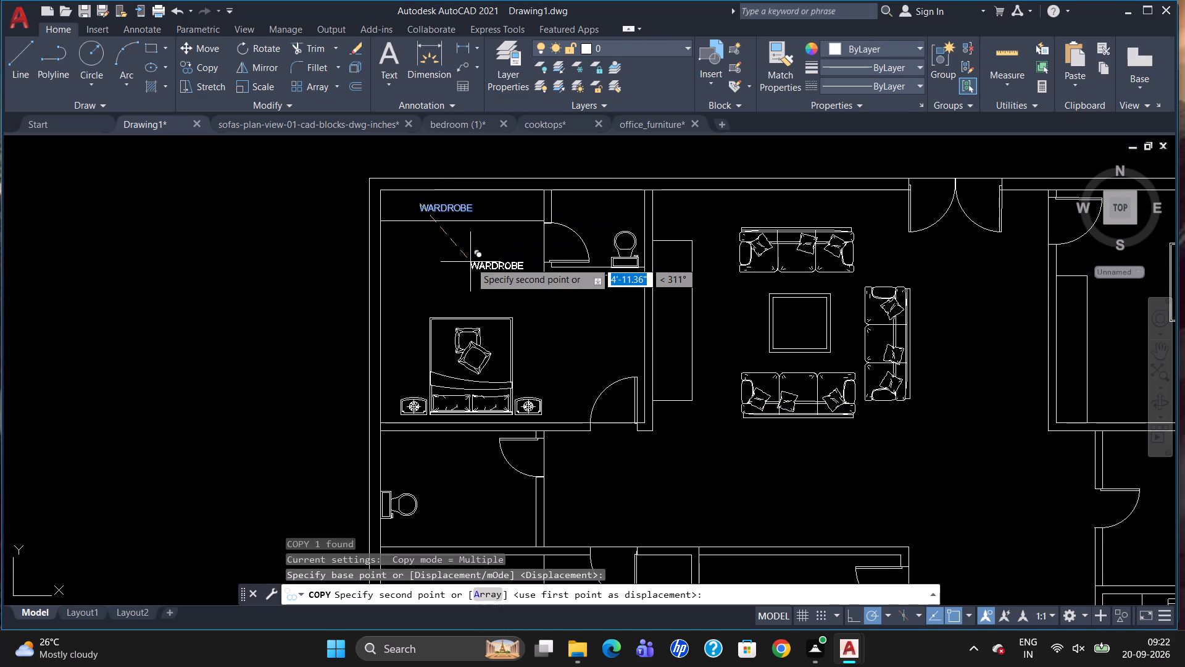
scroll(488, 235, "down", 1)
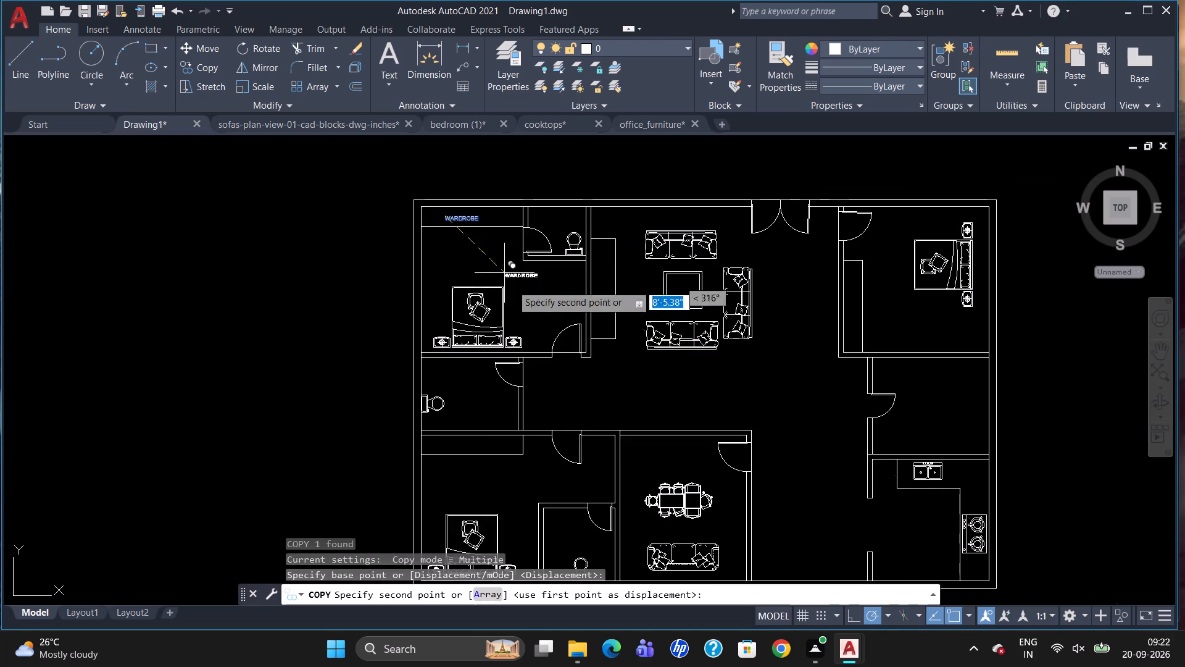
scroll(462, 450, "up", 3)
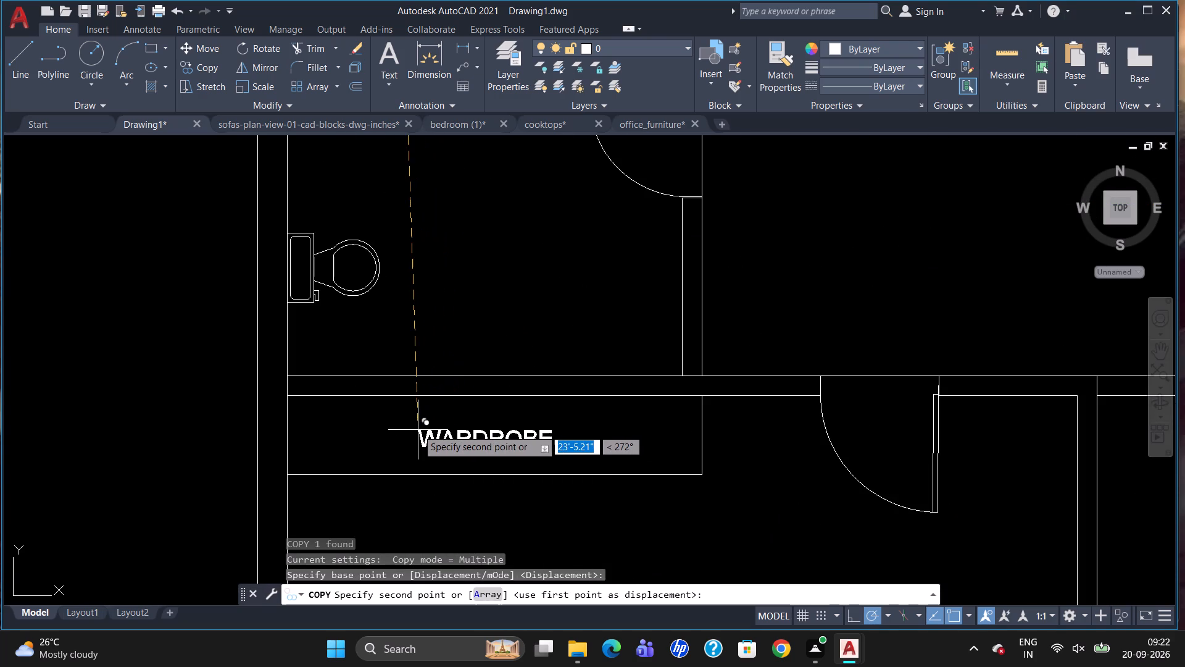
left_click(417, 429)
Place another copy of the WARDROBE label in the open floor of the northeast bedroom, below the bed.
scroll(409, 356, "down", 1)
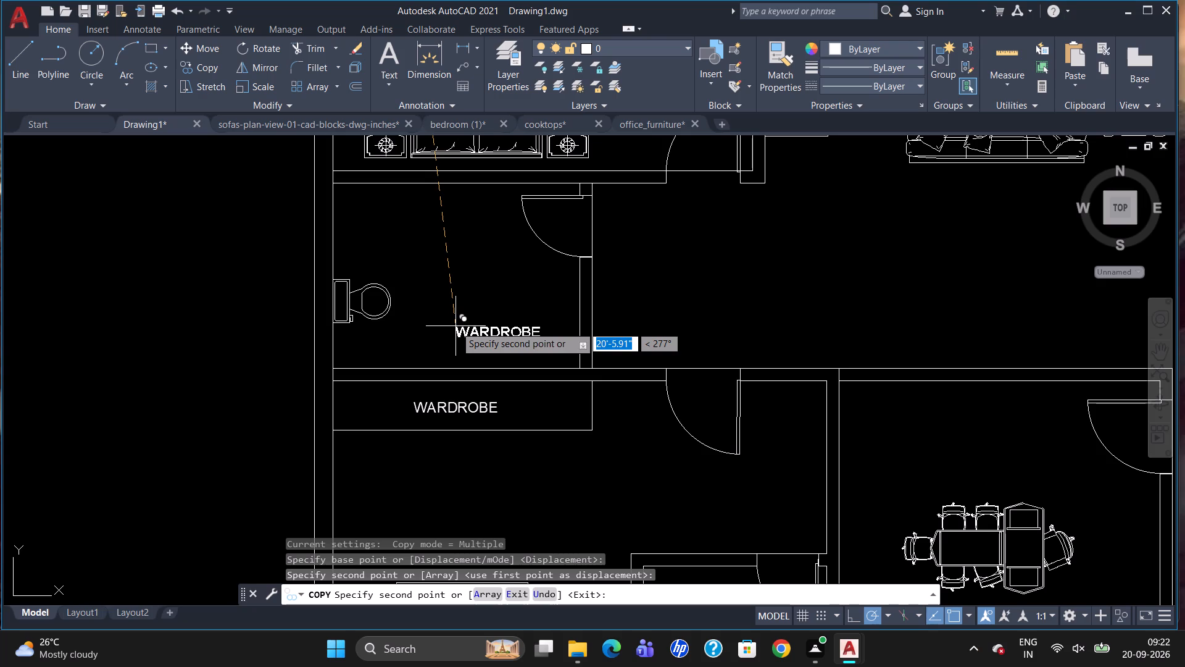
scroll(460, 326, "down", 2)
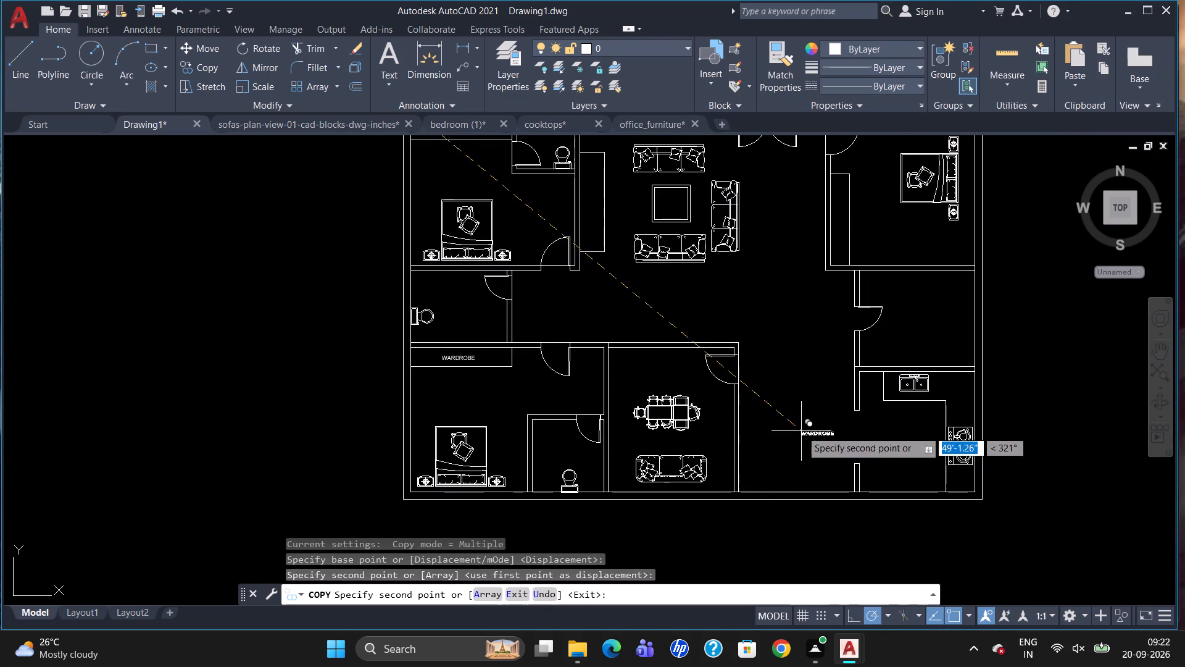
scroll(789, 423, "down", 1)
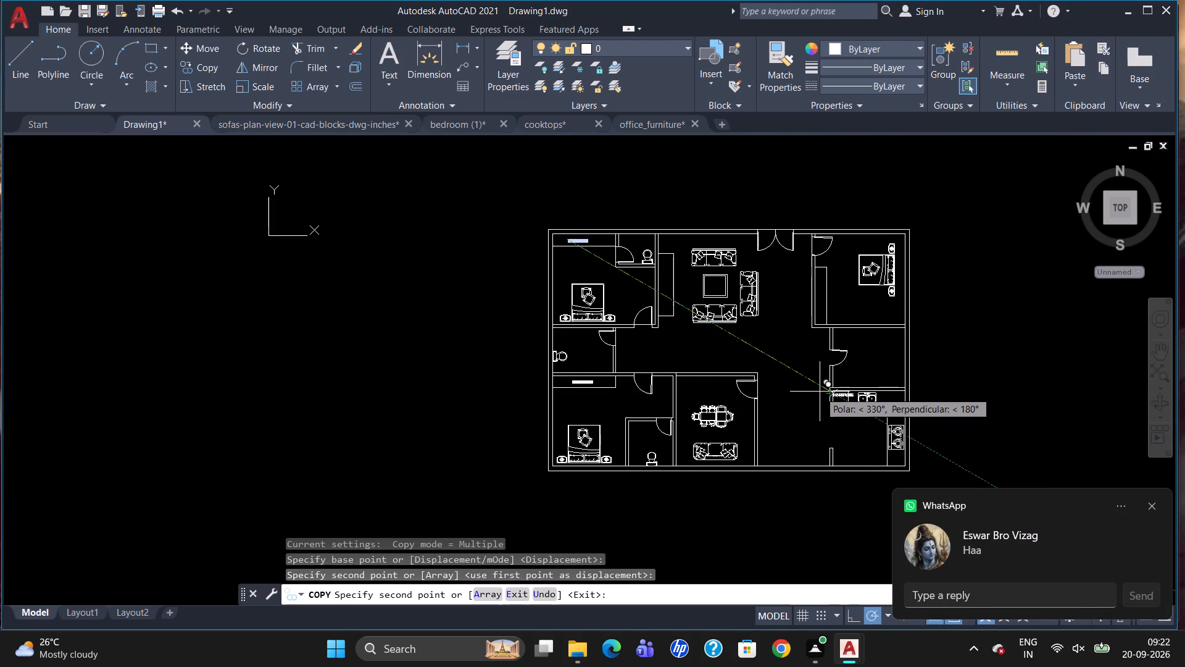
scroll(668, 256, "up", 2)
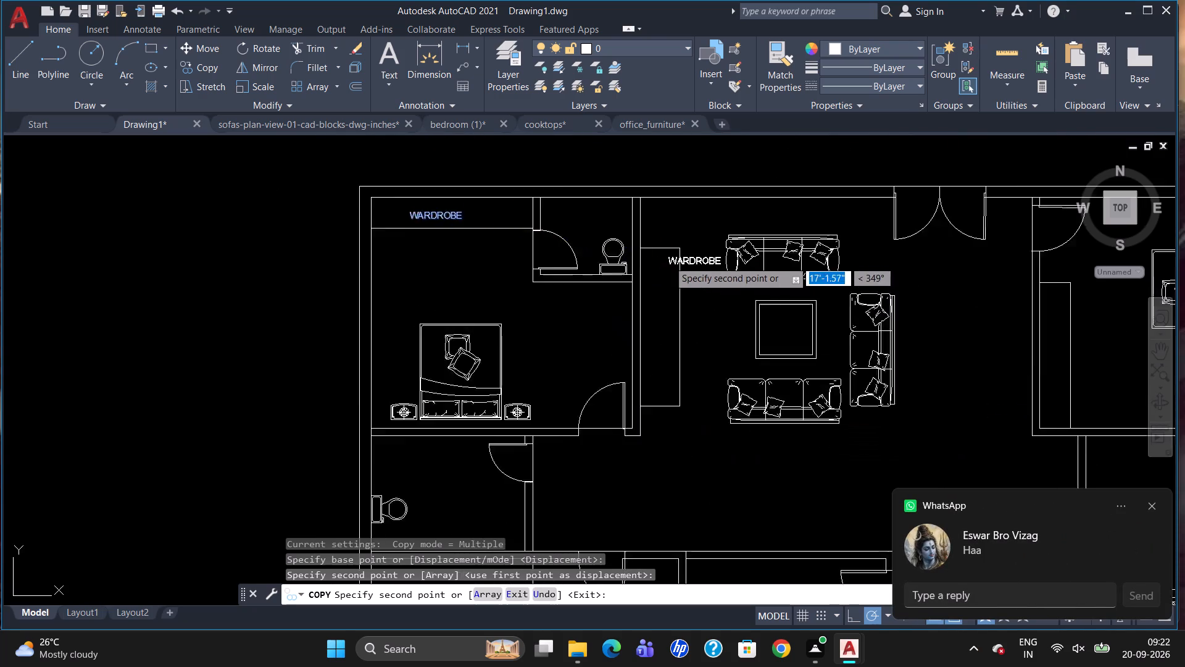
scroll(668, 261, "up", 1)
scroll(666, 268, "down", 3)
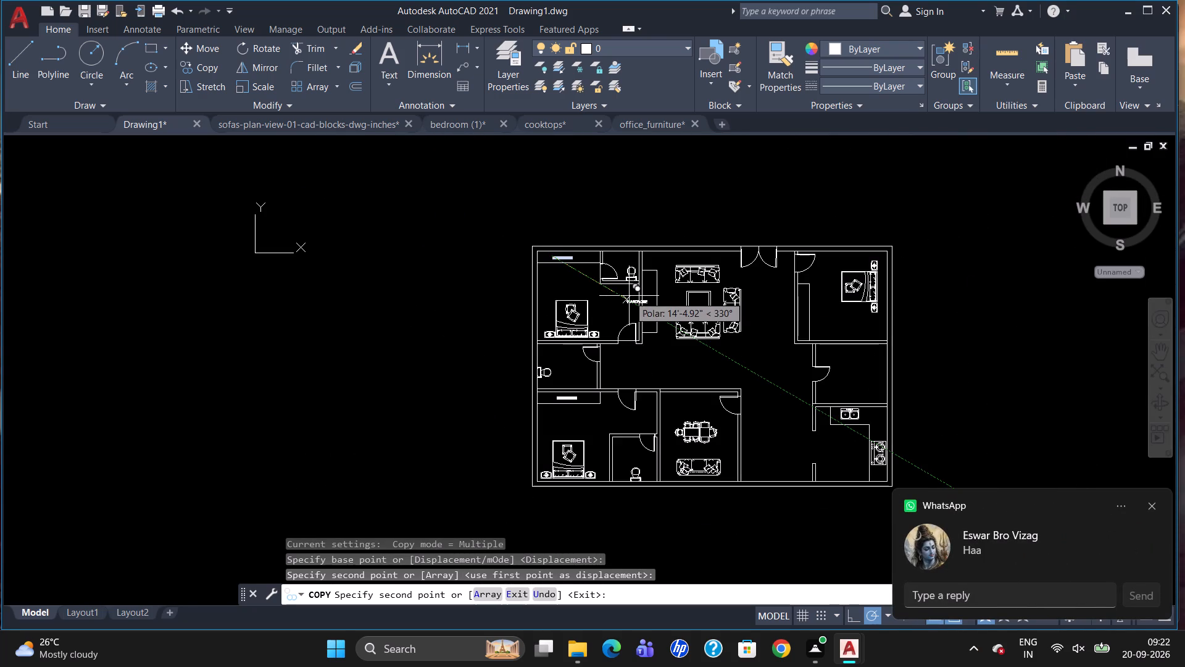
left_click(827, 311)
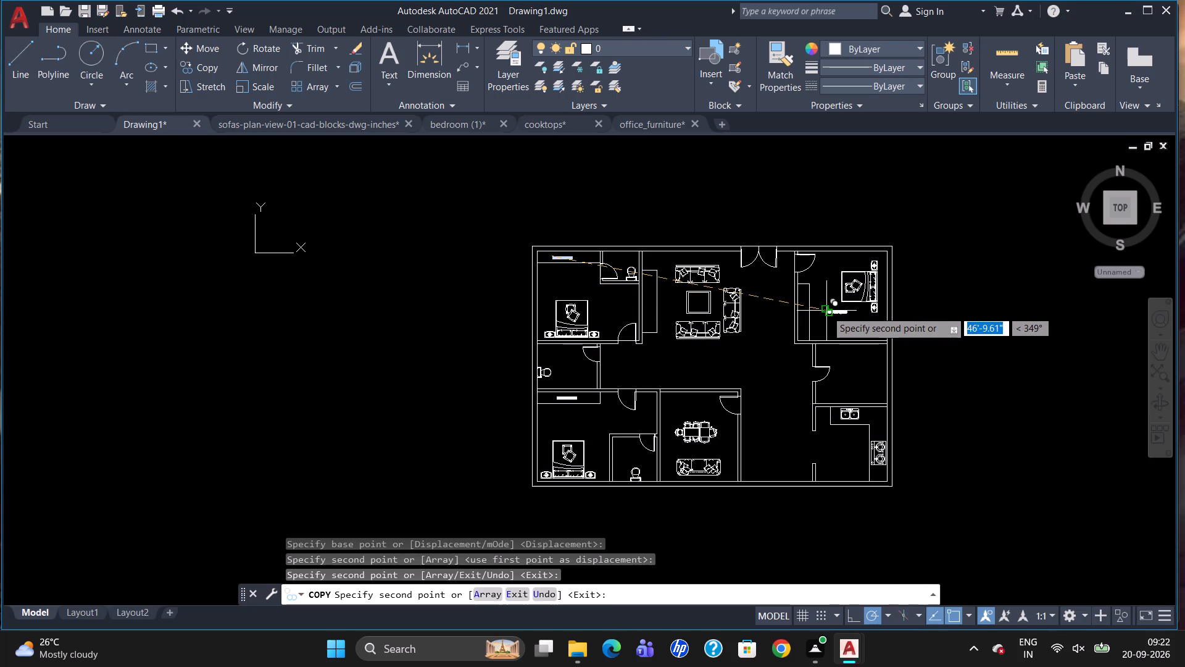
key("Escape")
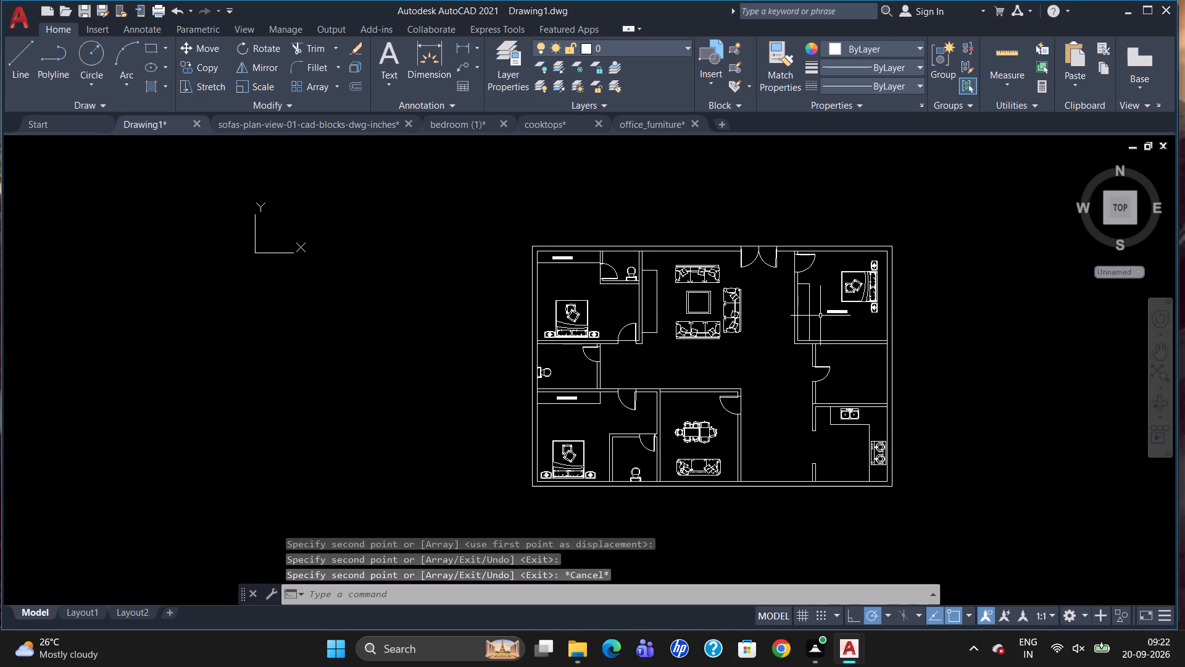
Rotate the northeast bedroom's WARDROBE label by 90° so it reads vertically.
left_click(831, 312)
scroll(834, 321, "up", 2)
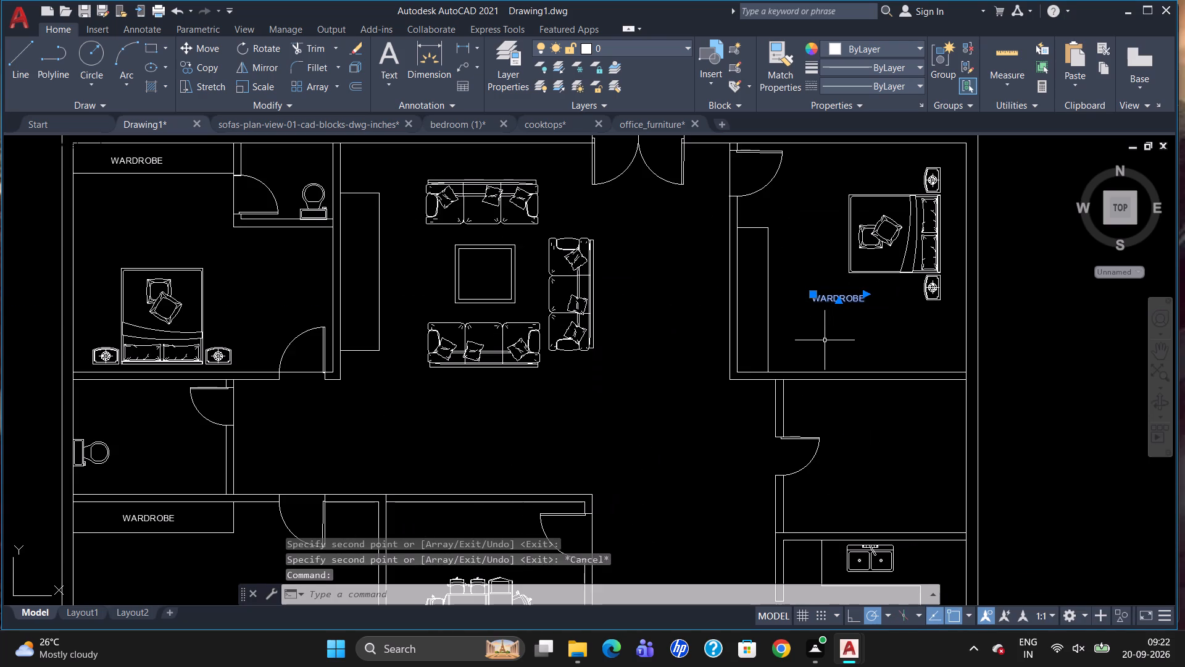
type("RO")
key("Return")
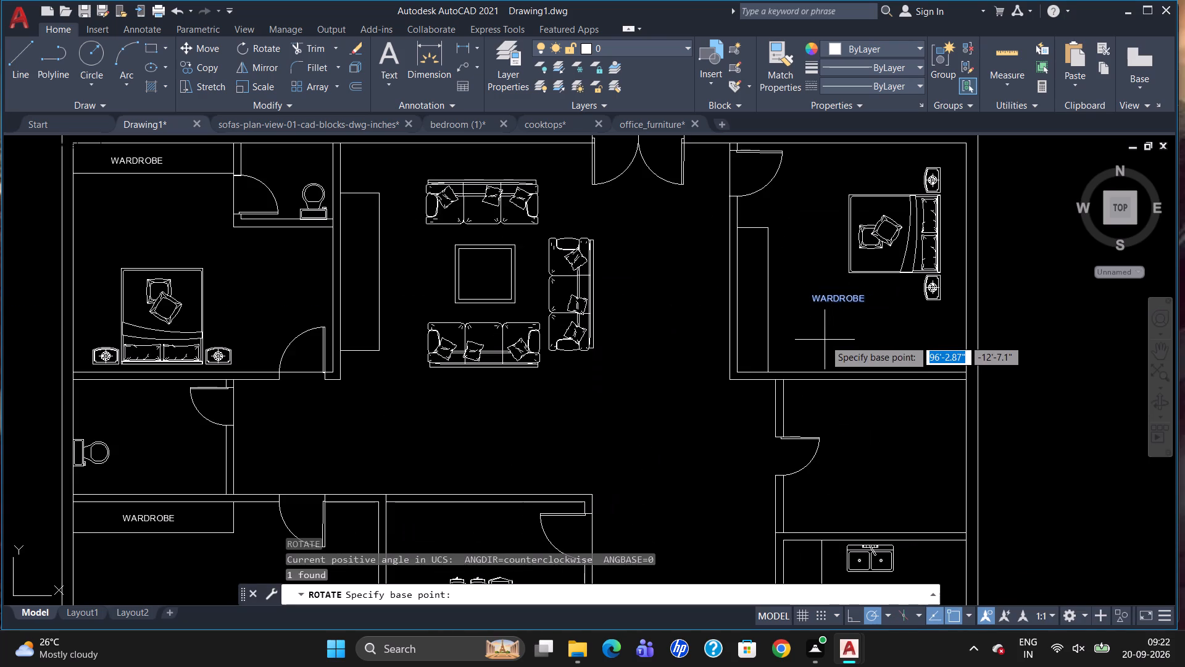
left_click(829, 295)
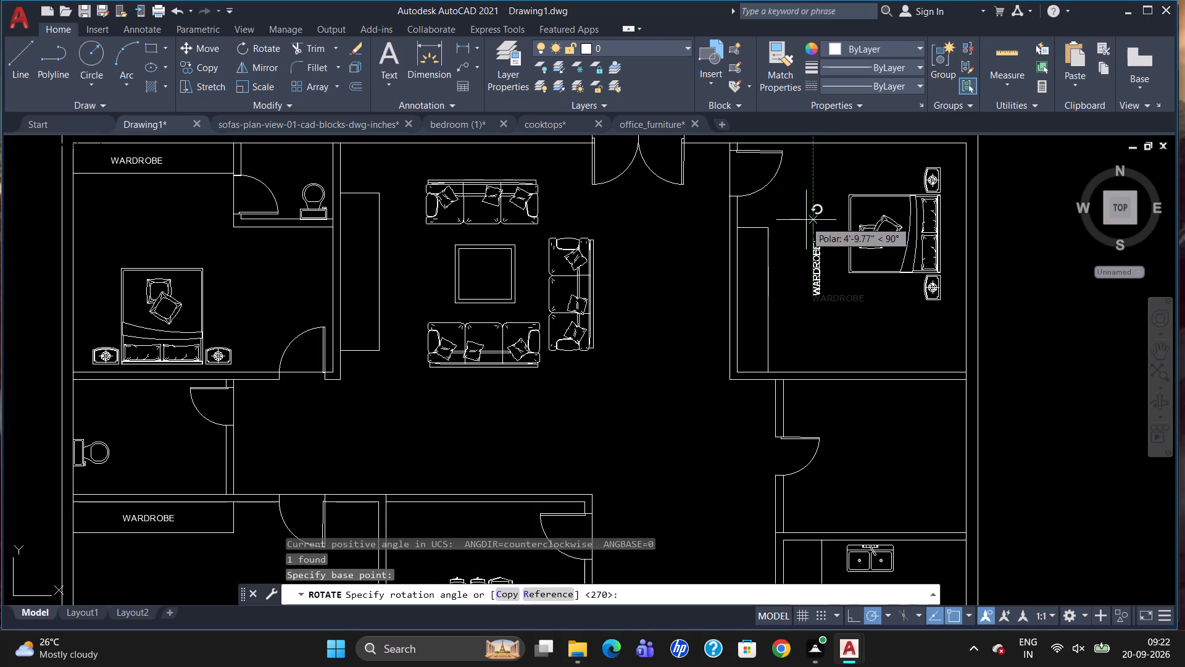
left_click(809, 214)
Move the vertical WARDROBE label into the northeast bedroom's wardrobe along the west wall.
left_click(819, 267)
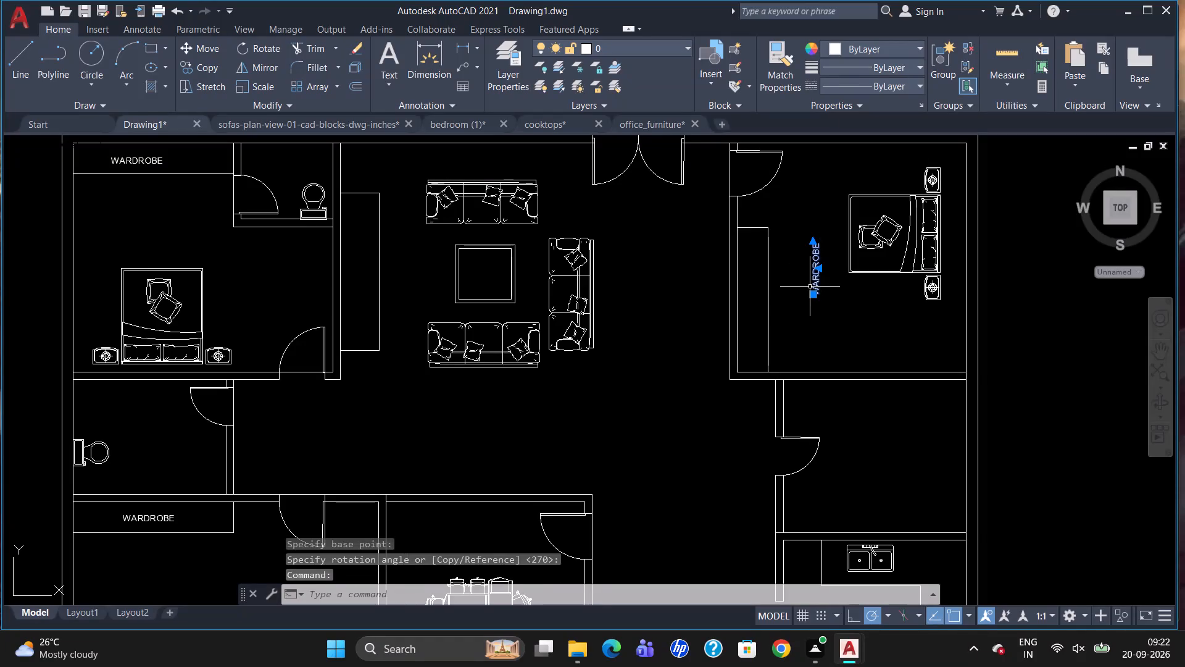
left_click(812, 293)
left_click(748, 322)
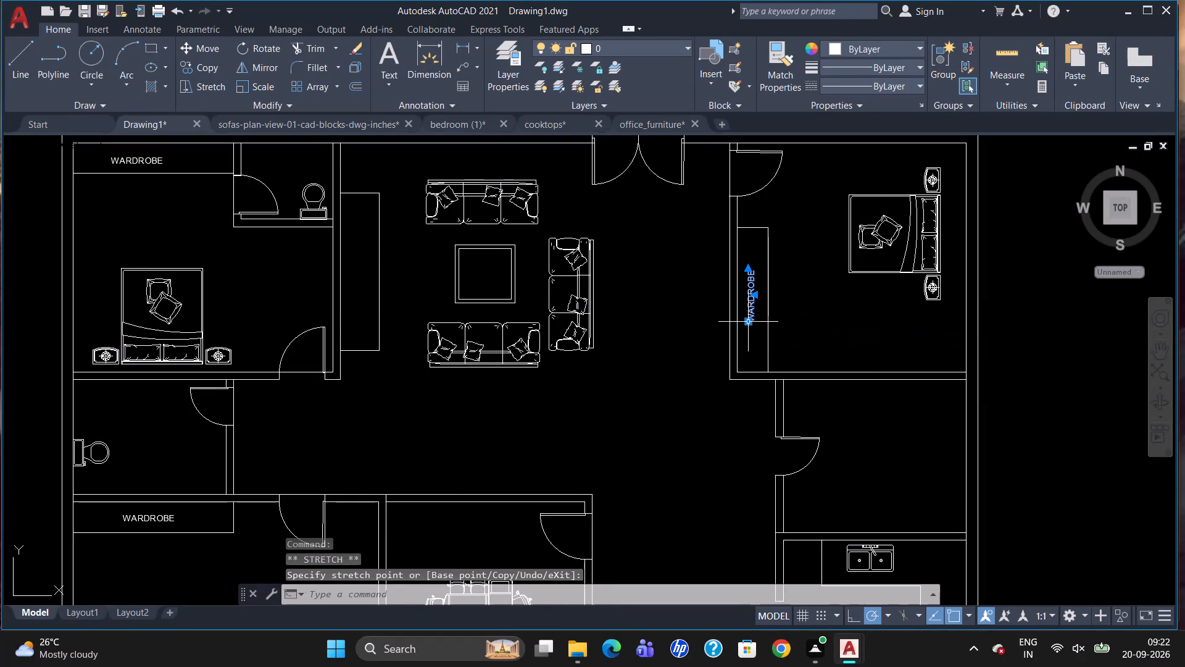
Add multiline text MASTER BEDROOM at 5" height in the southwest bedroom, between the wardrobe and the bed.
key("Escape")
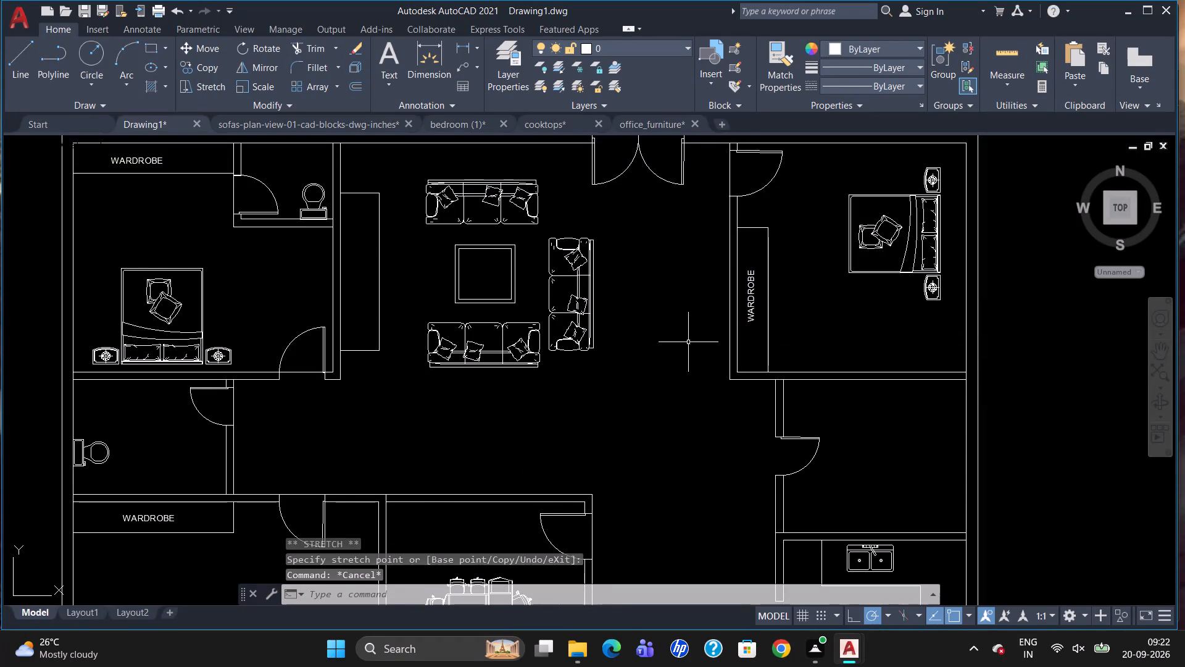
scroll(692, 342, "down", 2)
scroll(507, 328, "up", 1)
scroll(780, 261, "down", 1)
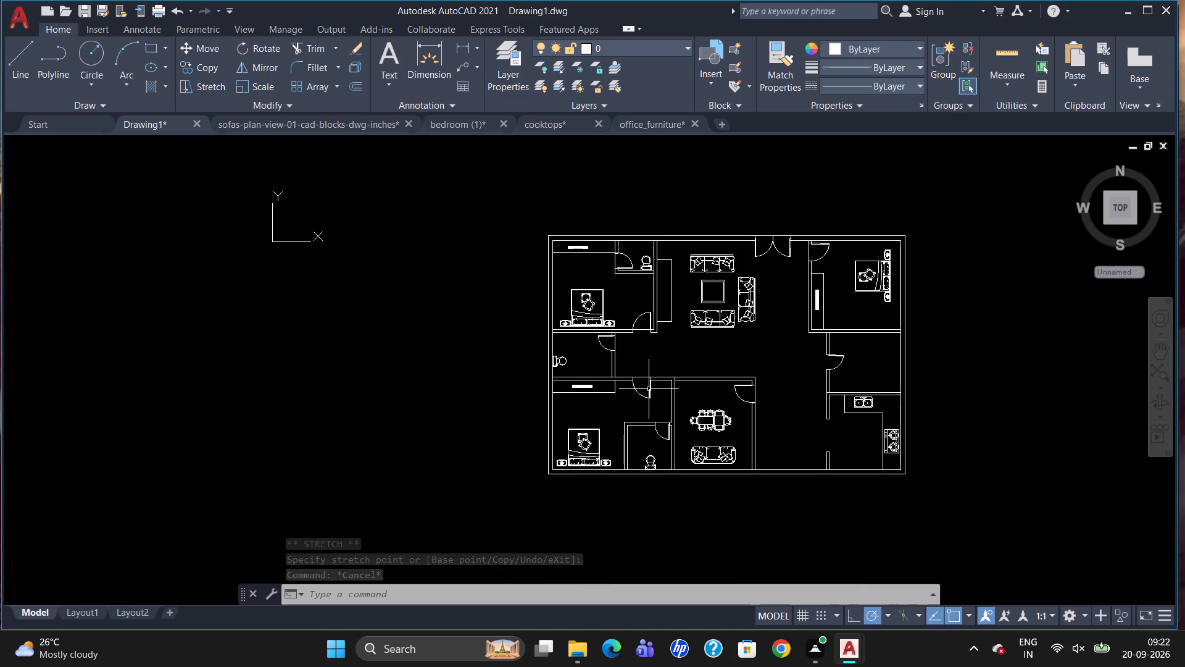
scroll(627, 482, "up", 1)
scroll(570, 359, "up", 1)
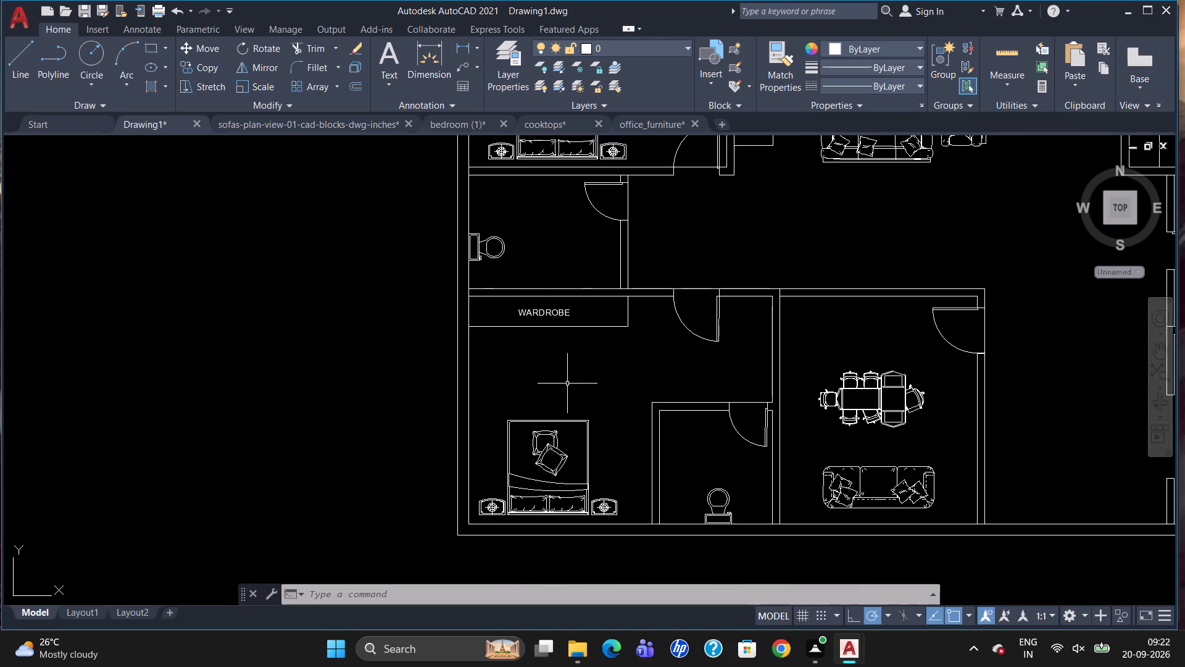
key("t")
key("Return")
left_click_drag(541, 362, 547, 375)
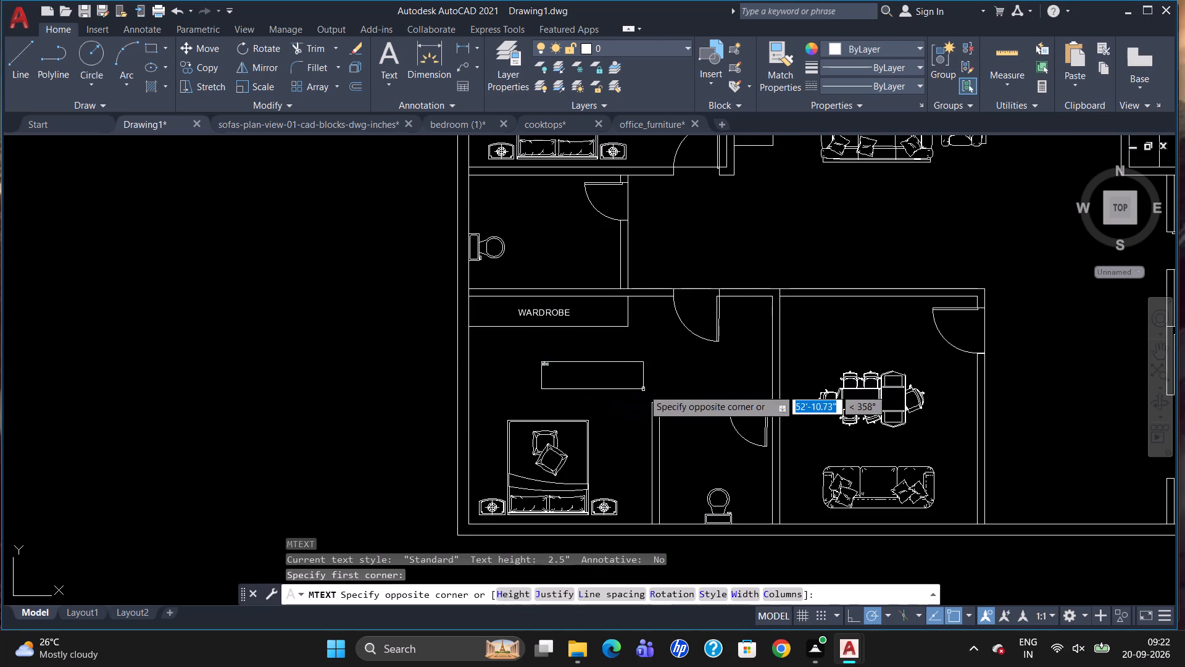
left_click(644, 387)
left_click(185, 65)
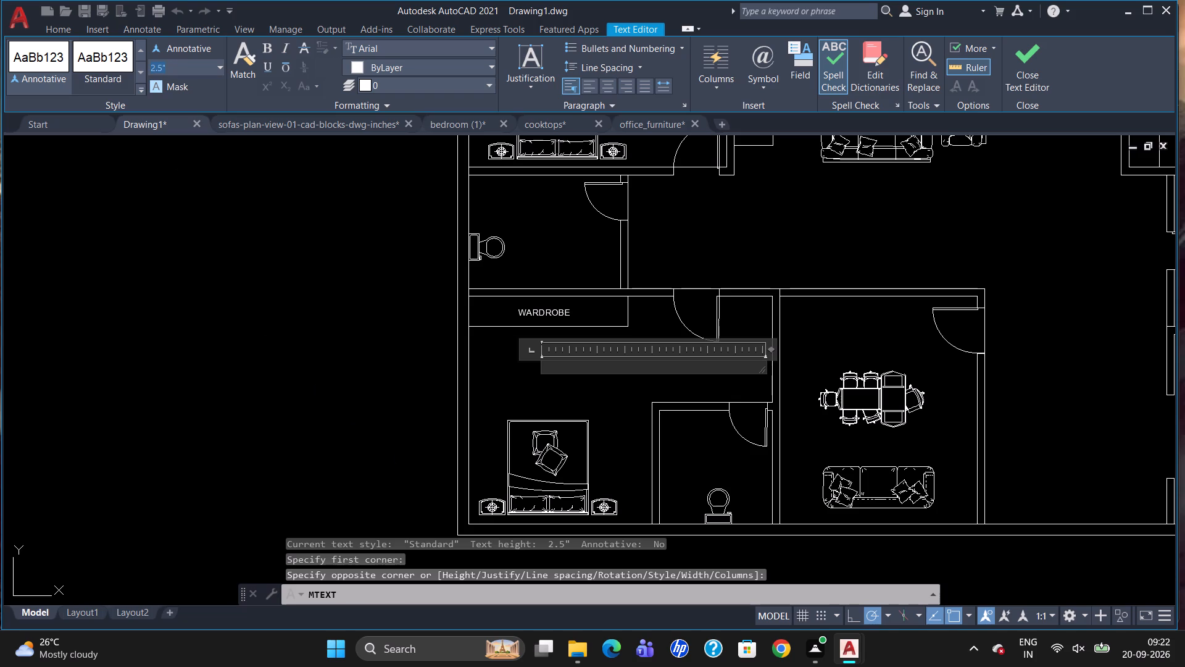
key("BackSpace")
key("5")
key("Return")
type("MASTER BEDROOM")
key("Return")
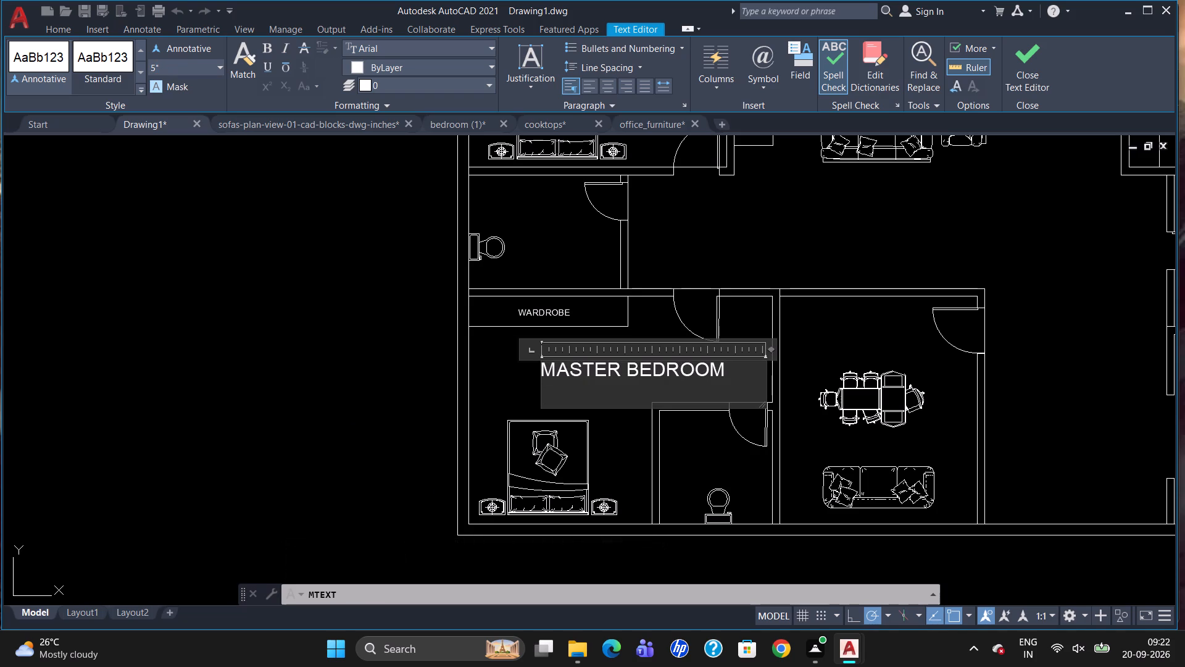
Add the size line 20'-0' X 15'-0" below MASTER BEDROOM and finish the label.
type("20'-0")
key("Right")
type("' X")
key("space")
key("1")
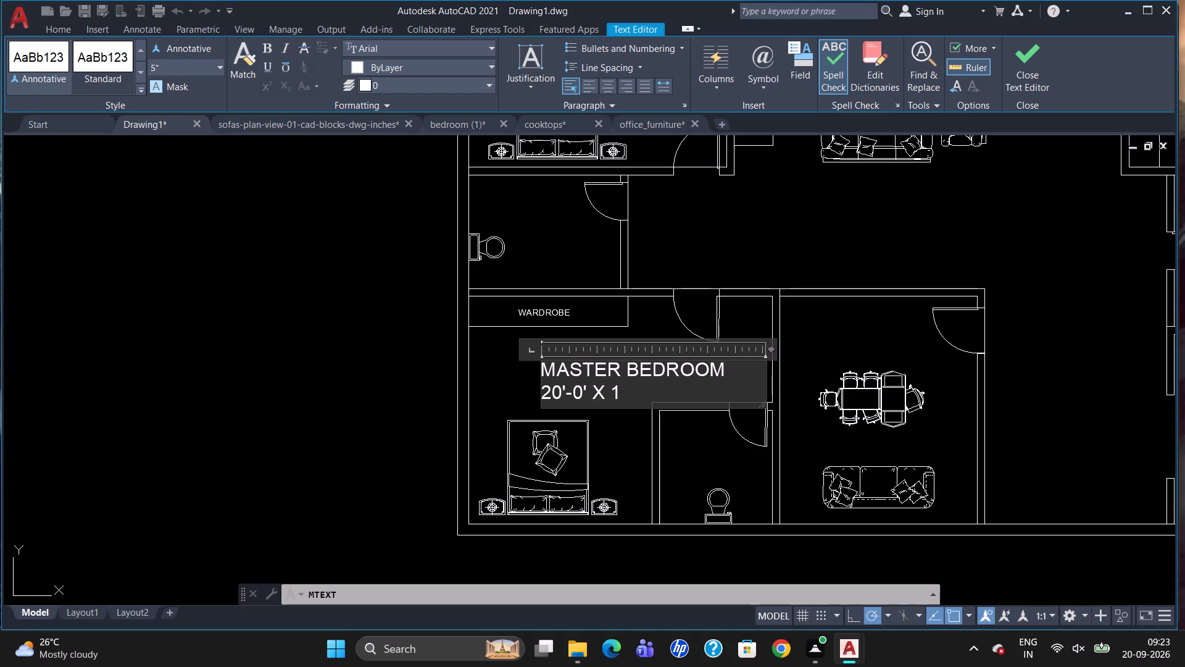
type("5'-0\"")
left_click(349, 305)
Place a multiline text box in the master bedroom's attached toilet, just above the WC.
scroll(436, 282, "down", 1)
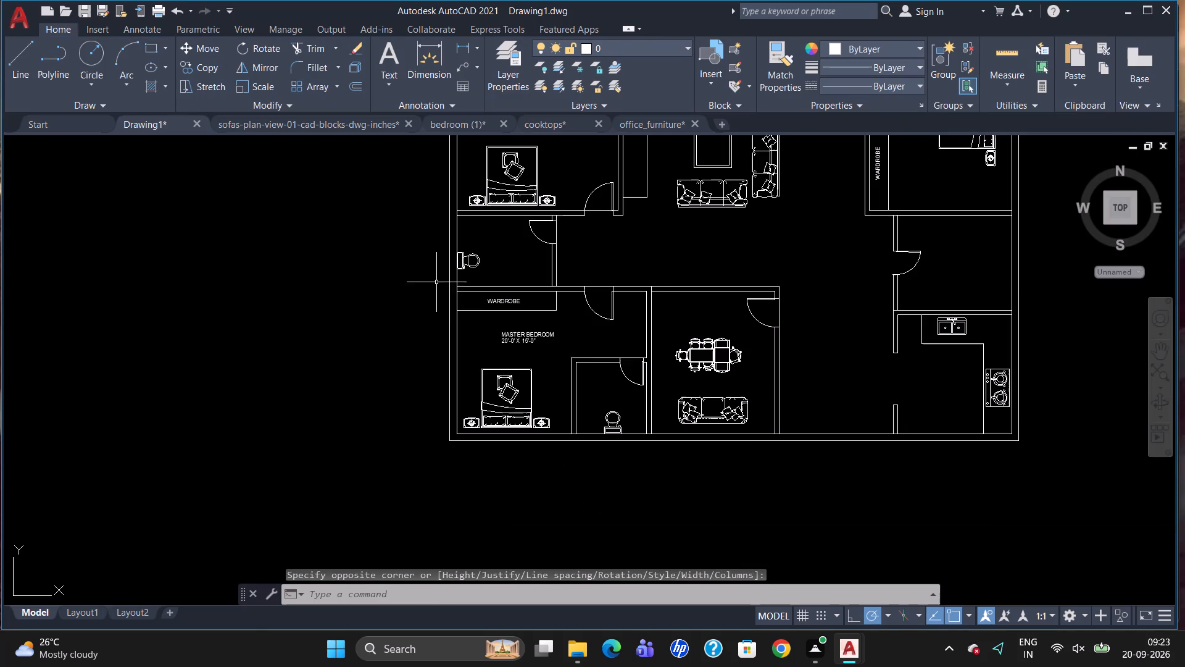
scroll(774, 414, "up", 1)
scroll(527, 346, "down", 1)
scroll(517, 421, "up", 1)
key("t")
key("Return")
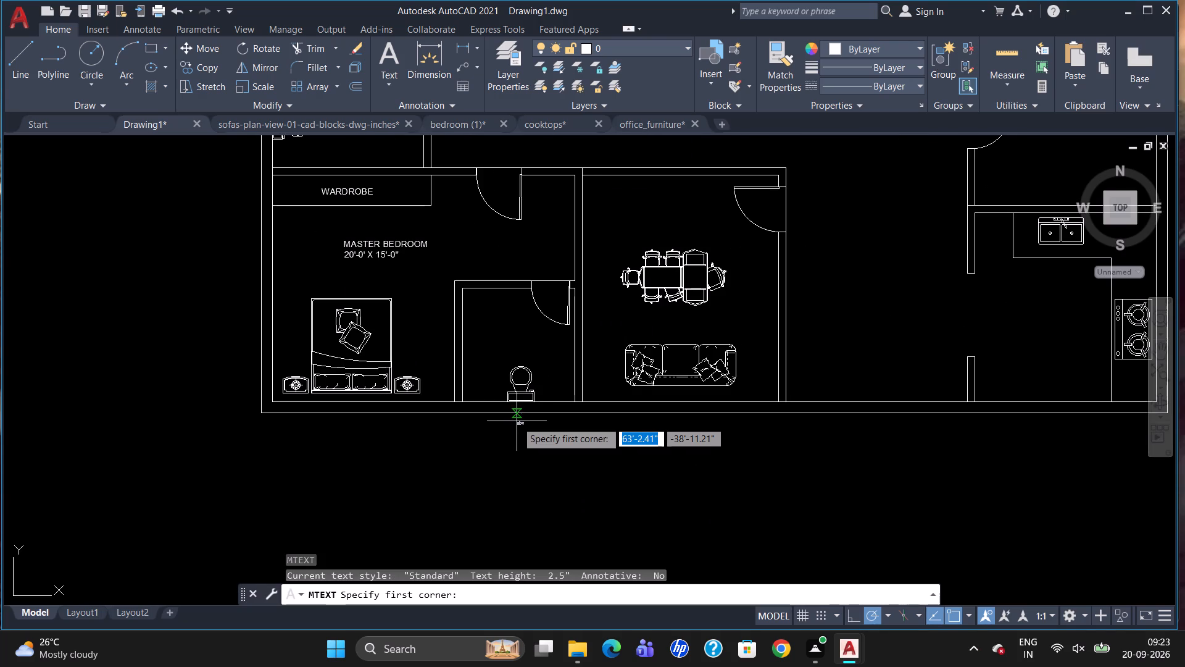
scroll(513, 340, "up", 1)
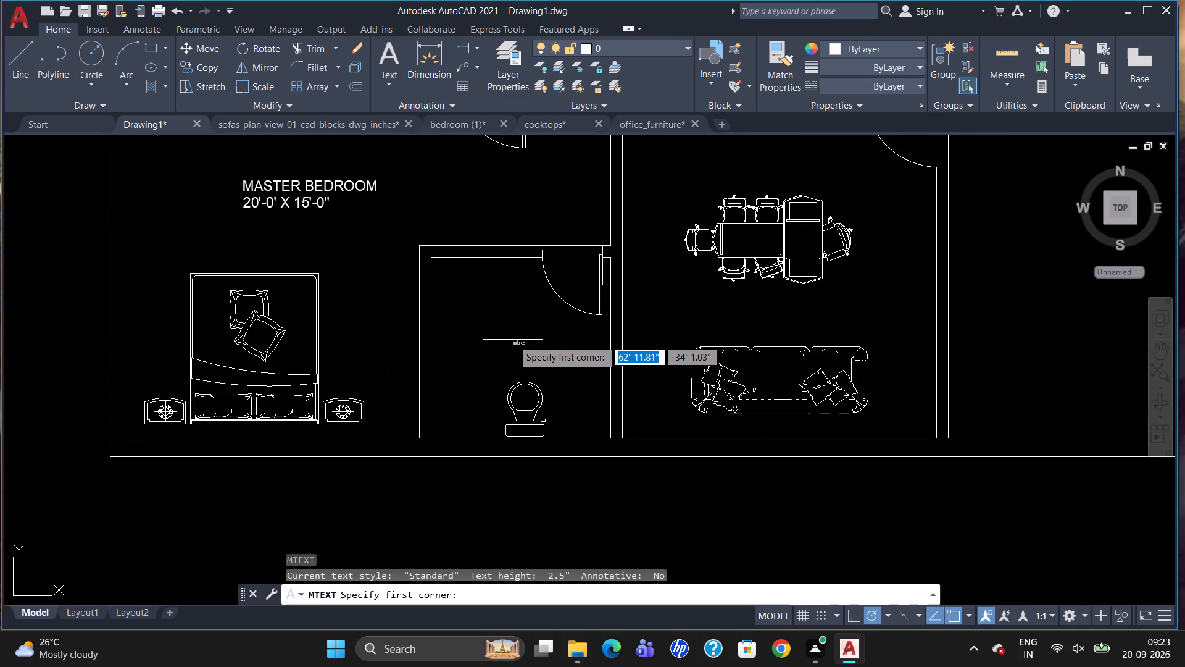
left_click_drag(487, 332, 491, 340)
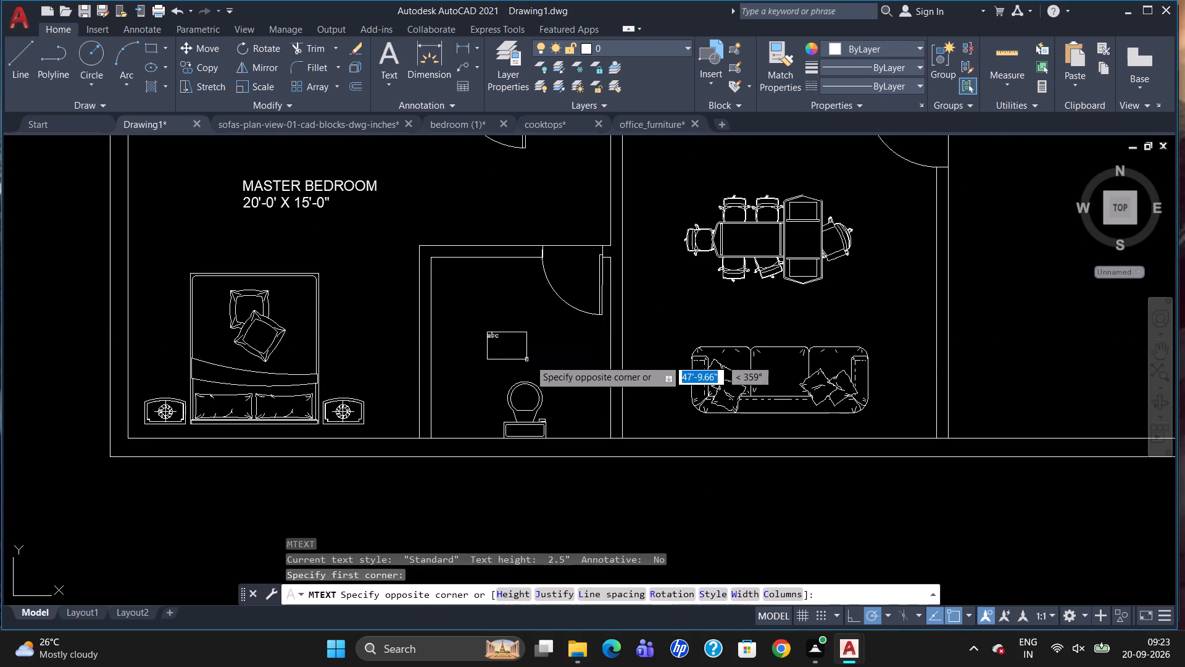
left_click(550, 361)
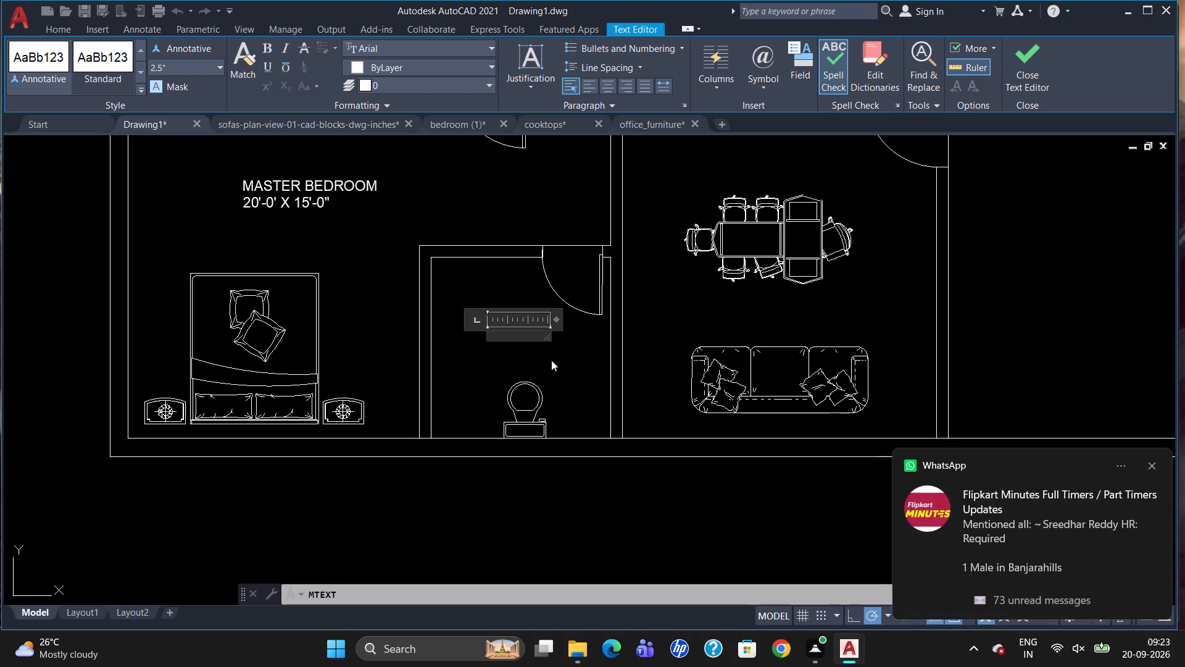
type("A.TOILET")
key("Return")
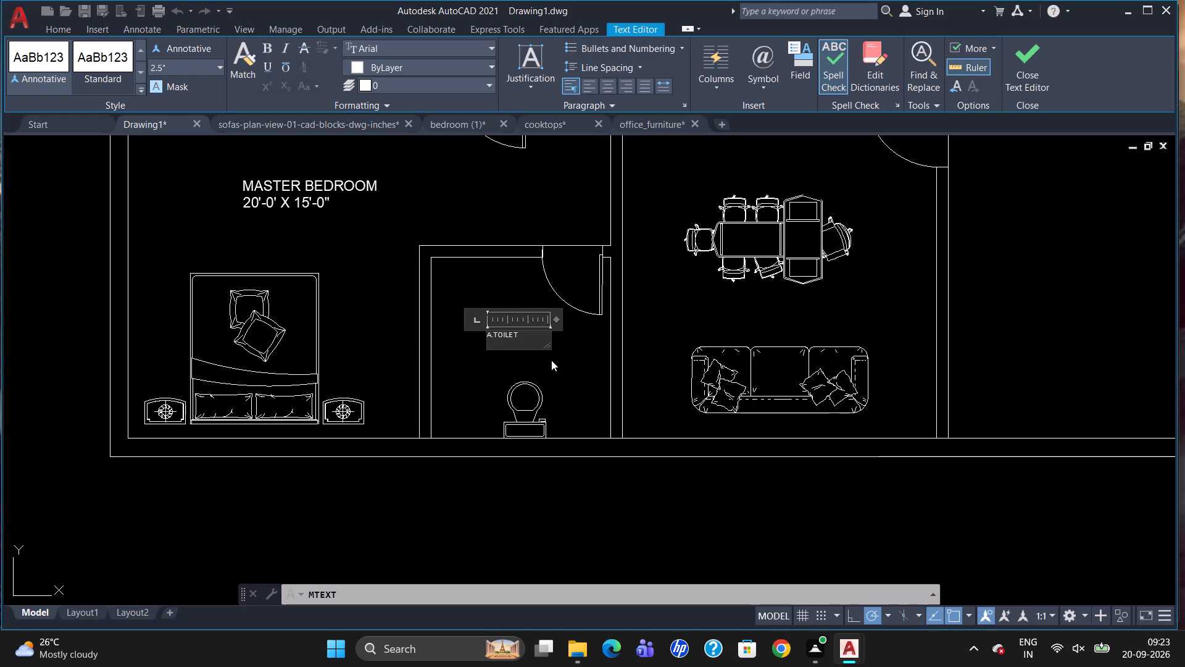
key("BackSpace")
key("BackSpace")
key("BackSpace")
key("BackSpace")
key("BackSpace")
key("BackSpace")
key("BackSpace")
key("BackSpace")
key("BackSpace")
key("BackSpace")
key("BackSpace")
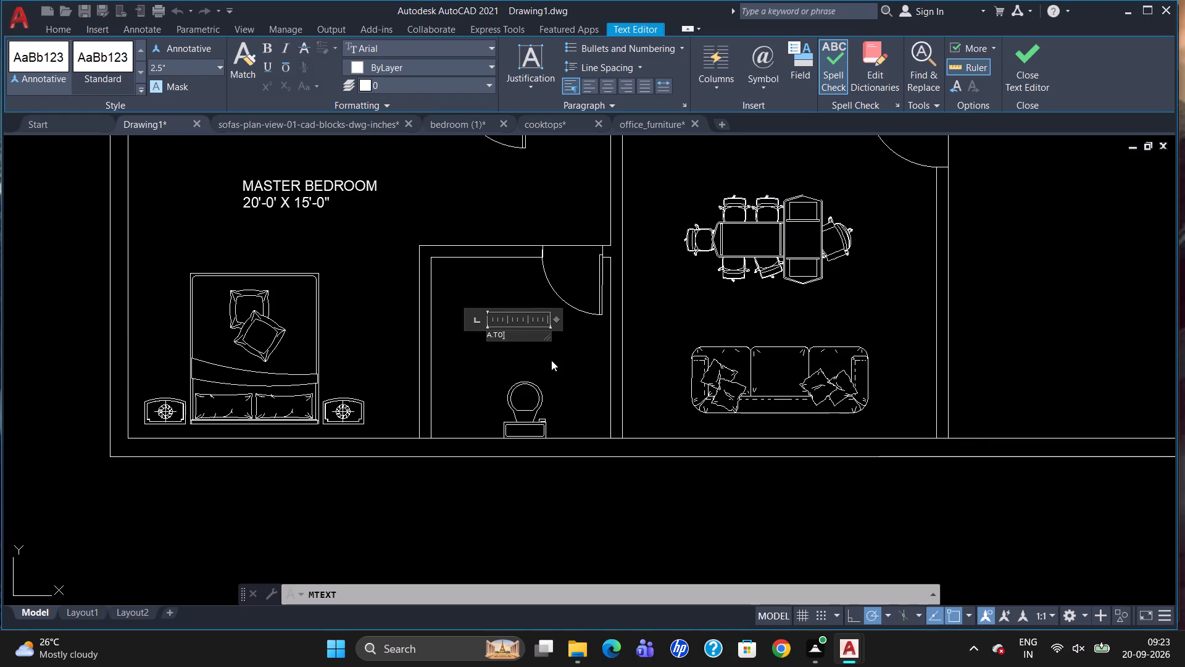
Set the text height to 5" and enter A.TOILET as the attached toilet's label.
left_click(172, 62)
key("BackSpace")
key("5")
key("Return")
type("A.Y")
key("BackSpace")
type("TOILET")
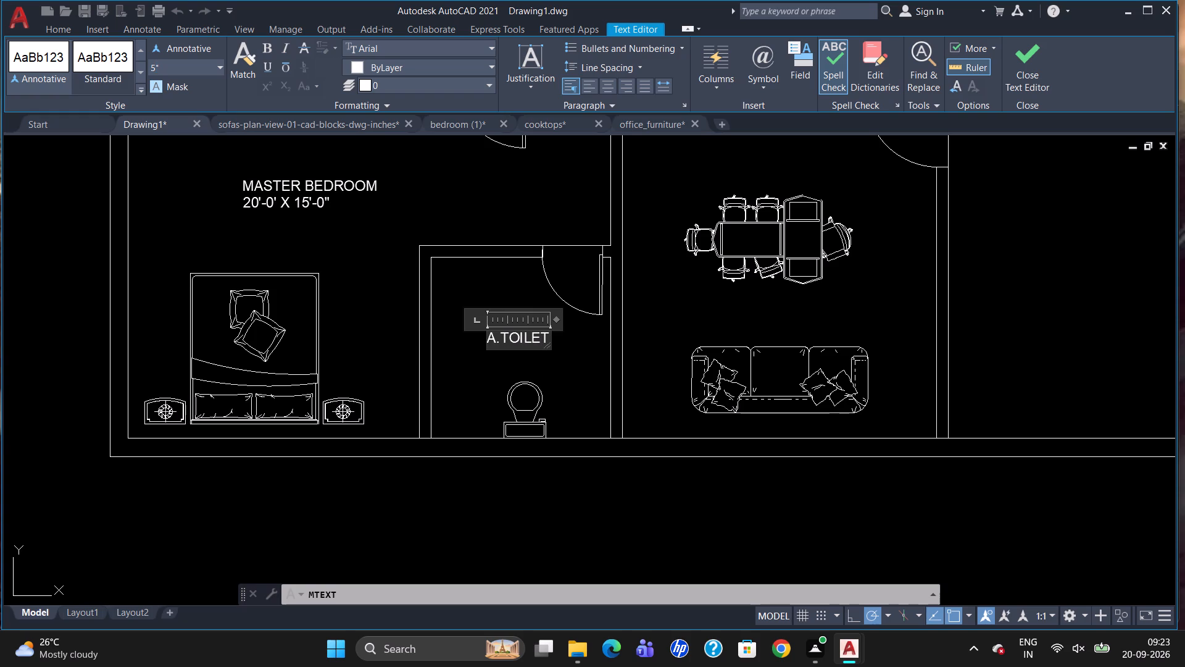
Add the size line 7'-6" X 7'-6" under A.TOILET, widening the text box so it fits on one line.
key("Return")
type("7'-6\" X")
key("space")
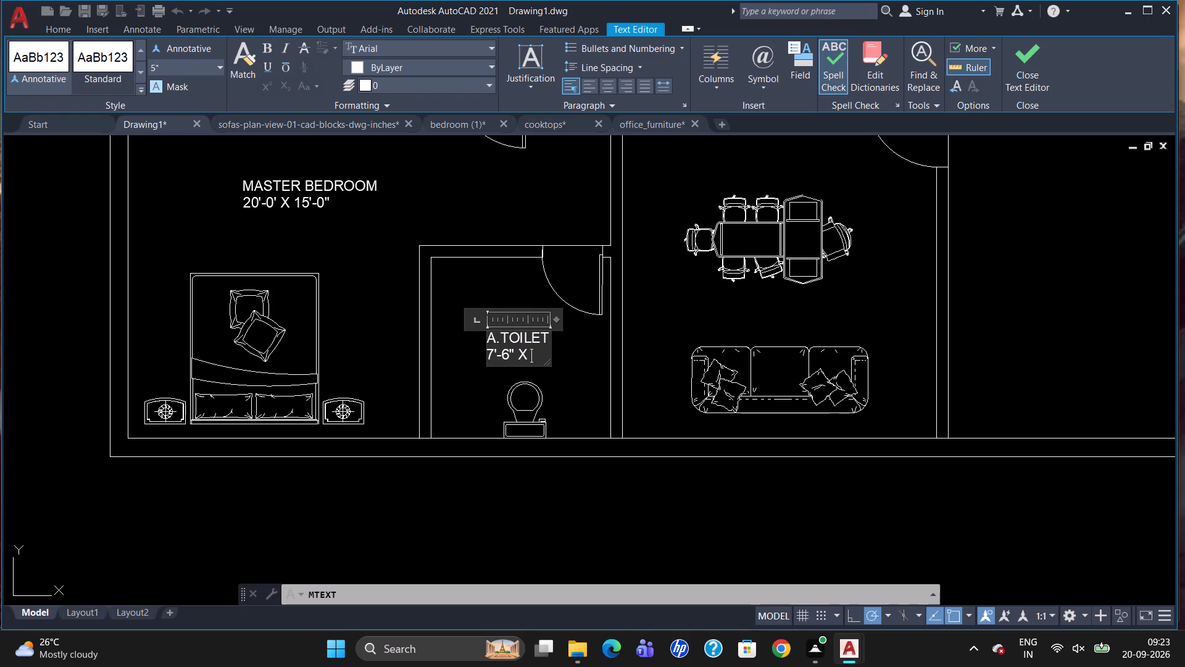
type("7'-6\"")
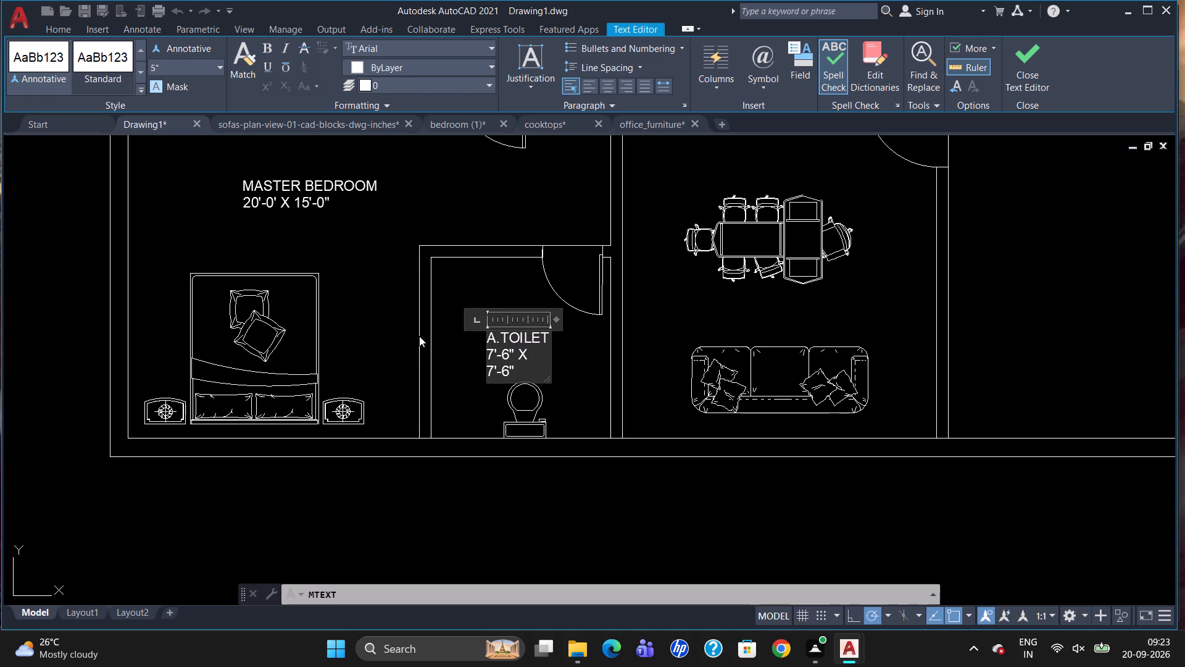
left_click_drag(556, 321, 578, 325)
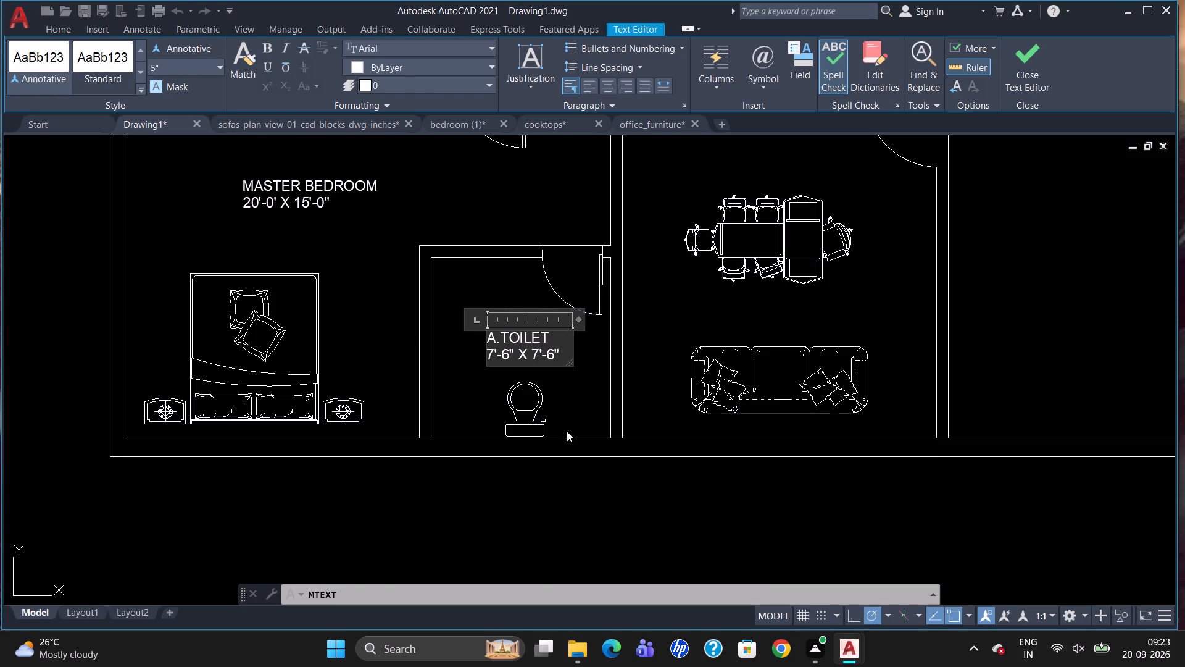
left_click(568, 429)
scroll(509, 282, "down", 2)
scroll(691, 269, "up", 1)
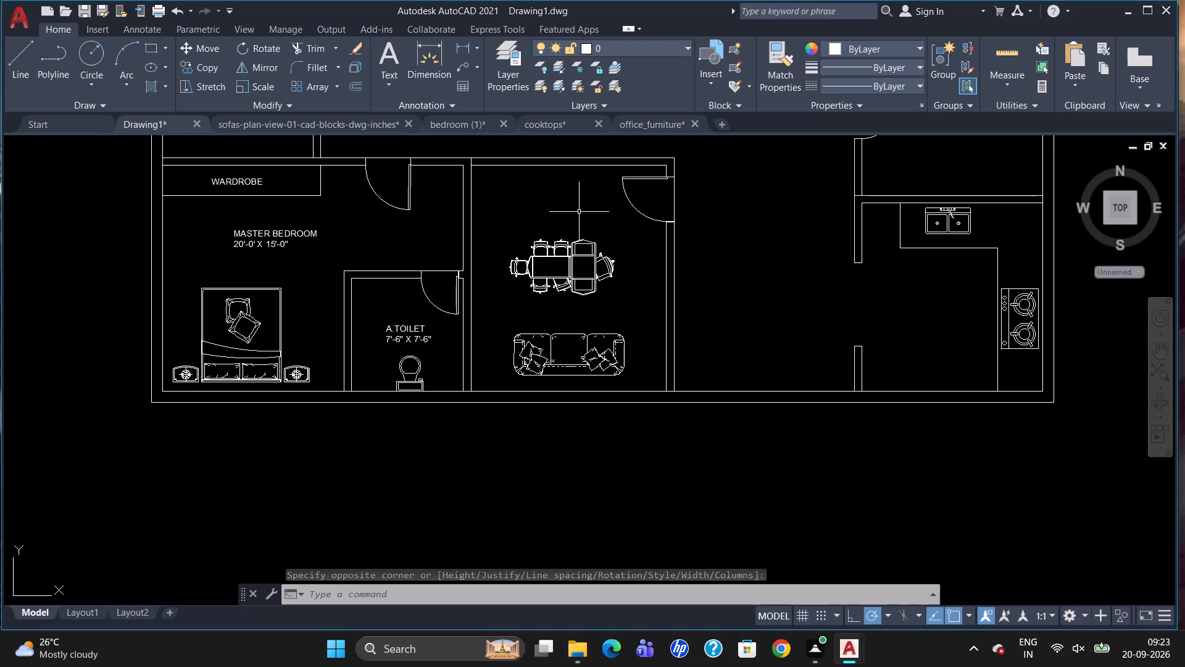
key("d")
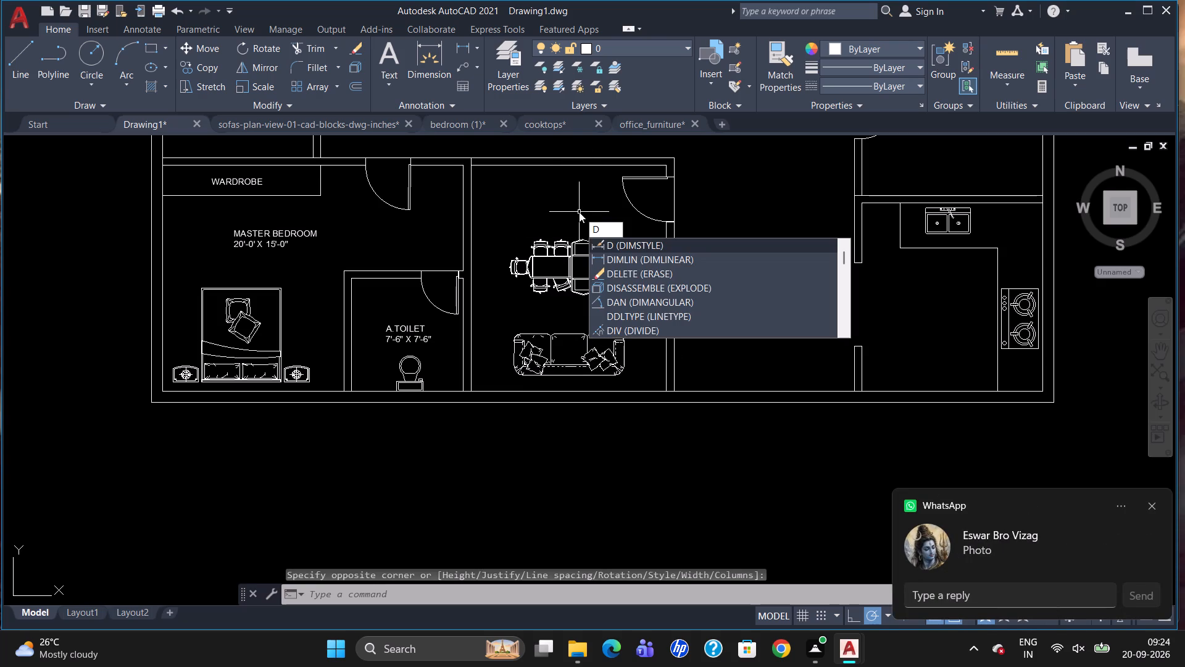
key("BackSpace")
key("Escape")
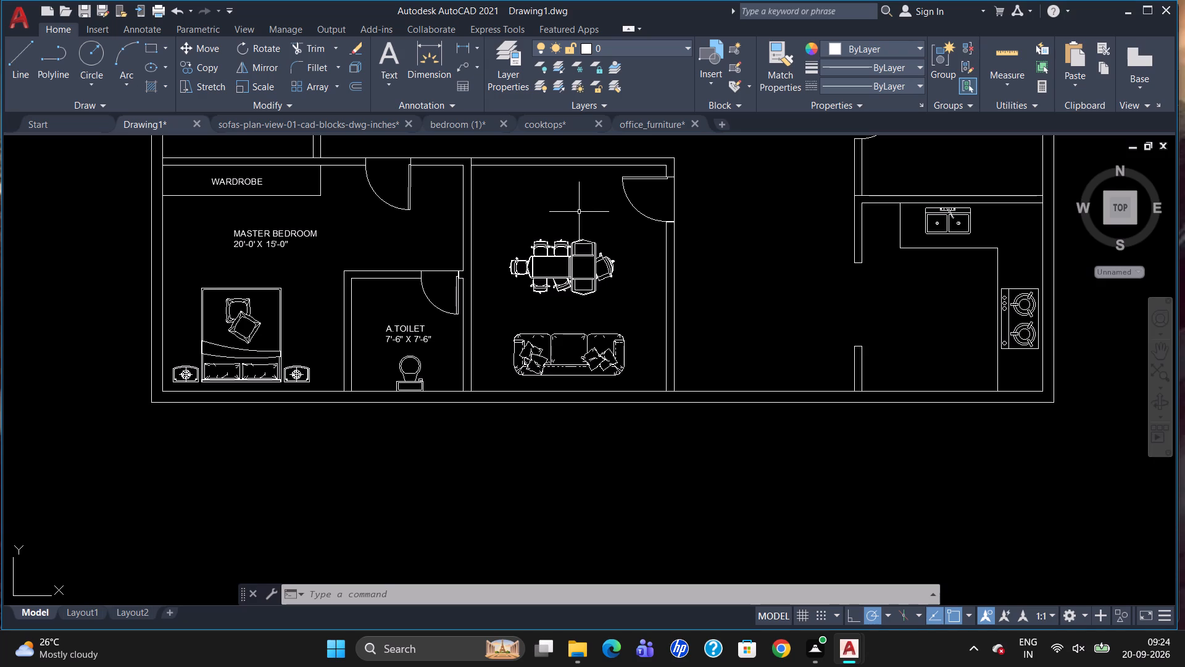
Add multiline text OFFICE ROOM at 5" height above the table and chairs in the room east of the master bedroom.
key("t")
key("Return")
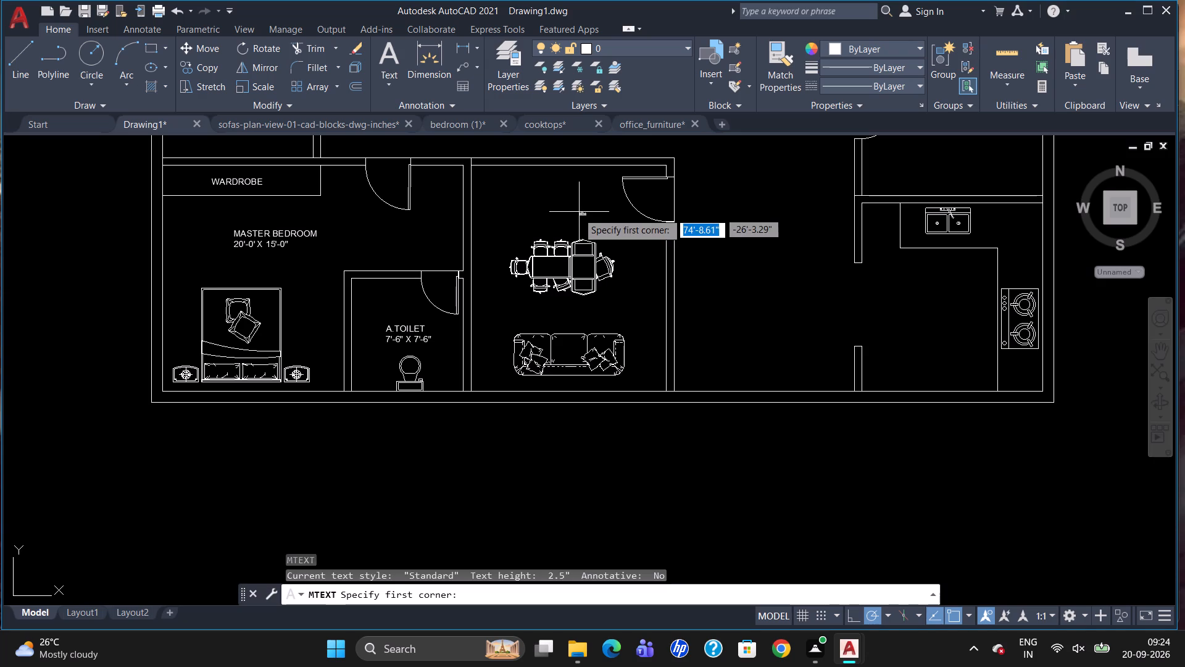
left_click_drag(507, 193, 518, 209)
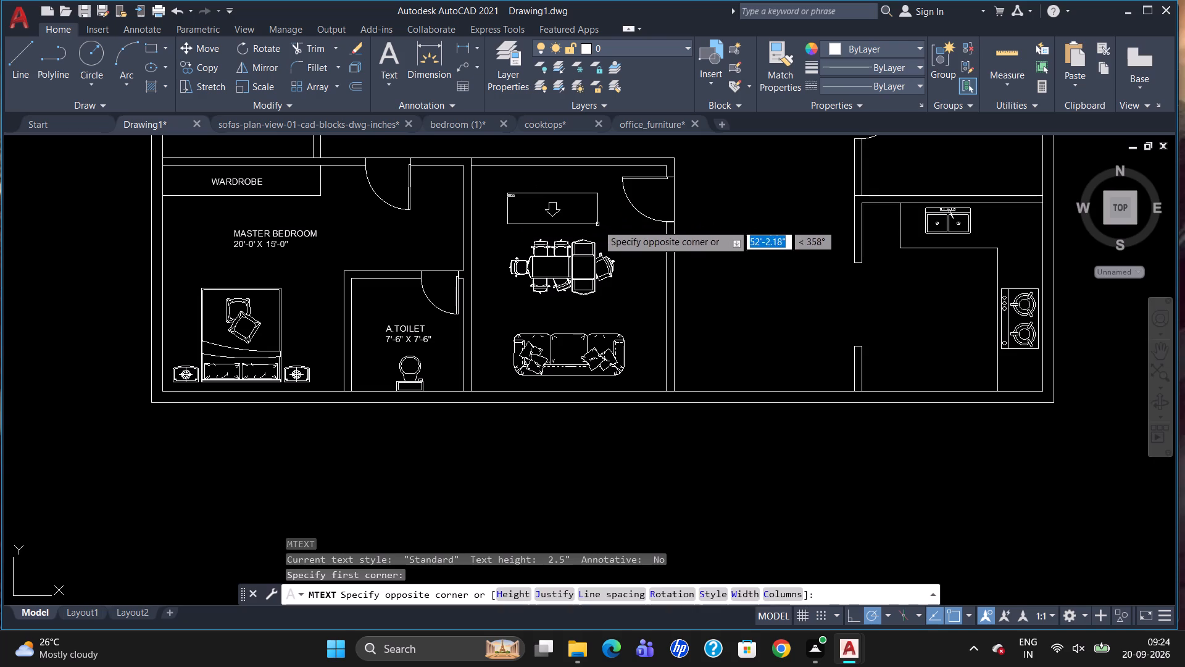
left_click(599, 223)
left_click(180, 67)
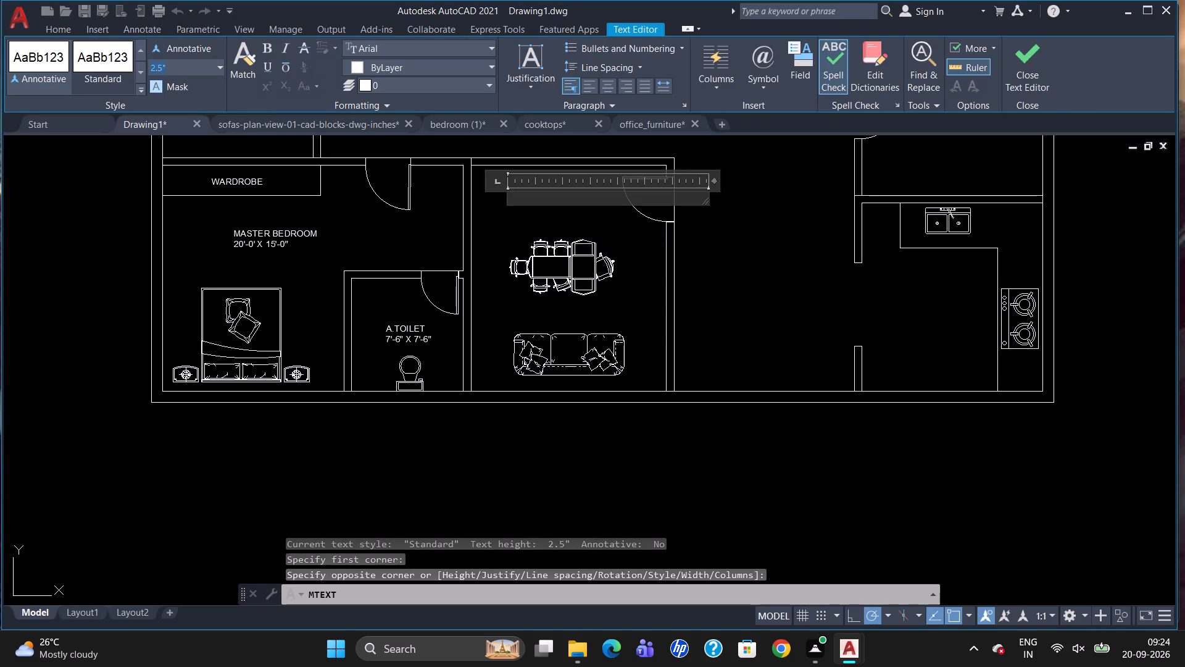
key("BackSpace")
key("5")
key("Return")
type("OFFICE ROOM")
key("Return")
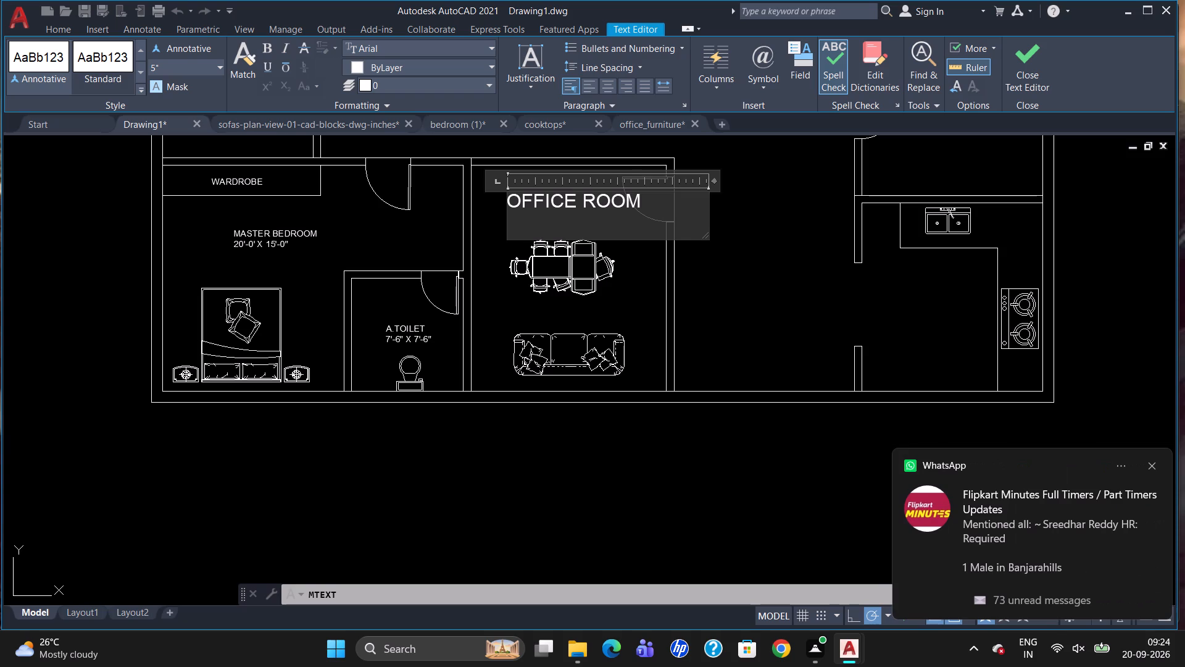
Add the size line 13'-0" X 15'-0" below OFFICE ROOM and finish the label.
key("1")
type("3'-0\" X")
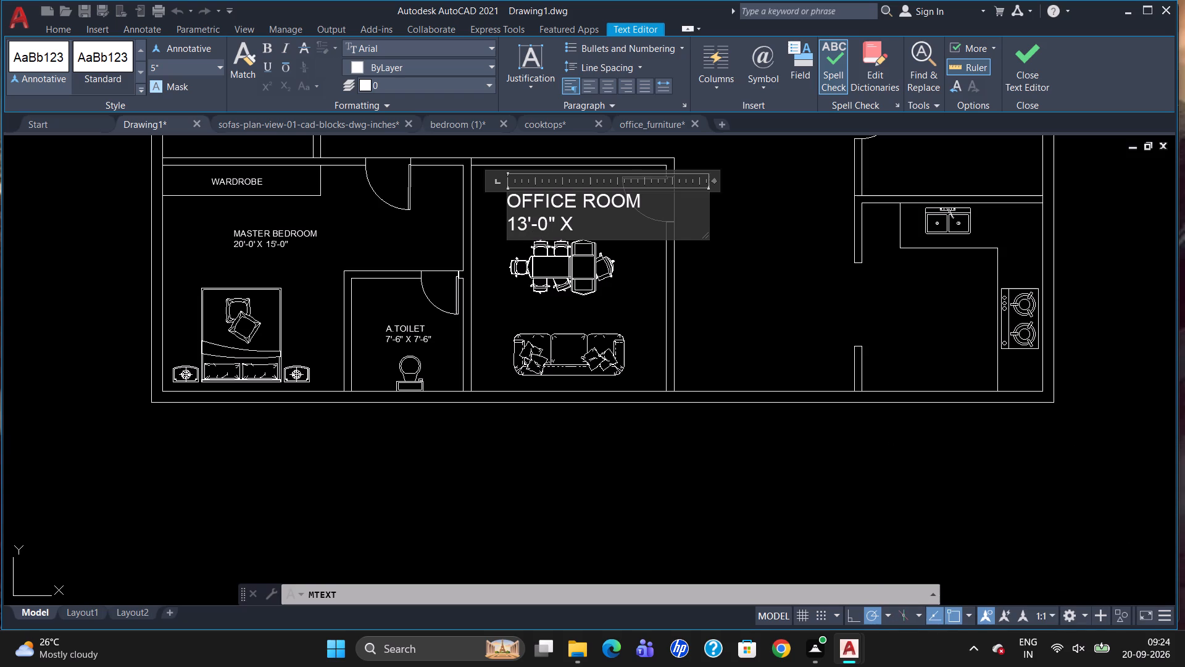
key("space")
type("15")
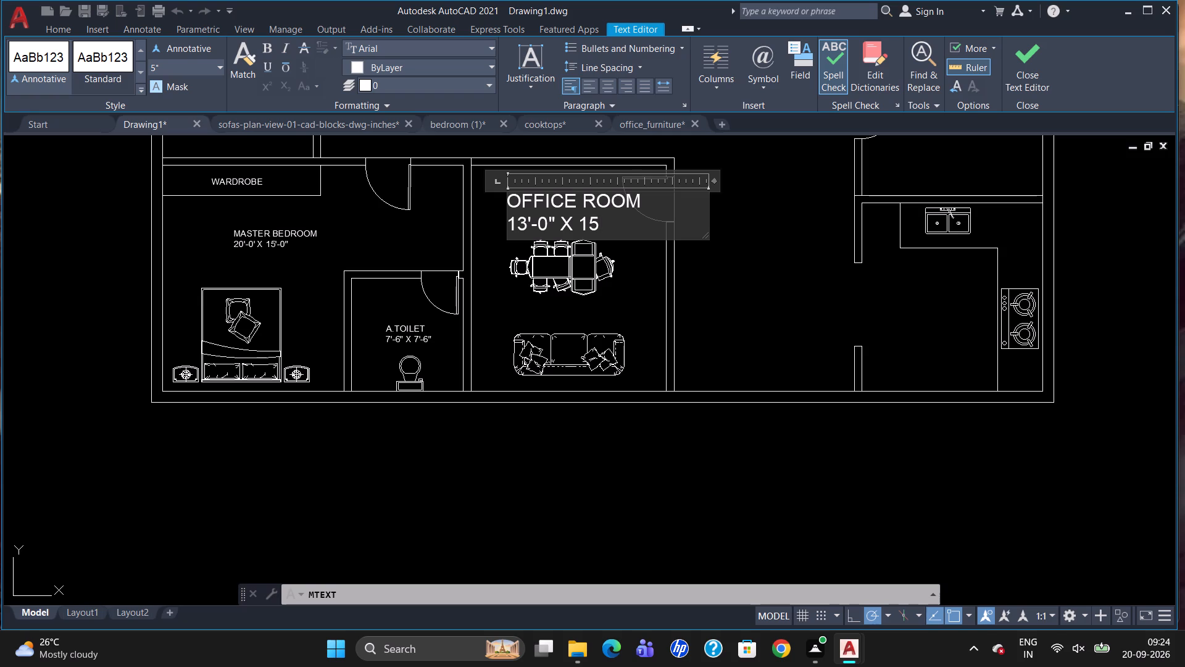
type("'-0\"")
left_click(677, 308)
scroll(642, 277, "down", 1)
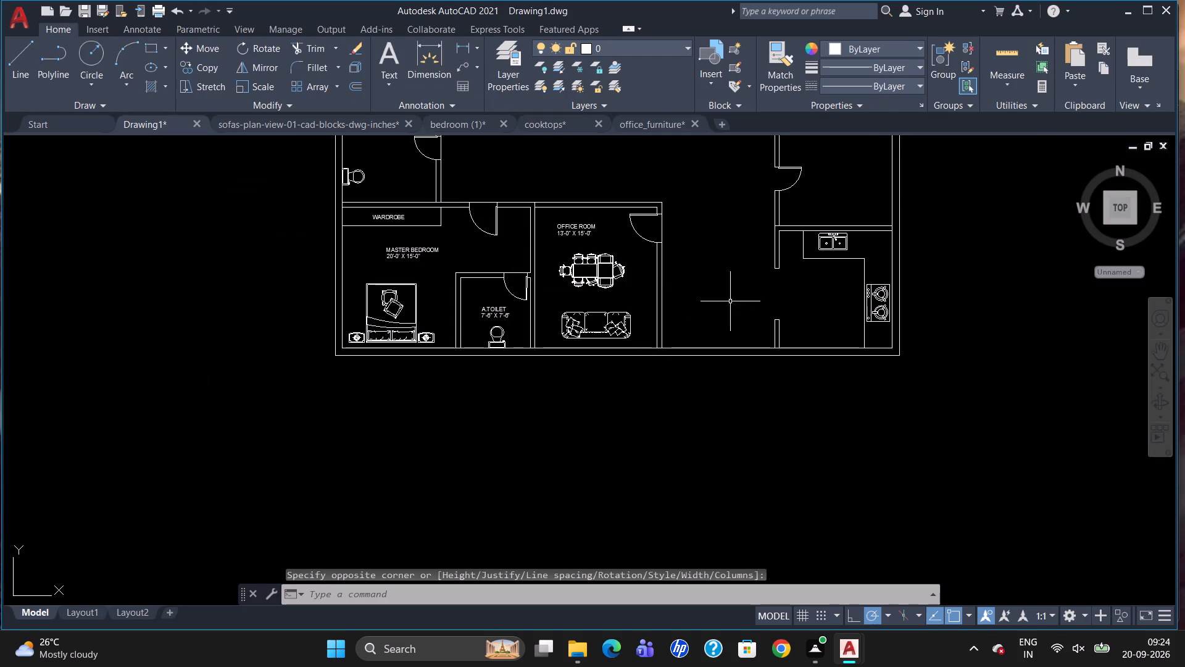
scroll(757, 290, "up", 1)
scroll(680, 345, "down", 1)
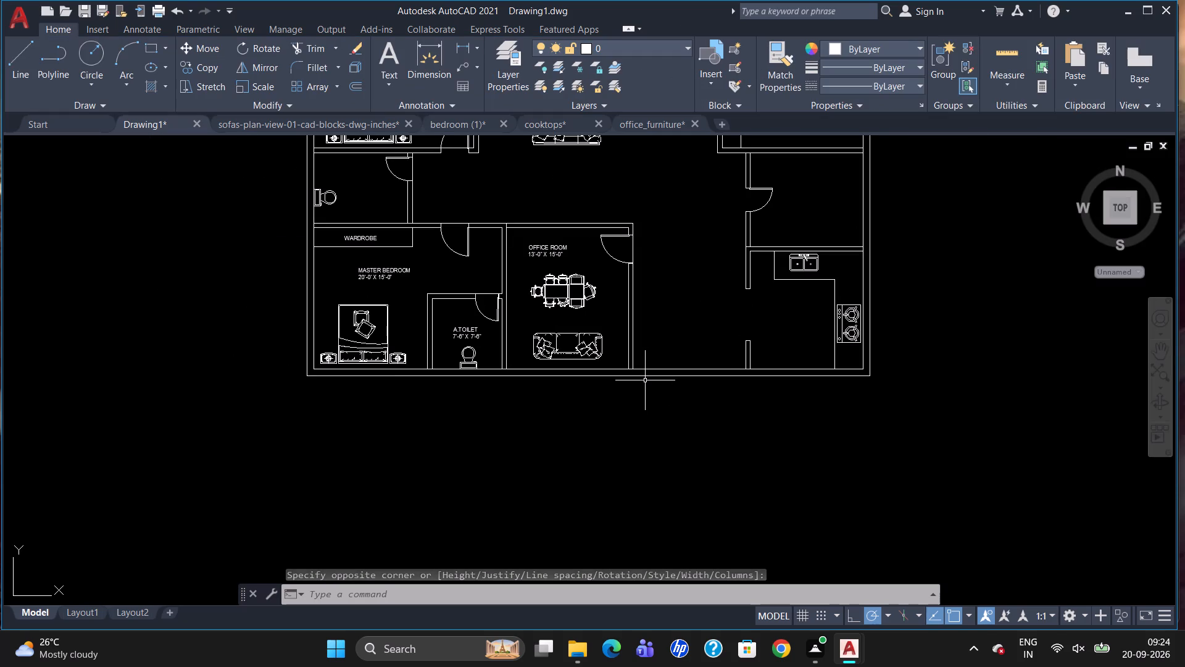
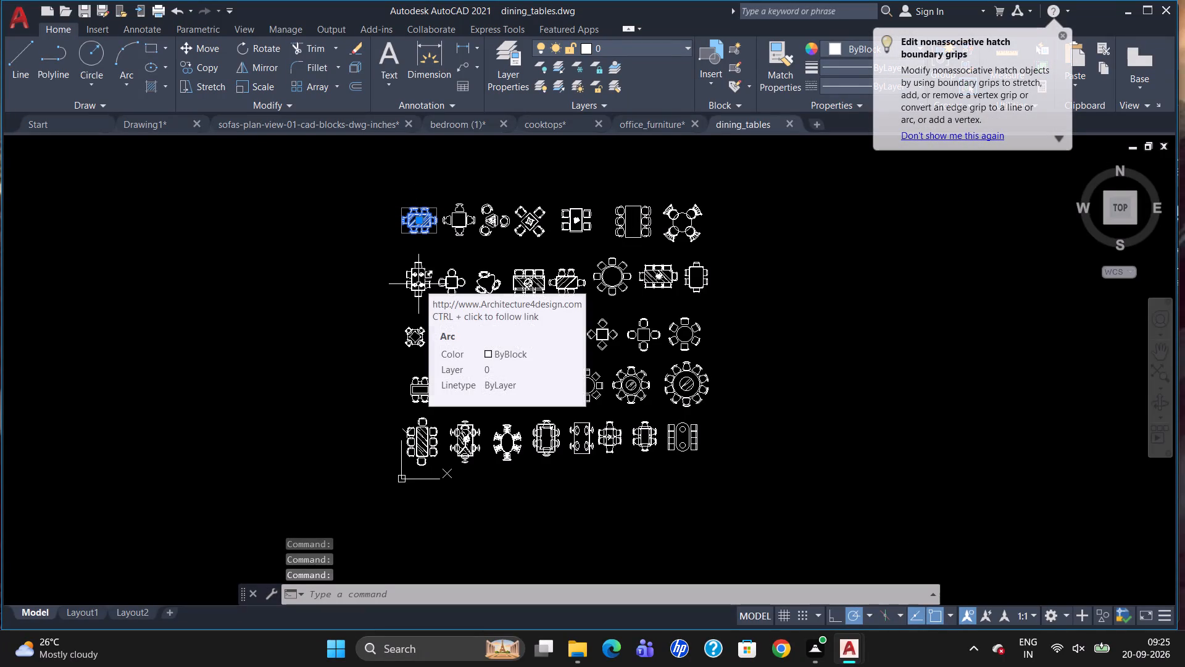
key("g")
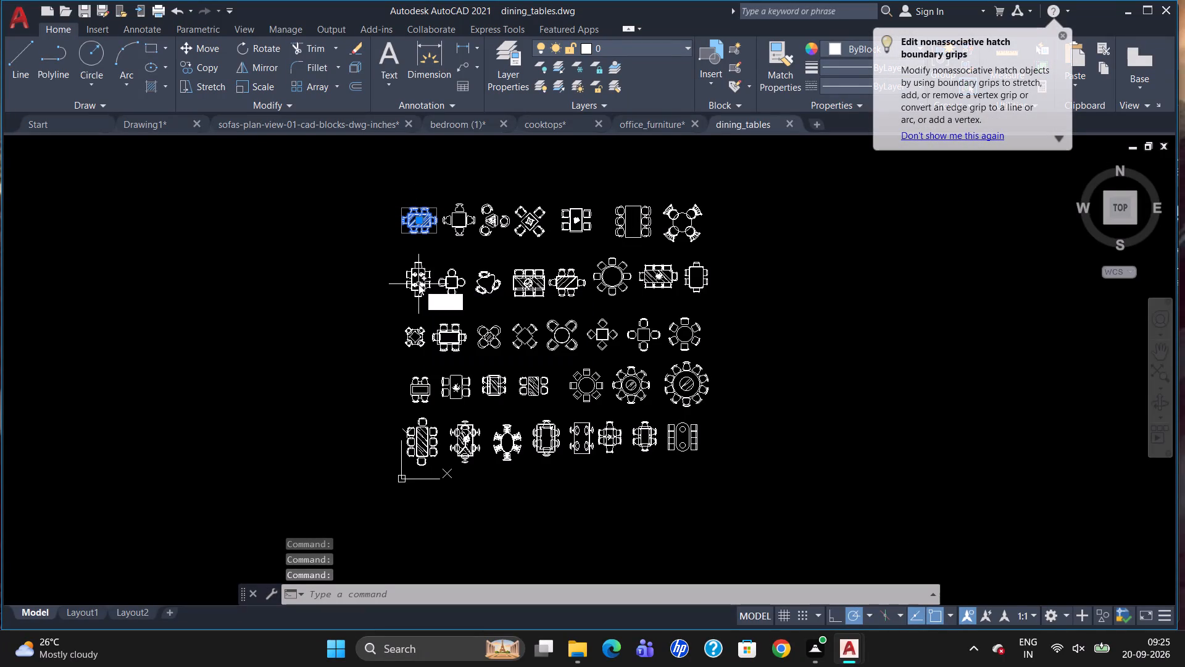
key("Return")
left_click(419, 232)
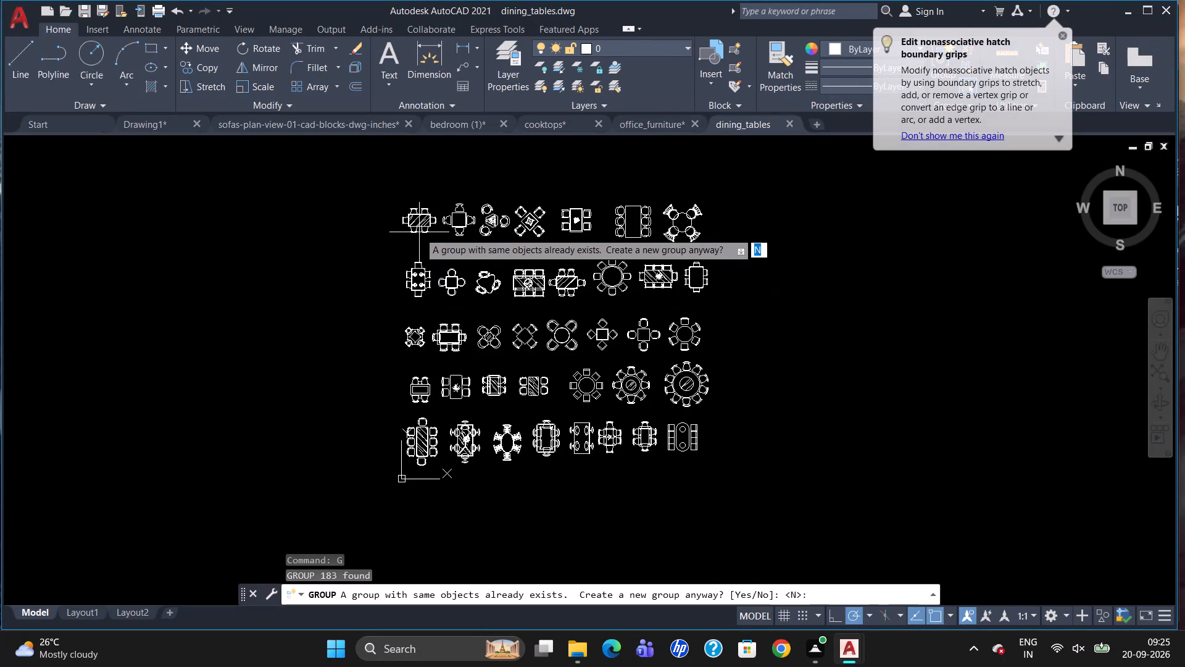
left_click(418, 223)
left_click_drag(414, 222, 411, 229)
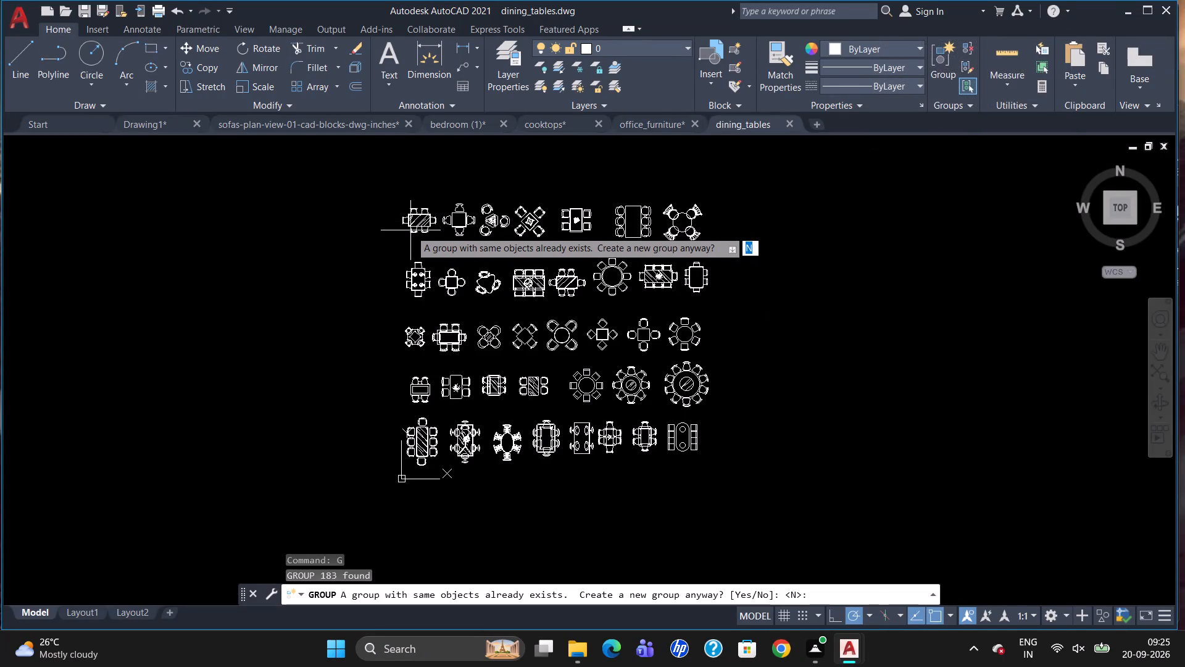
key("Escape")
Copy the hatched six-seat rectangular dining set from the dining_tables drawing and paste it beside the plan in Drawing1.
left_click(412, 228)
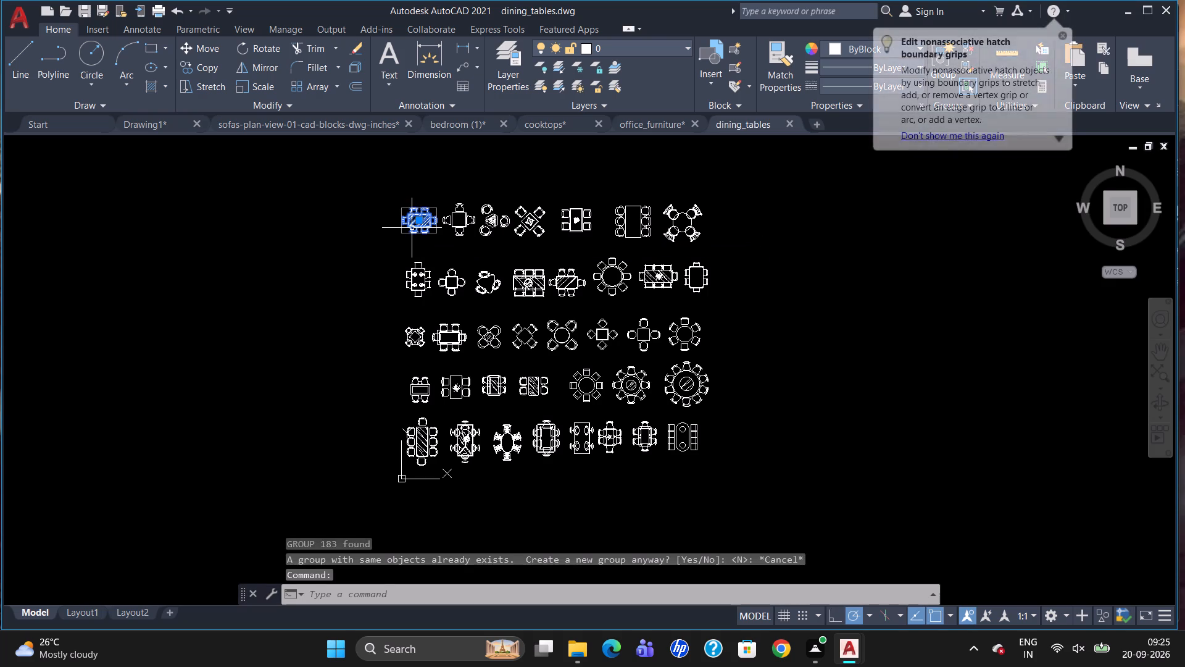
key("ctrl+c")
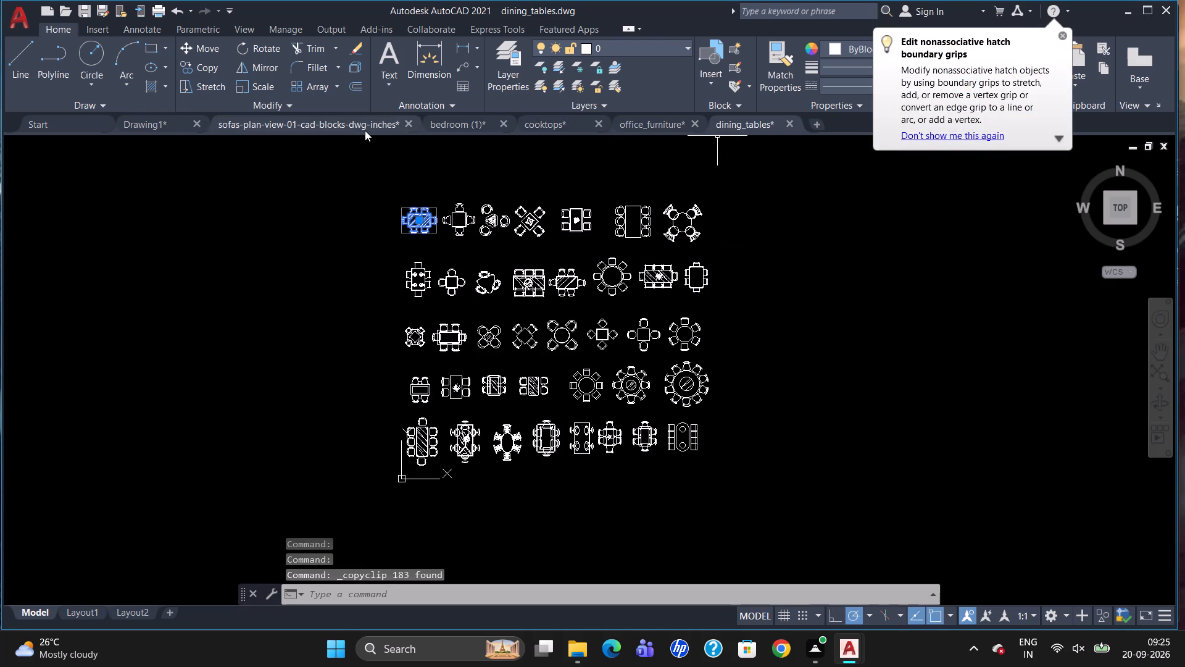
left_click(157, 124)
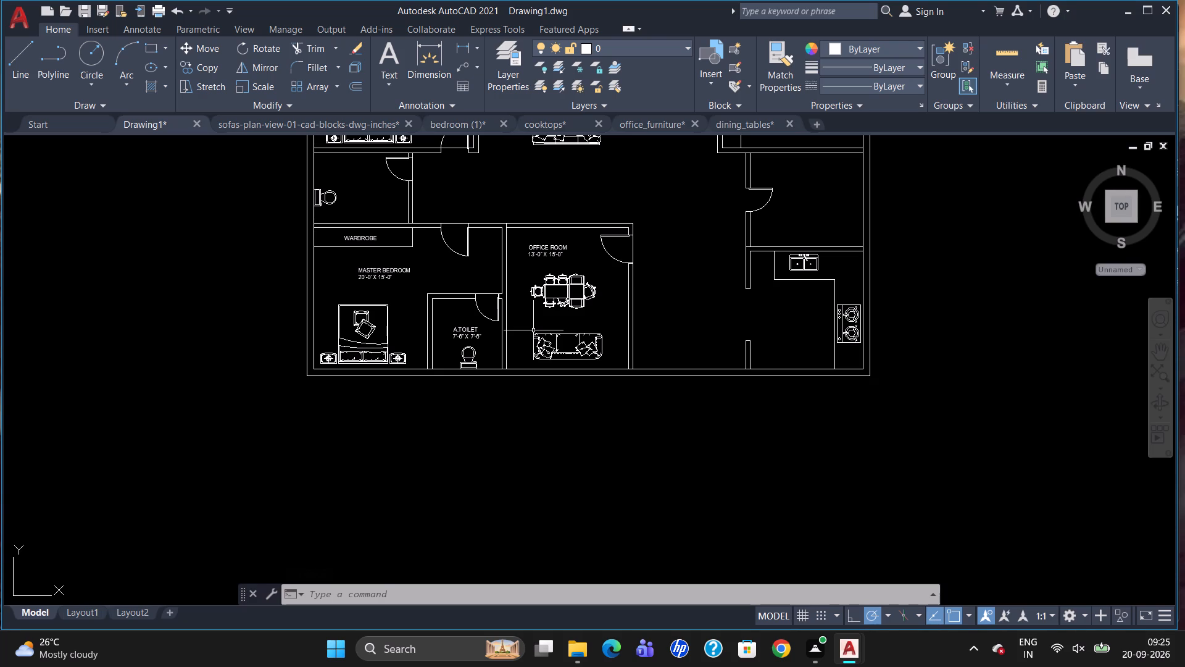
key("ctrl+v")
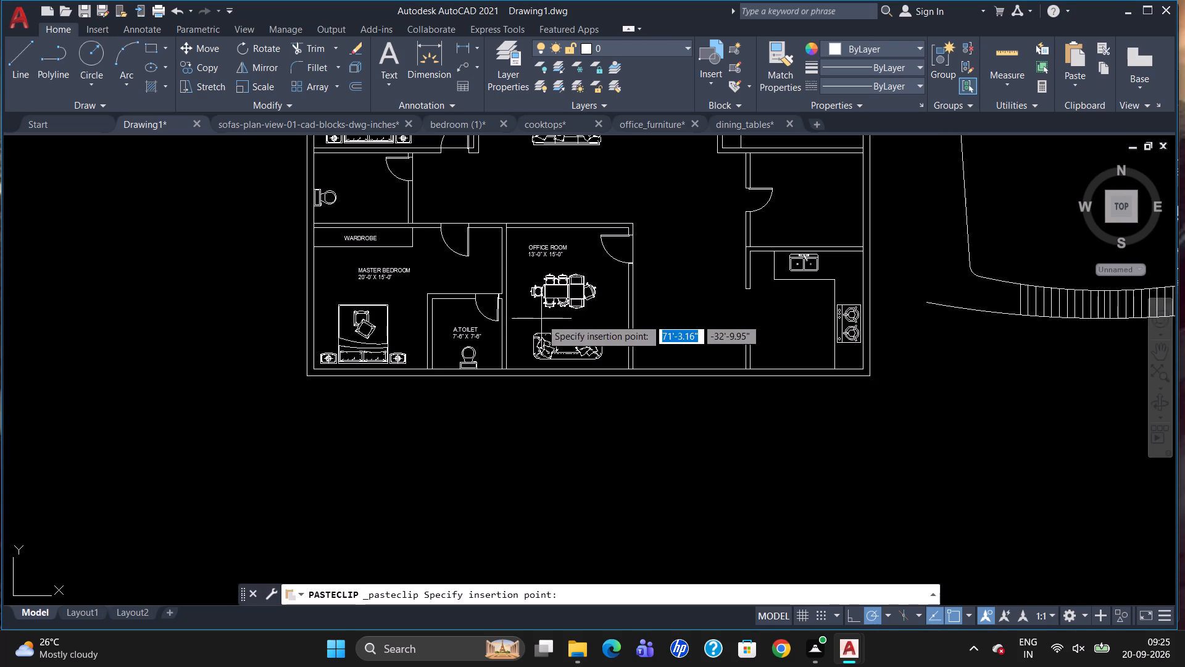
scroll(535, 340, "down", 6)
left_click(622, 332)
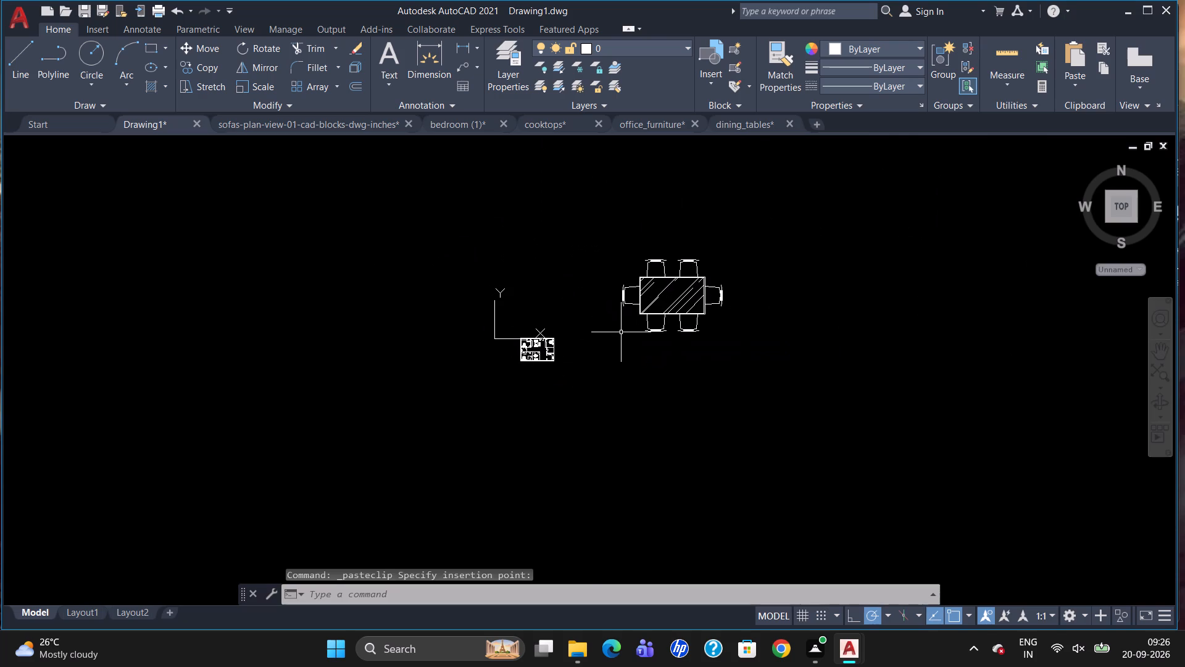
Group all the objects of the pasted dining set.
left_click_drag(778, 345, 657, 403)
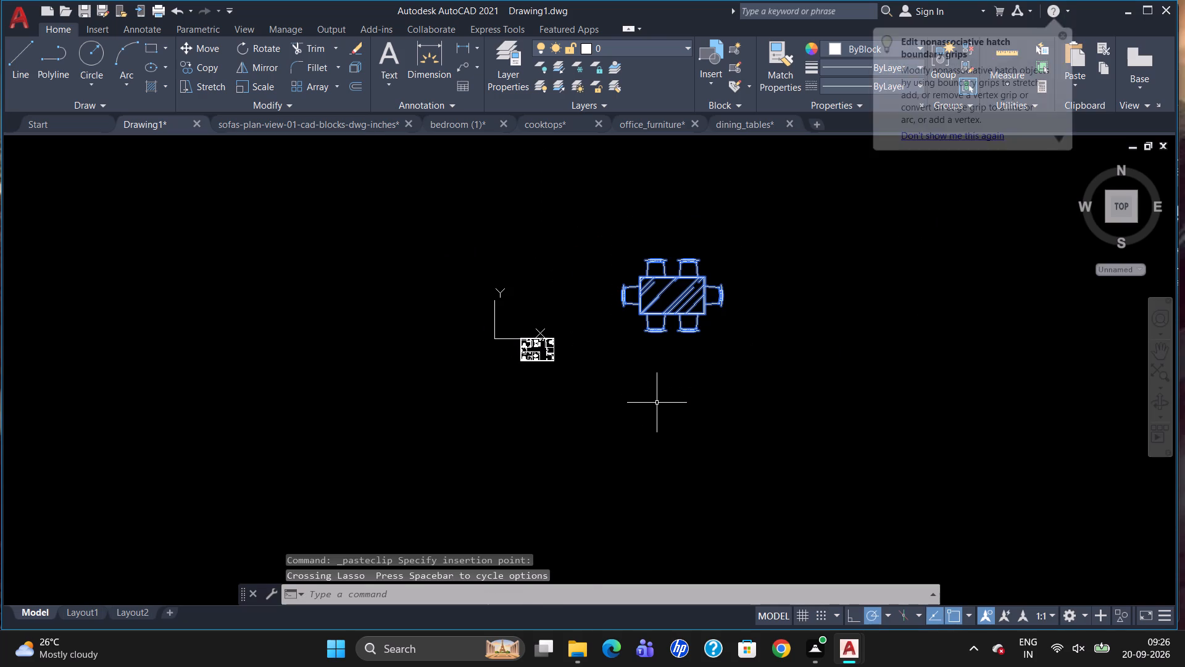
key("g")
key("Return")
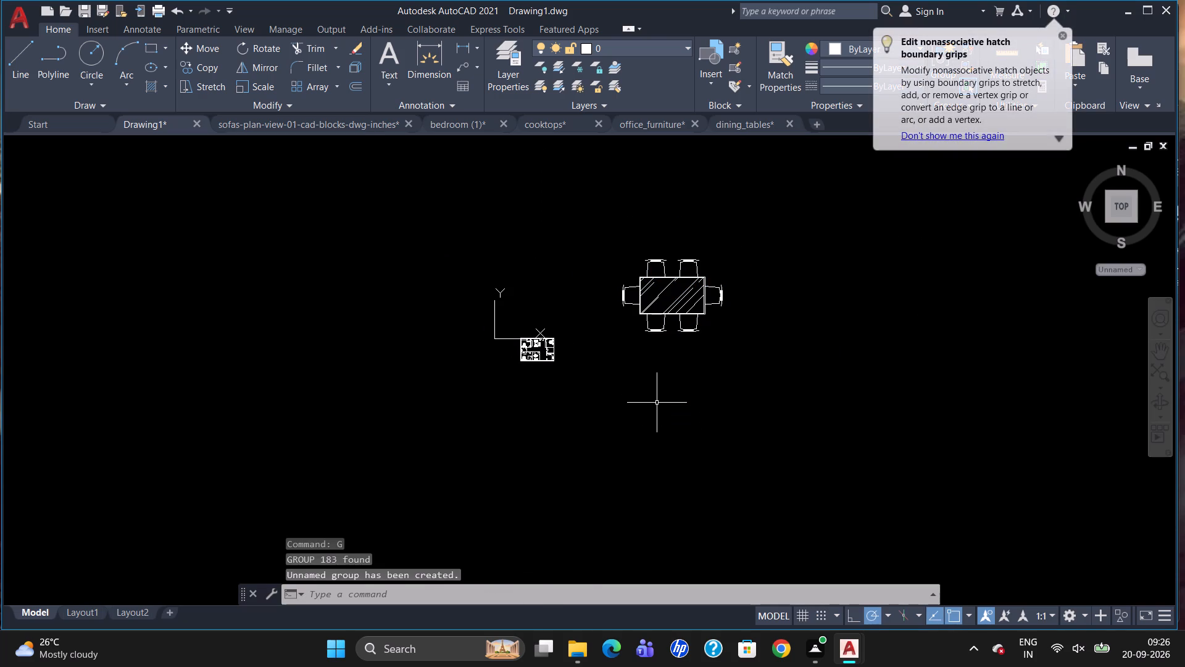
Scale the dining set down from a base point on its lower chair to much nearer the plan's size.
type("SC")
key("Return")
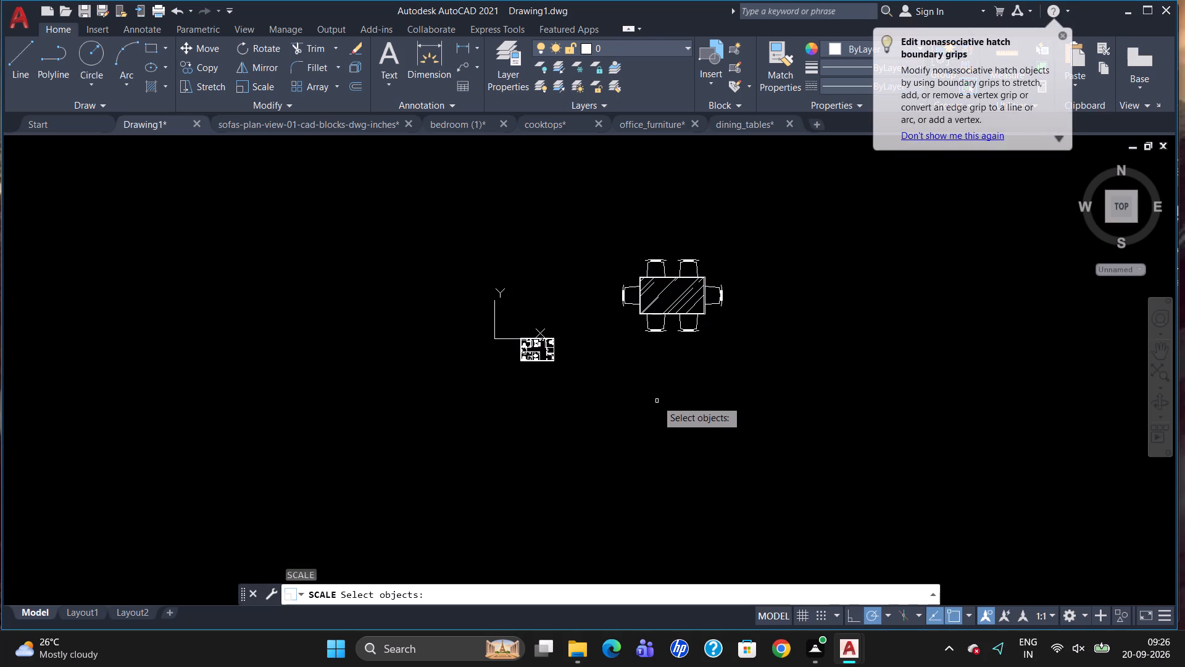
left_click(663, 331)
key("Return")
left_click(661, 332)
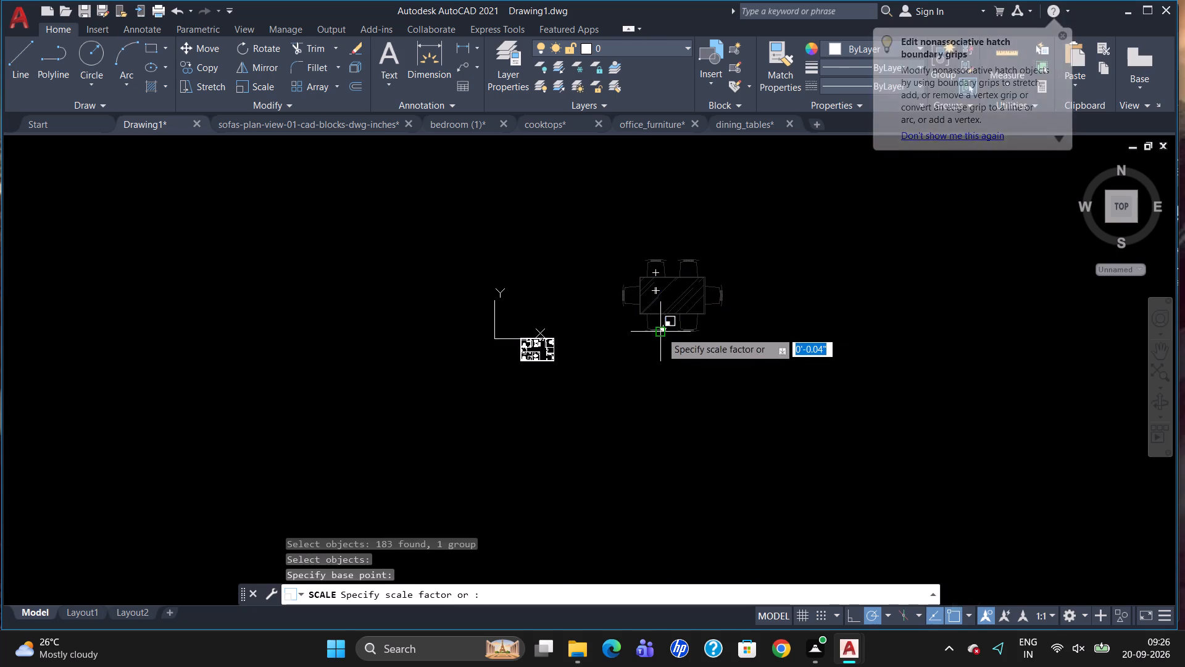
scroll(668, 332, "up", 2)
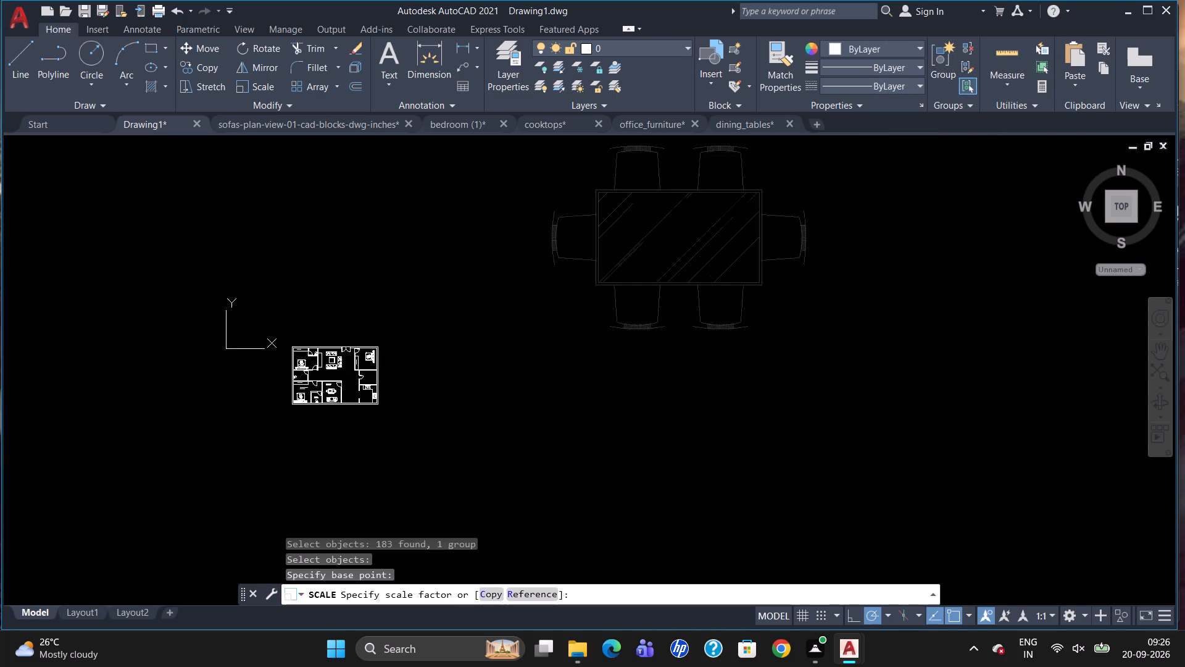
scroll(667, 333, "up", 1)
left_click(667, 333)
scroll(0, 464, "up", 2)
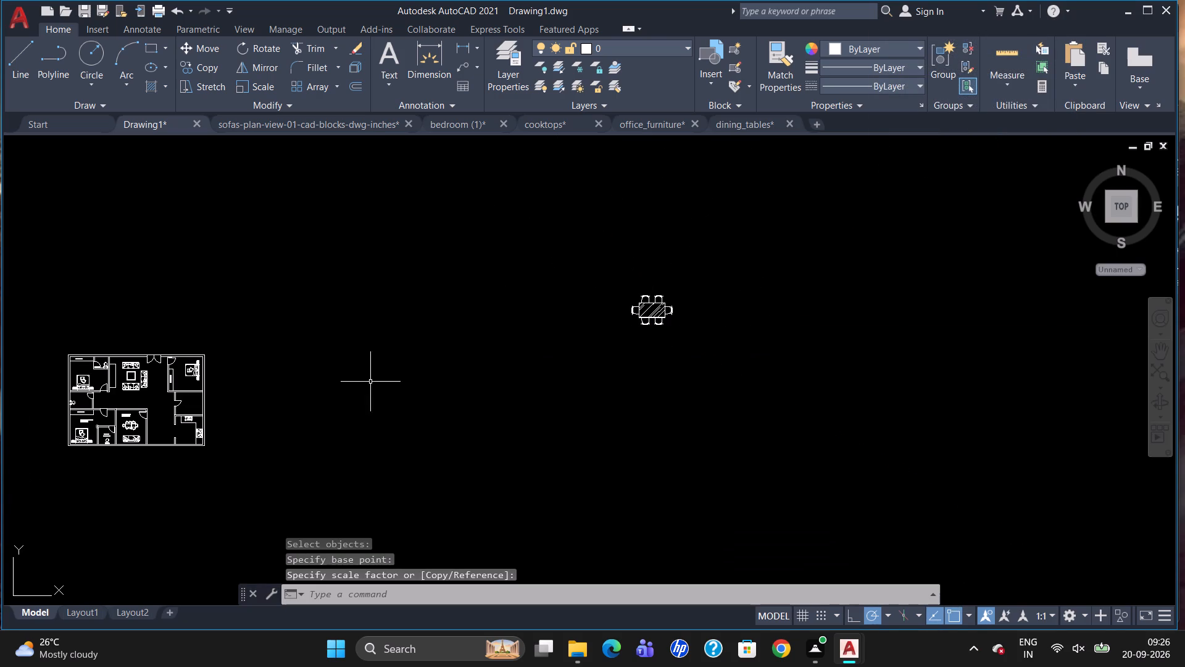
Rotate the dining set a quarter turn so the table's long side runs north-south.
left_click(644, 307)
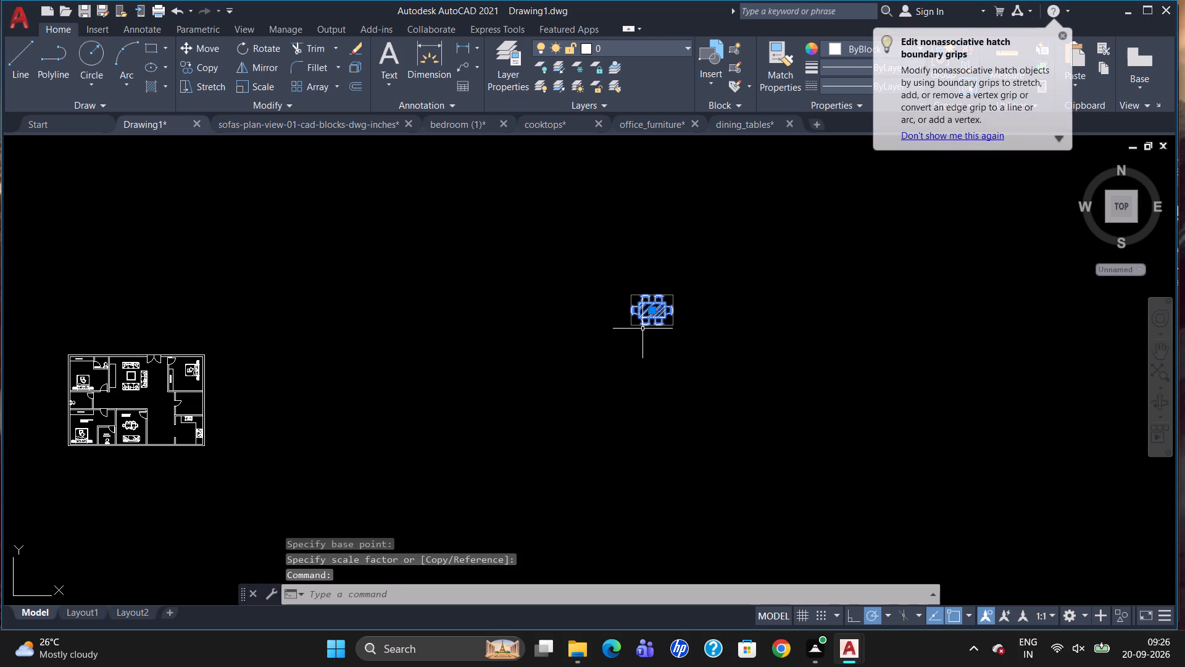
type("RO")
key("Return")
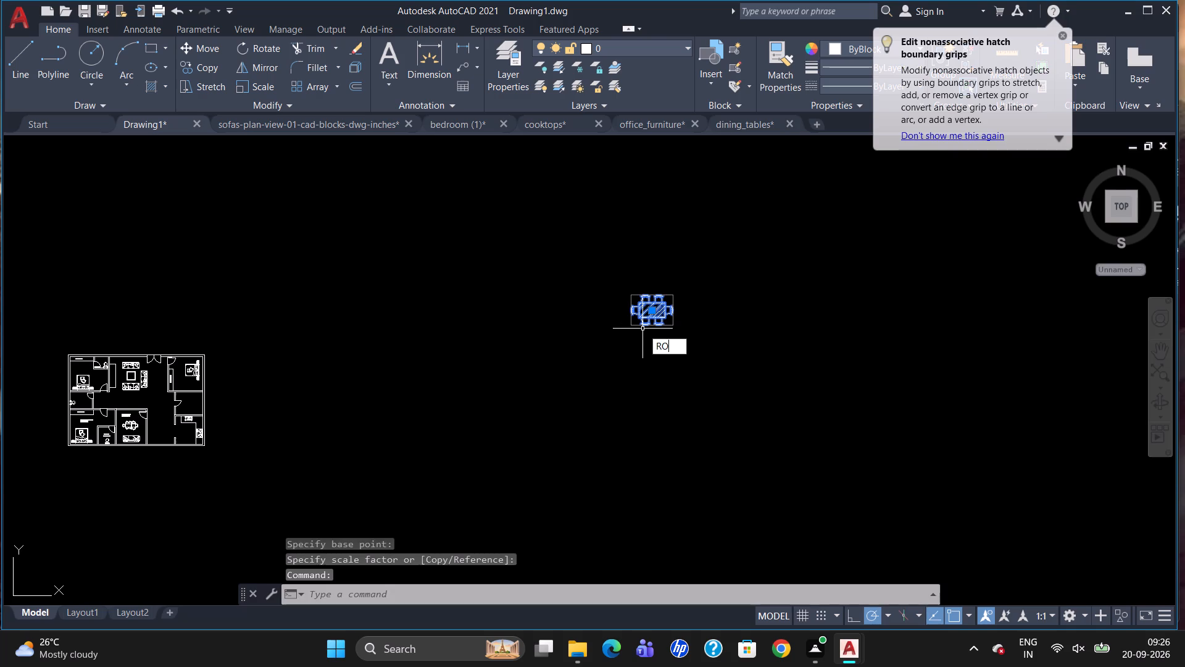
left_click(642, 328)
left_click(642, 398)
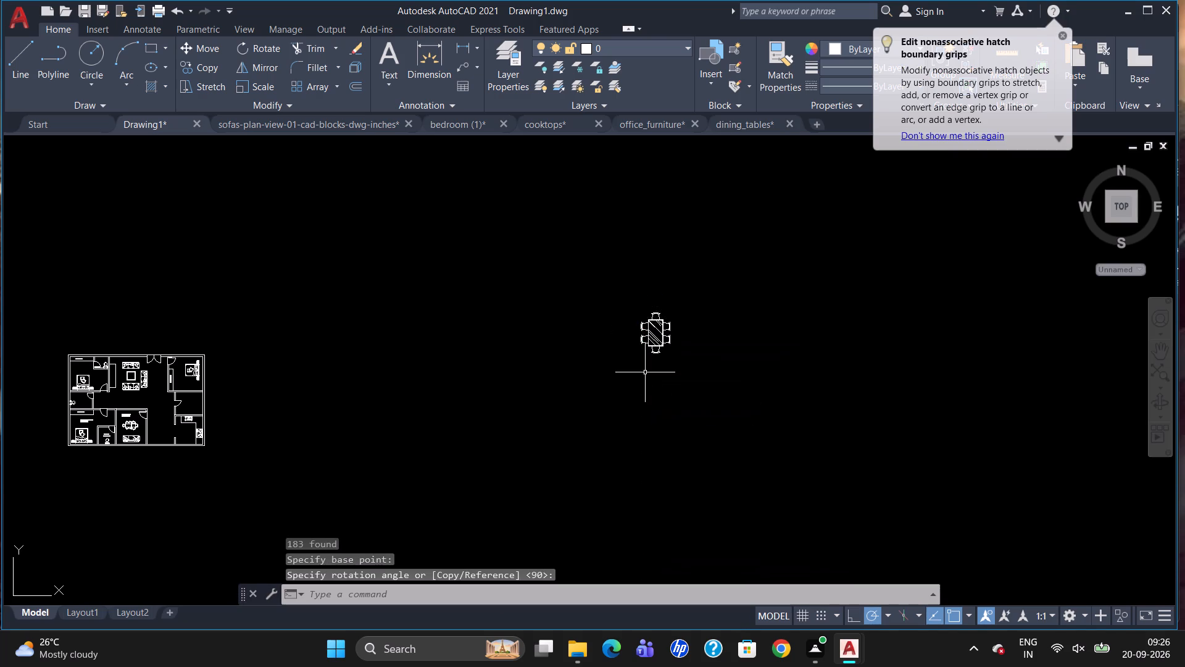
Move the dining set into the open area between the office room and the kitchen.
left_click(649, 351)
left_click_drag(654, 333, 549, 385)
scroll(515, 387, "down", 2)
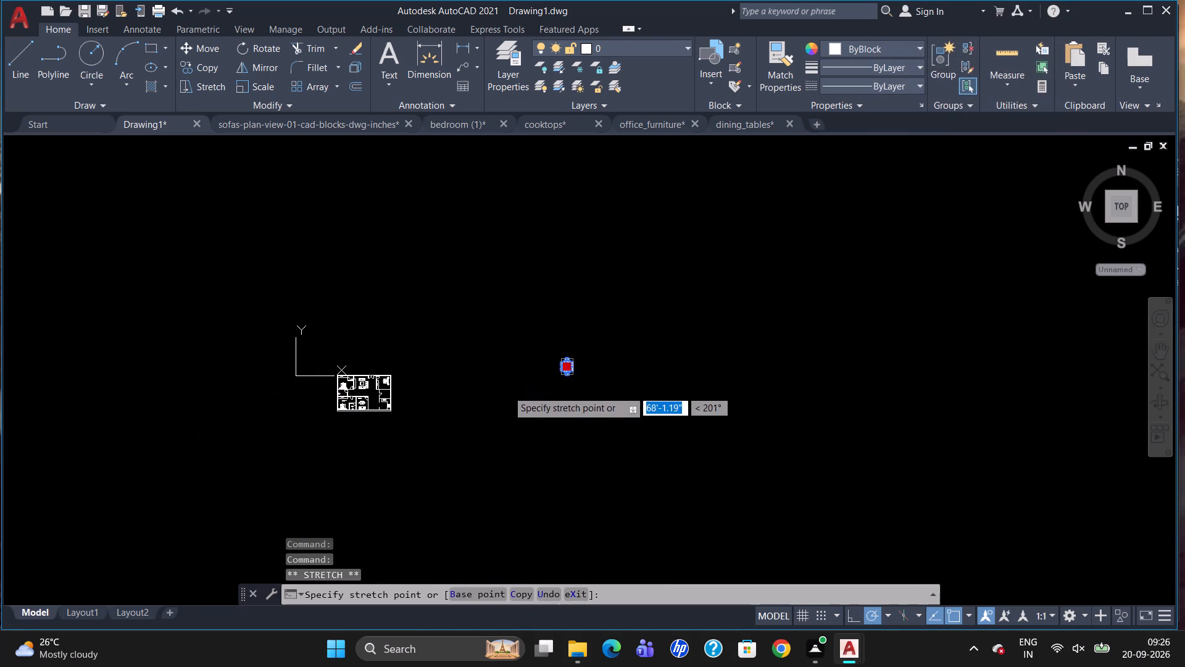
scroll(354, 396, "up", 4)
scroll(457, 447, "up", 2)
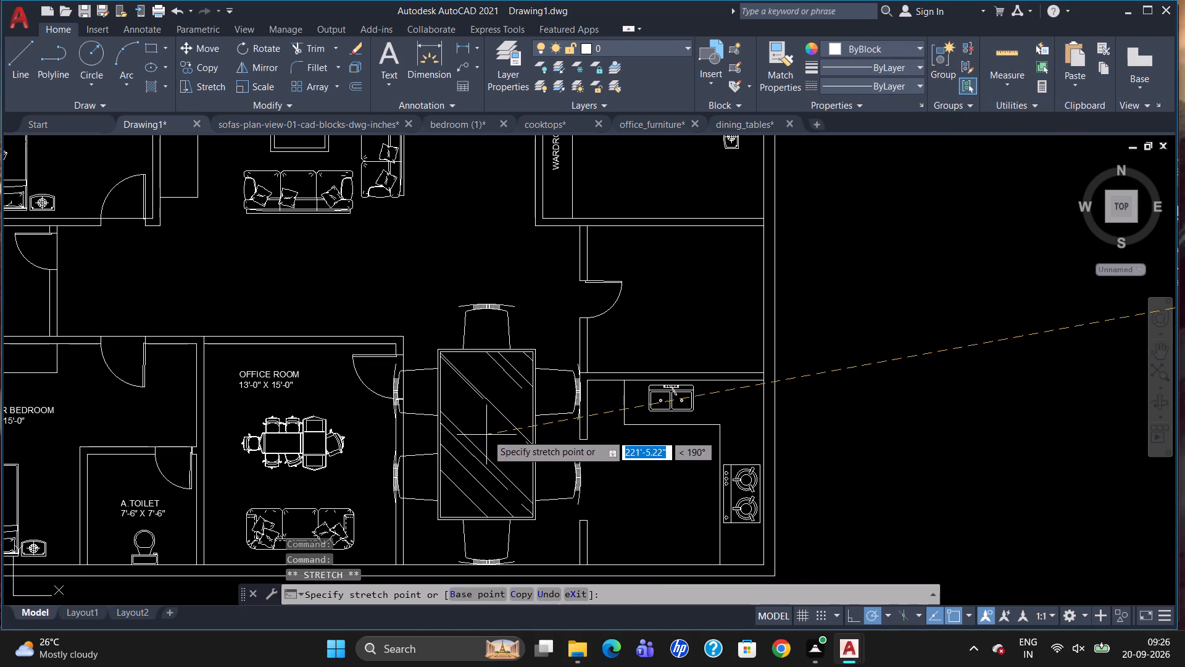
left_click(487, 434)
left_click(487, 434)
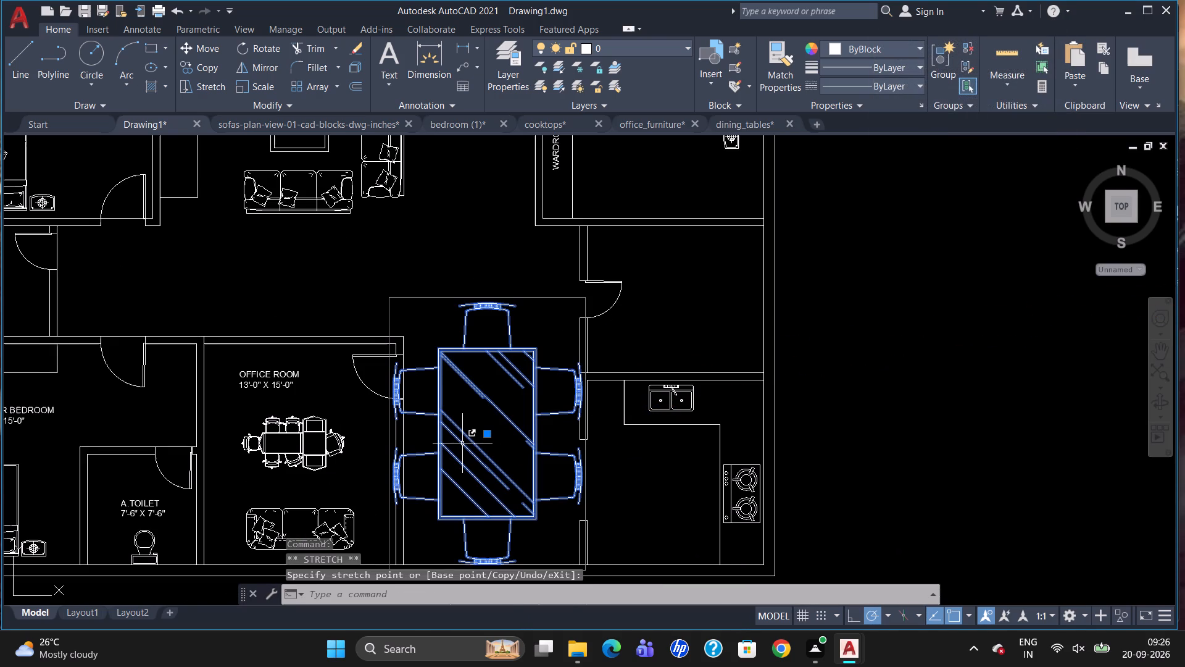
Scale the dining set down from its south end so it fits clear of the walls of the dining area.
type("SC")
key("Return")
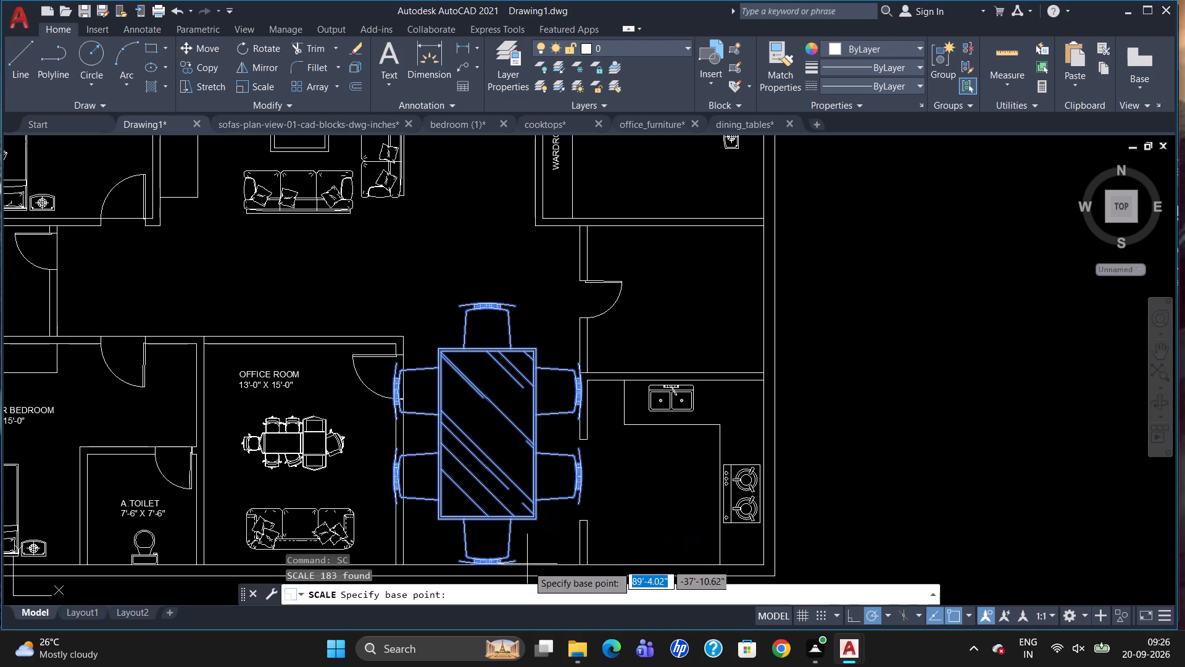
left_click(520, 558)
left_click(518, 524)
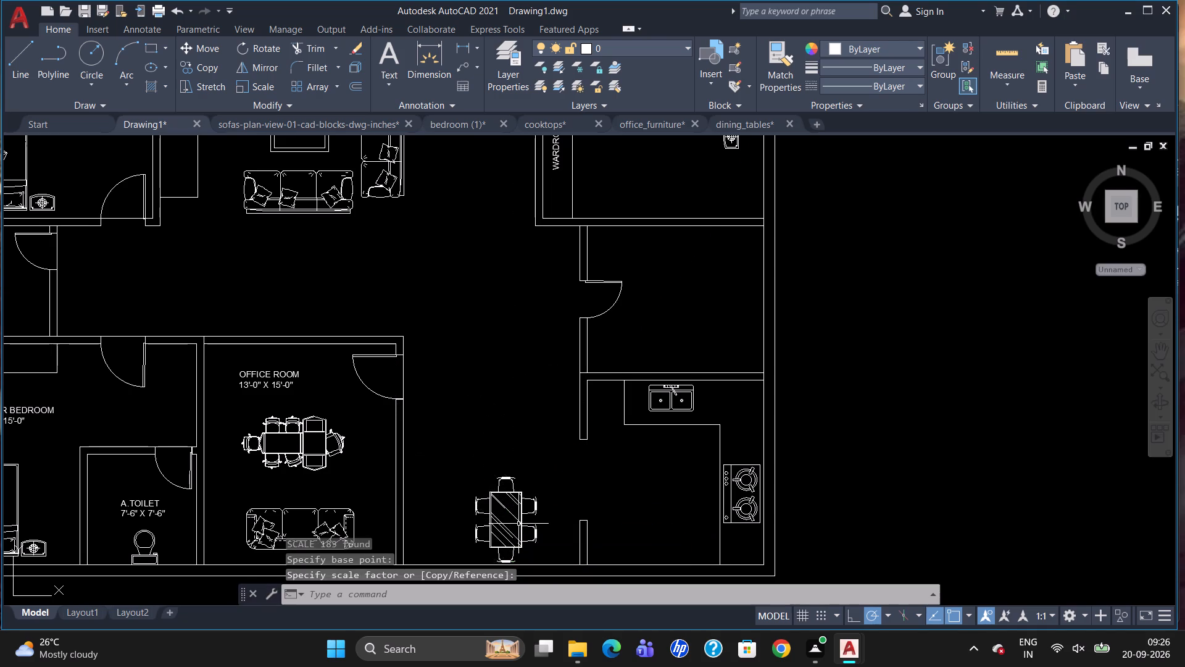
Move the dining set slightly north, away from the outer wall, and clear the selection.
left_click(518, 524)
left_click(506, 521)
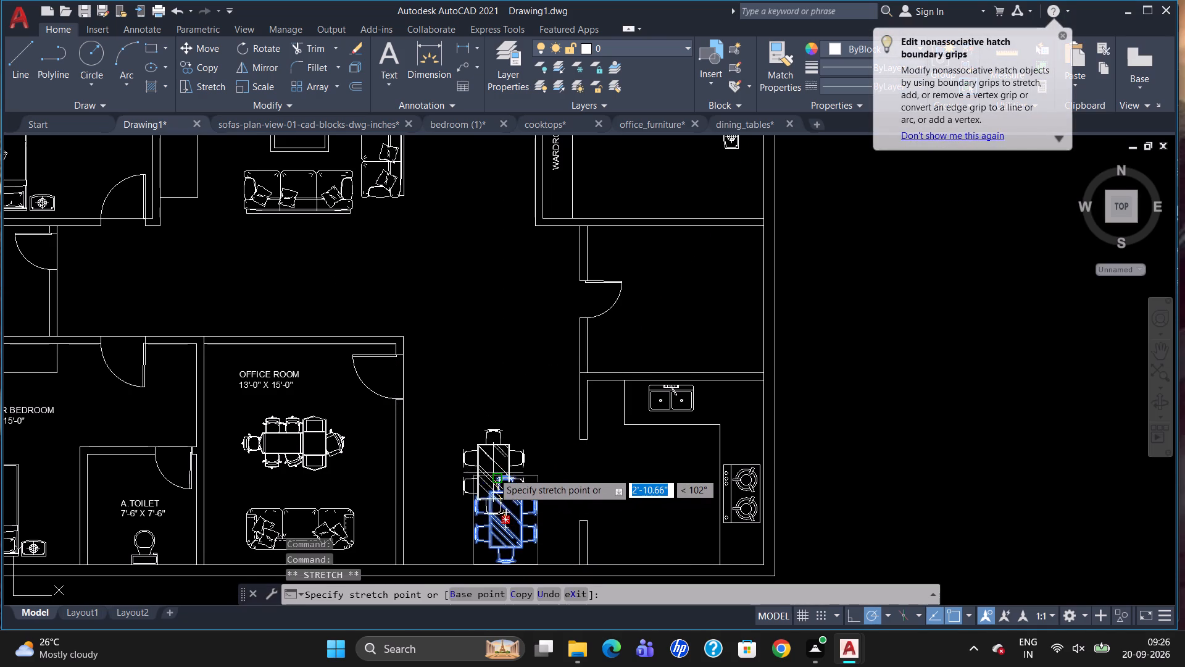
left_click(493, 472)
scroll(551, 302, "down", 1)
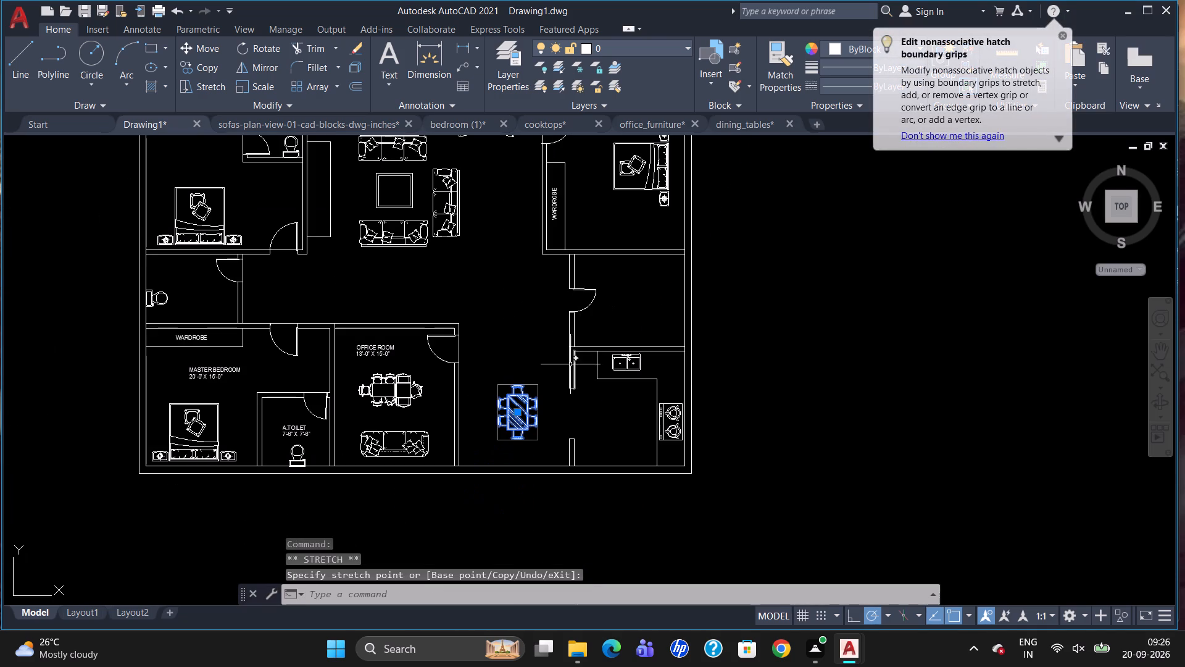
scroll(536, 469, "up", 1)
key("Escape")
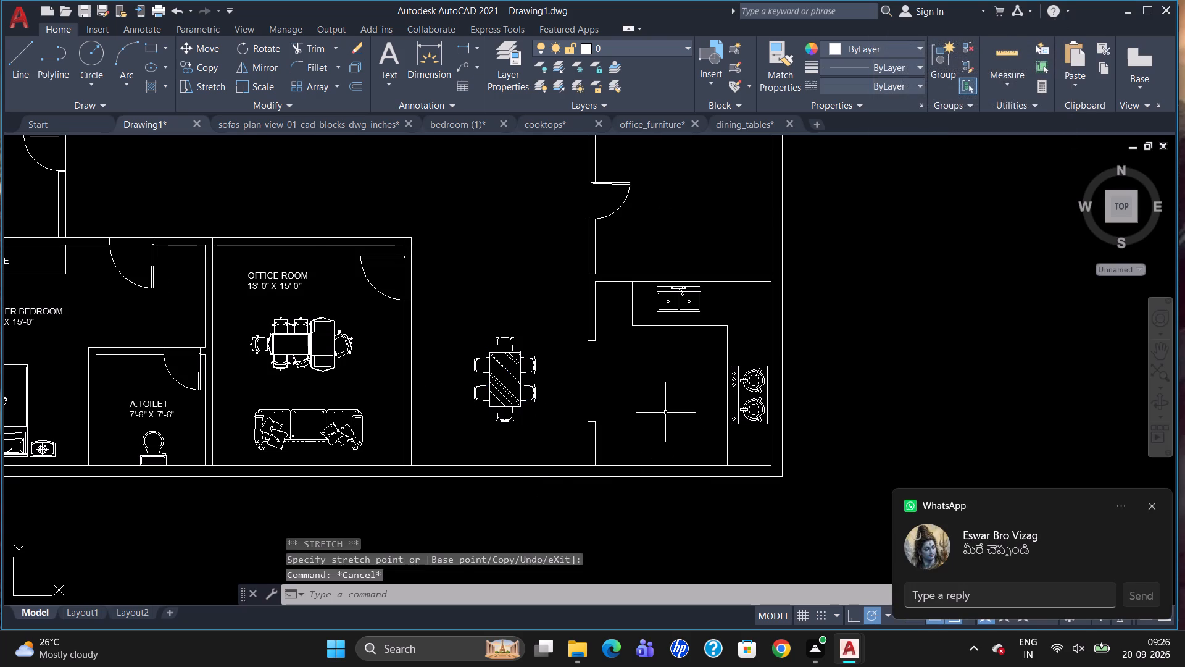
Add multiline text KITCHEN with 12'-0" X 12'-0" below it at 5" height inside the kitchen.
key("t")
key("Return")
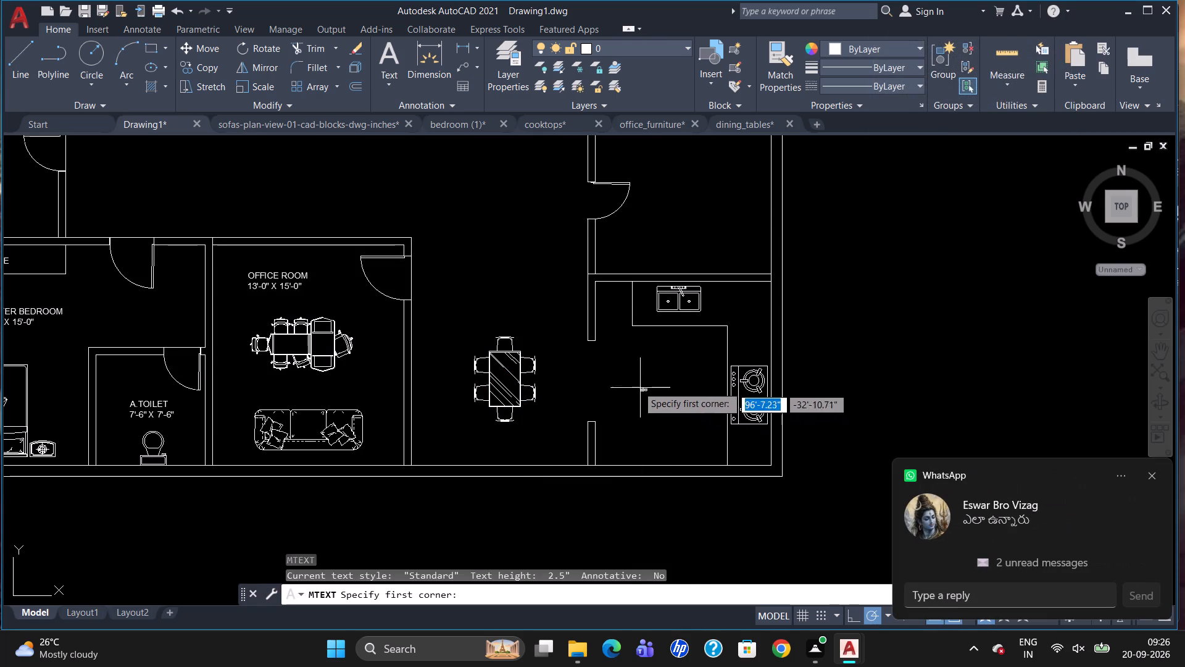
left_click_drag(636, 379, 636, 389)
left_click(703, 406)
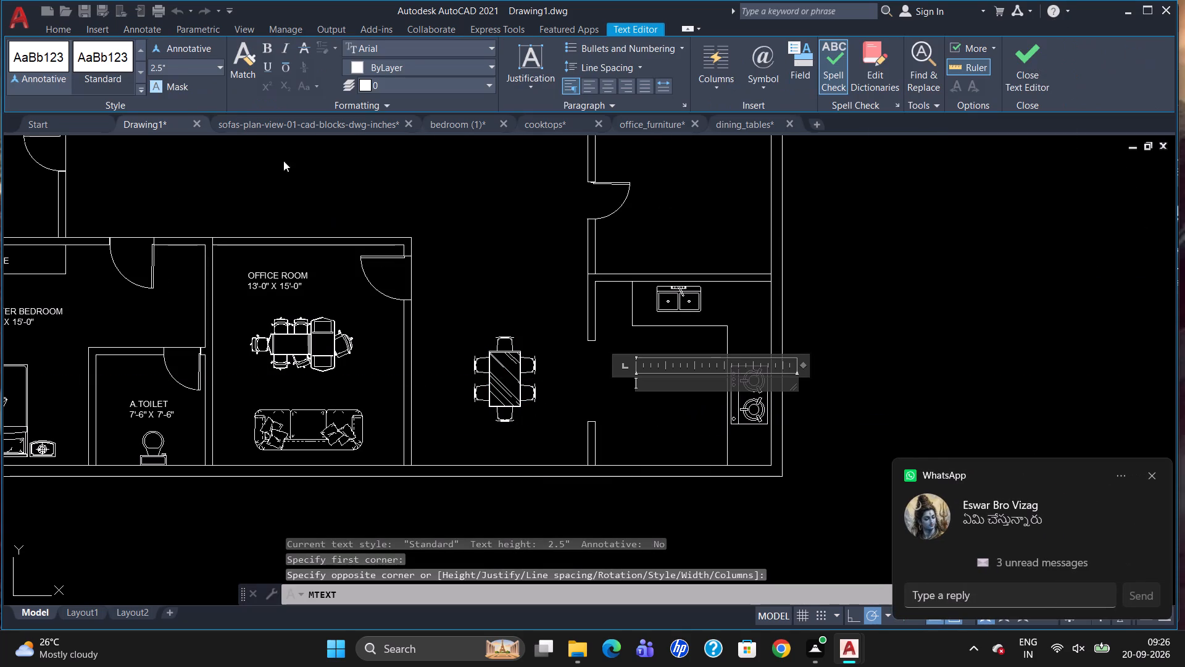
left_click(184, 60)
key("BackSpace")
key("5")
key("Return")
type("KITCJ")
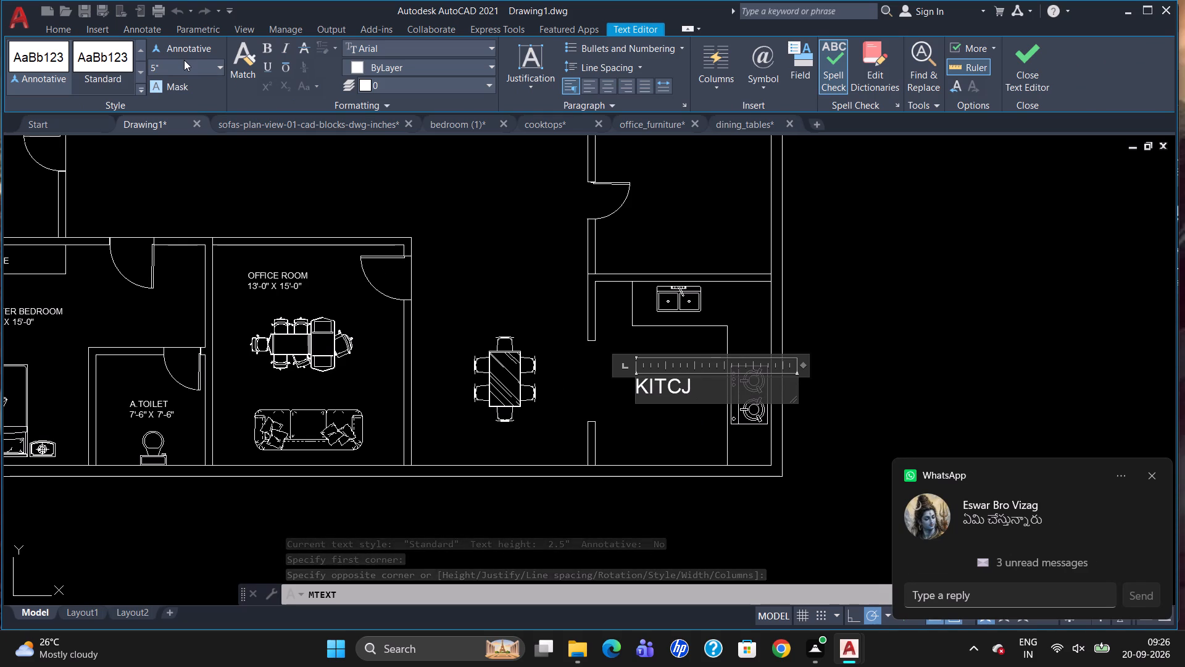
key("BackSpace")
type("HEN")
key("Return")
type("12'-0\" X 12'-0\"")
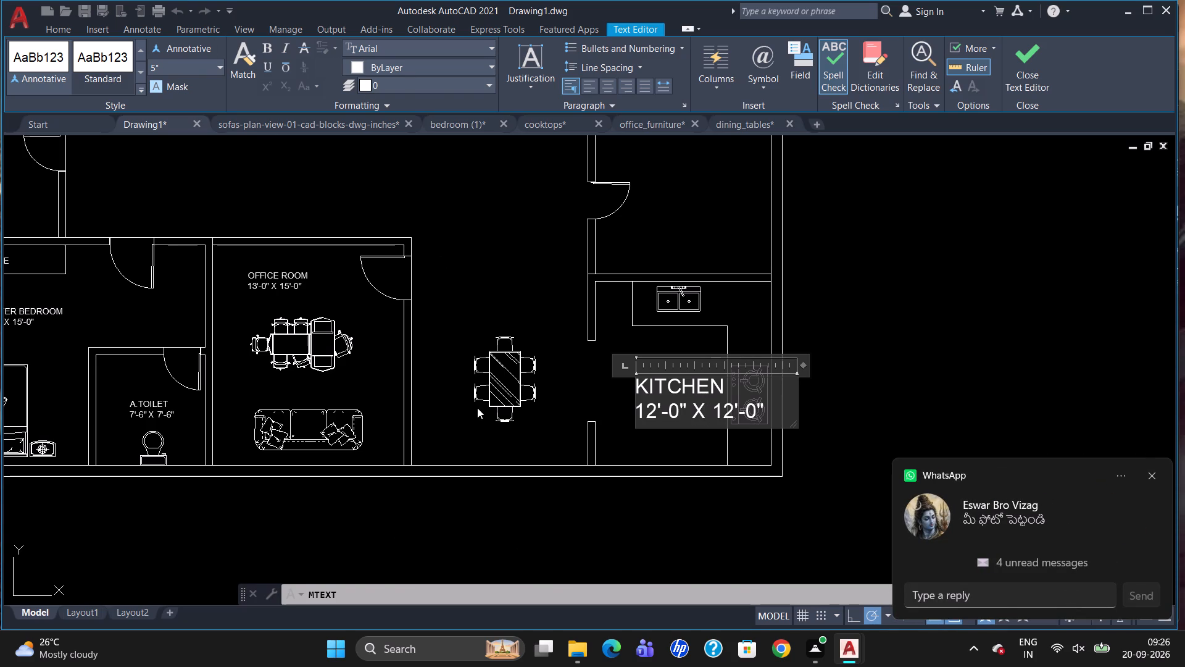
left_click(478, 408)
Scale the dining set up slightly from a base point on its south chair.
scroll(526, 406, "up", 1)
left_click(505, 405)
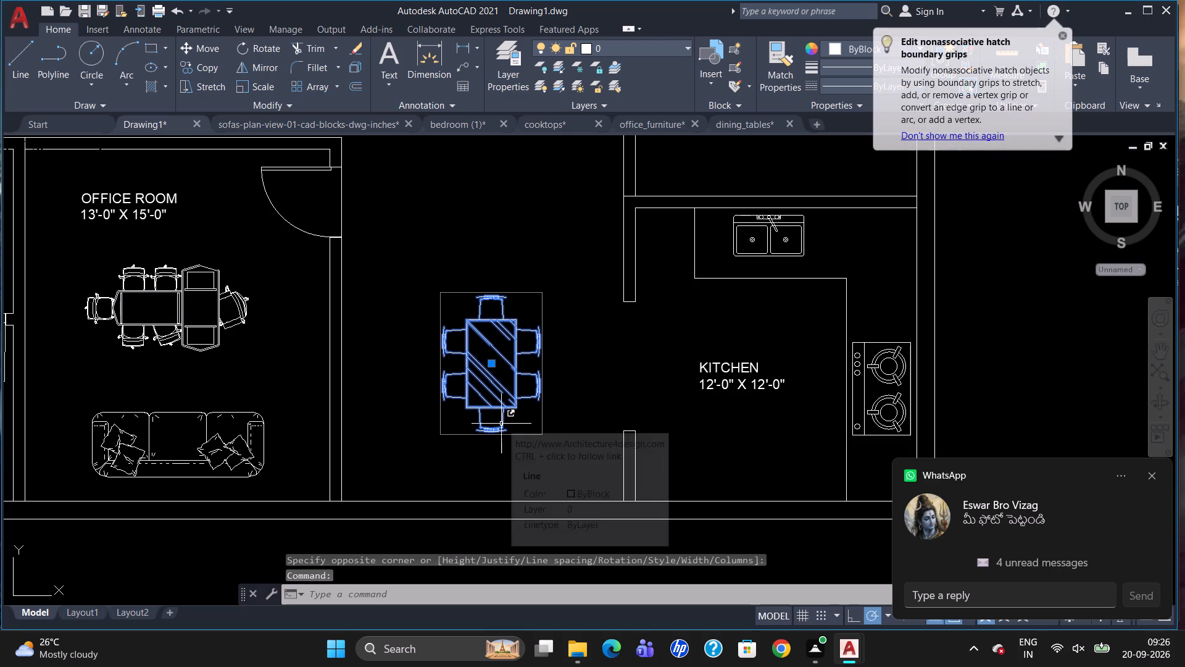
type("SC")
key("Return")
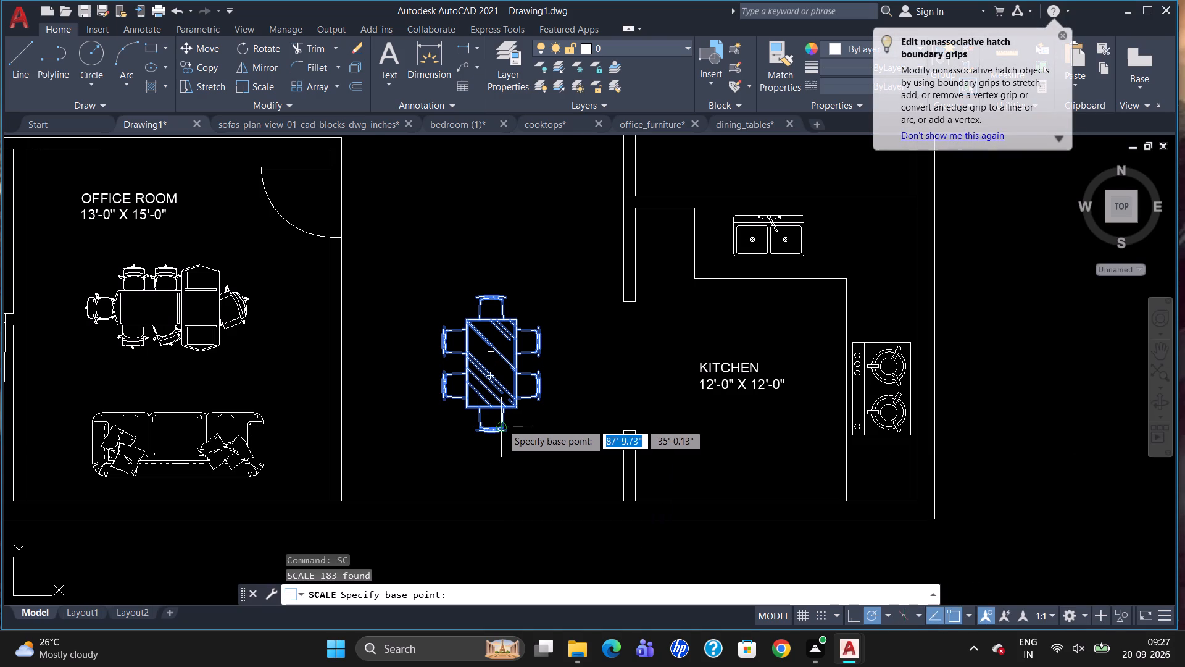
left_click(501, 424)
left_click_drag(507, 335, 505, 340)
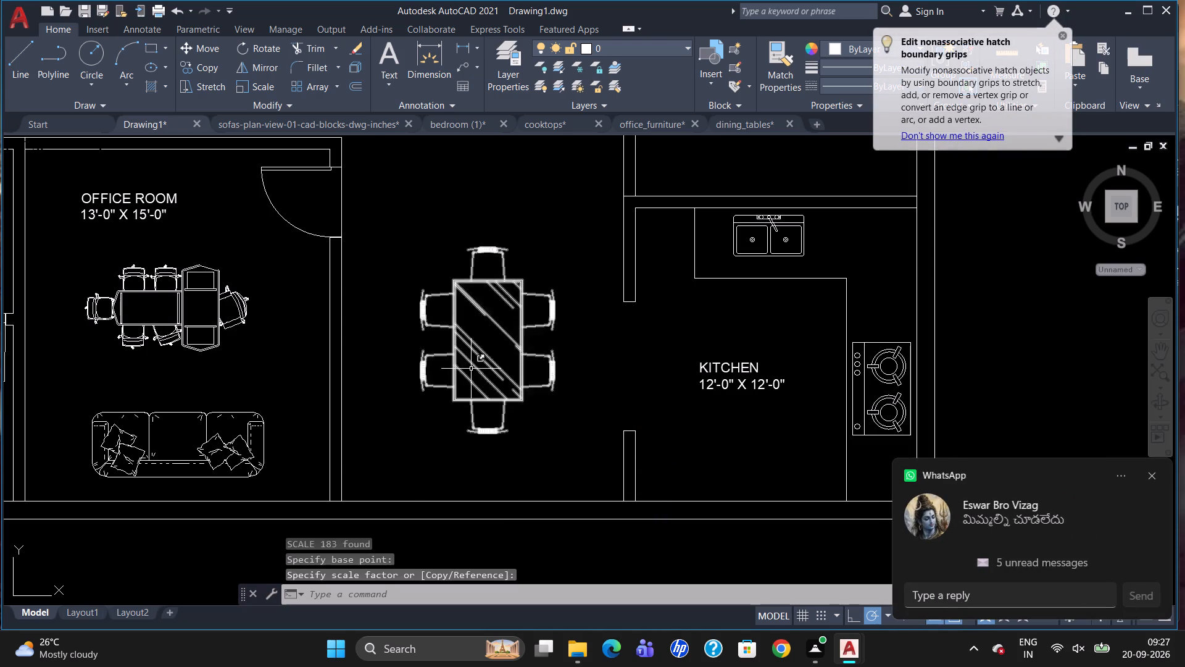
Dismiss the incoming chat notification covering the drawing area.
scroll(468, 367, "down", 2)
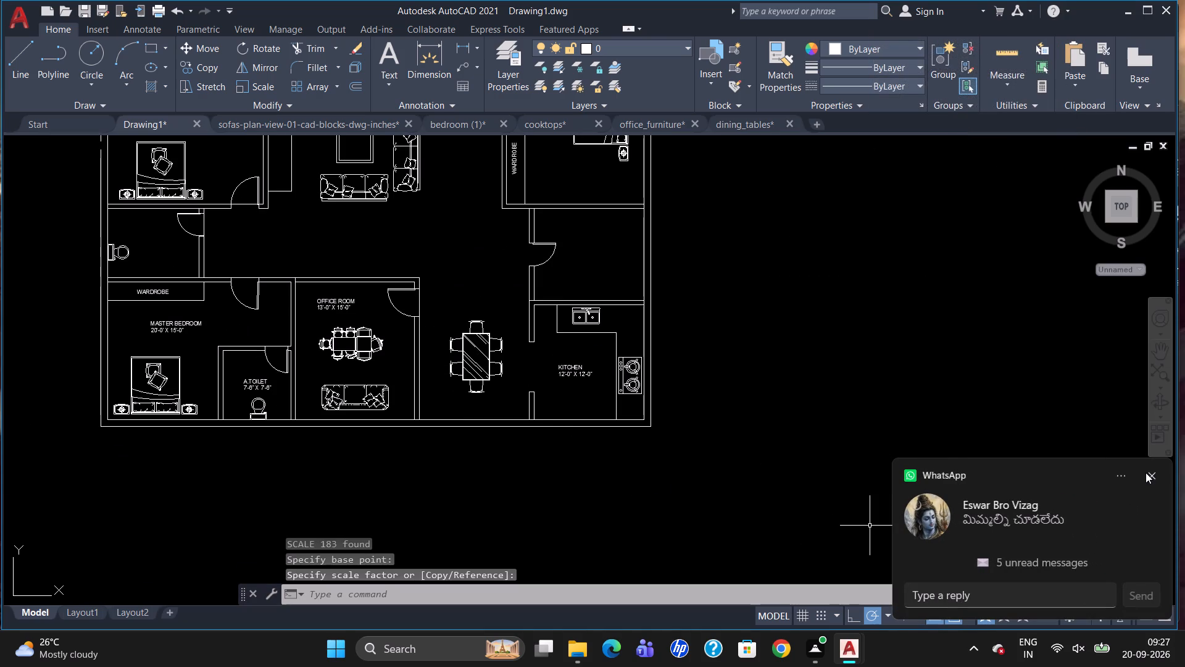
left_click(1147, 472)
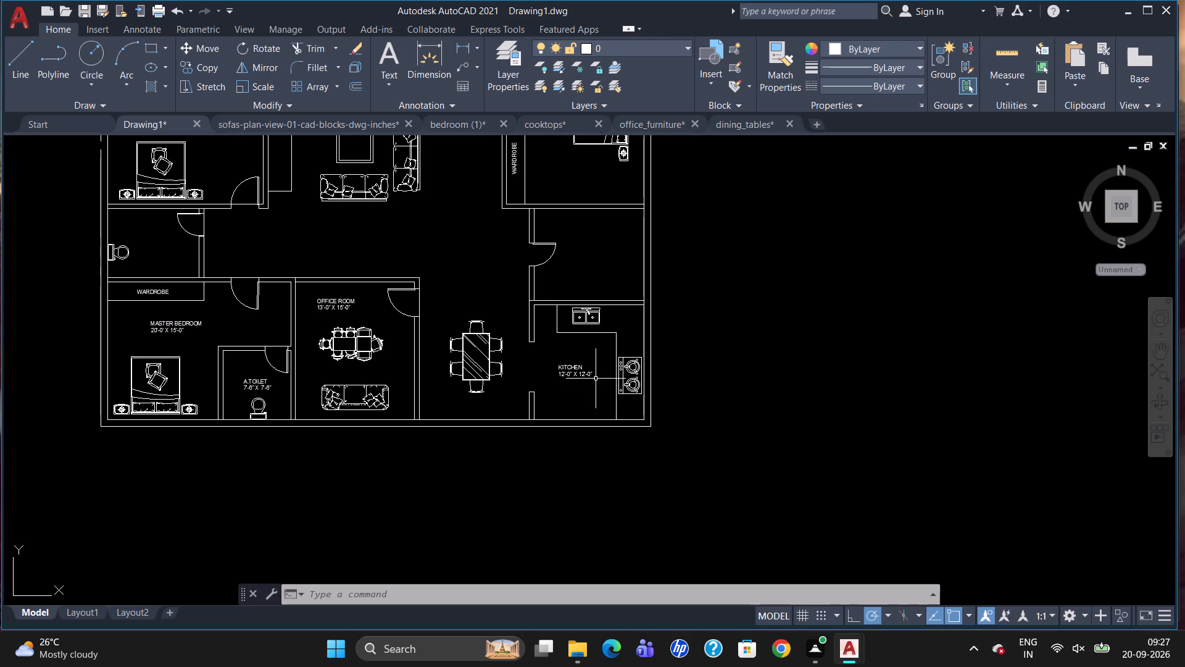
Add multiline text POOJA with 12'-0" X 10'-0" below it at 5" height in the room north of the kitchen.
scroll(585, 390, "down", 1)
scroll(540, 288, "up", 2)
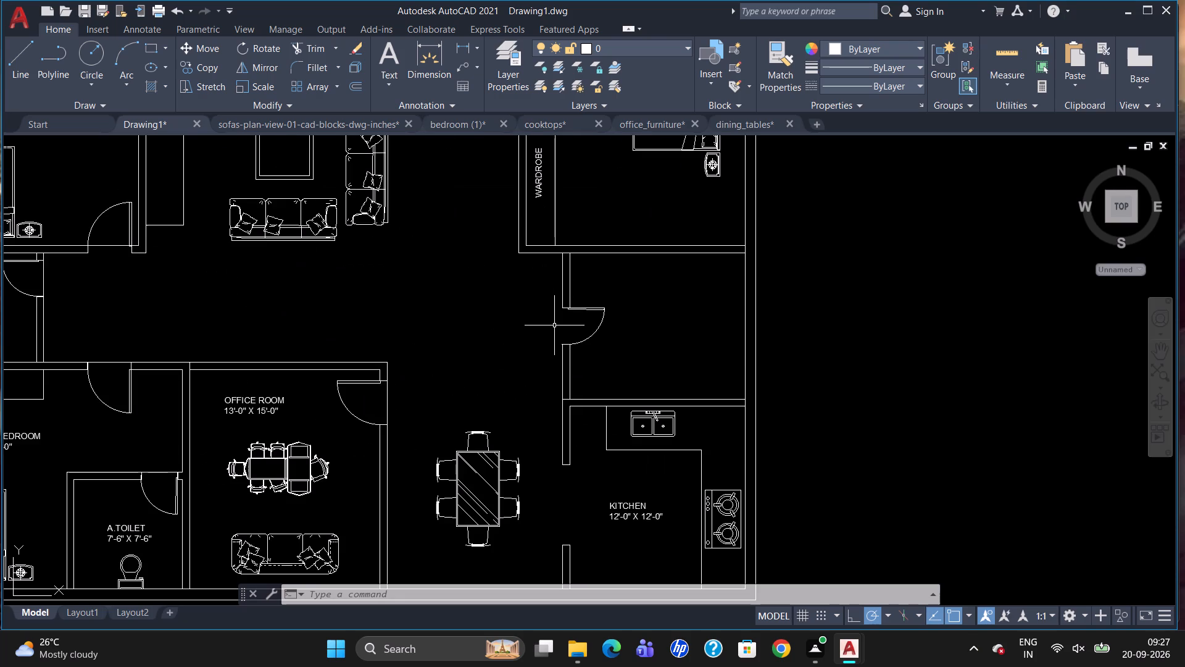
key("t")
key("Return")
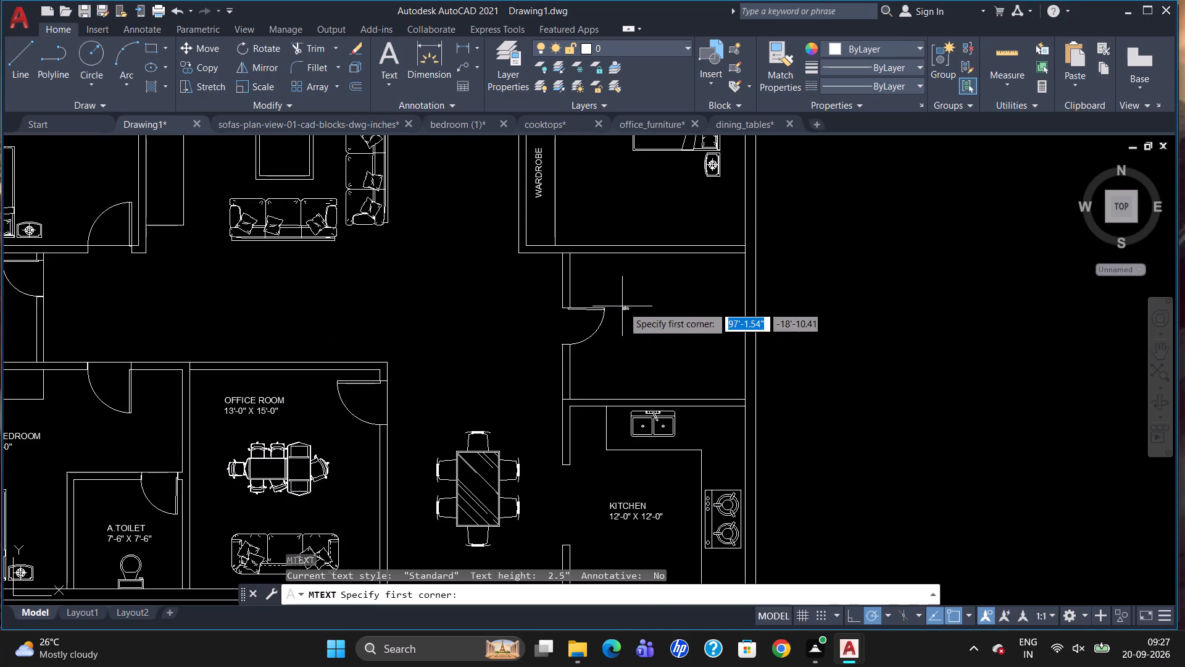
left_click_drag(627, 304, 638, 339)
left_click(701, 359)
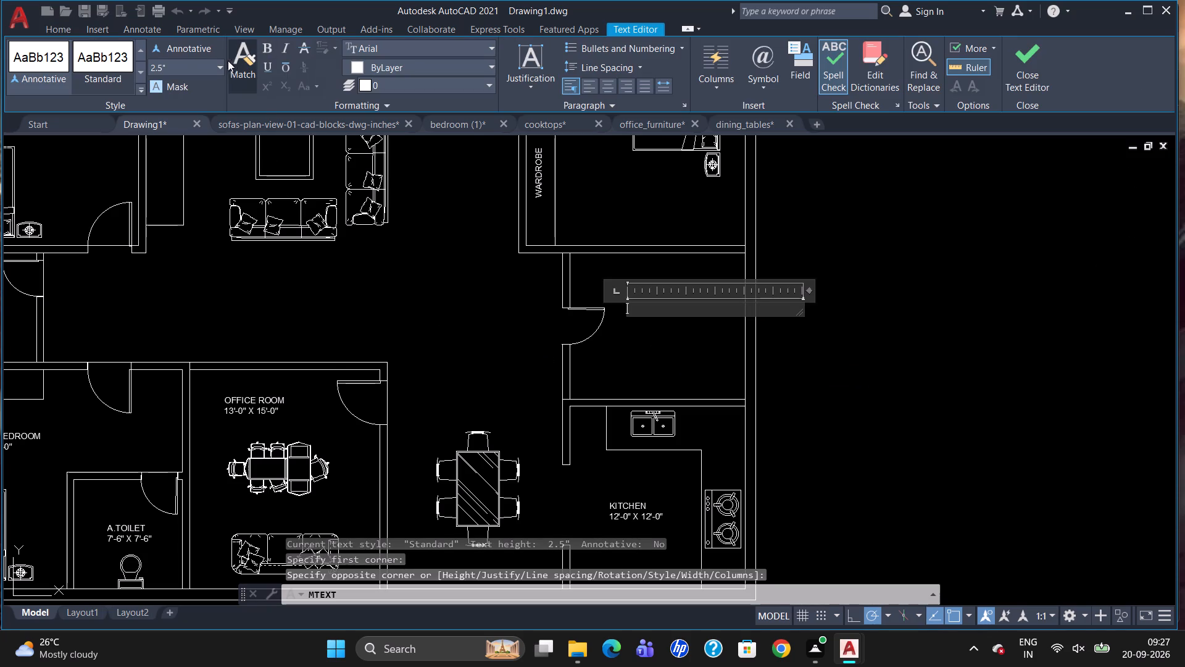
left_click(180, 62)
key("BackSpace")
key("5")
key("Return")
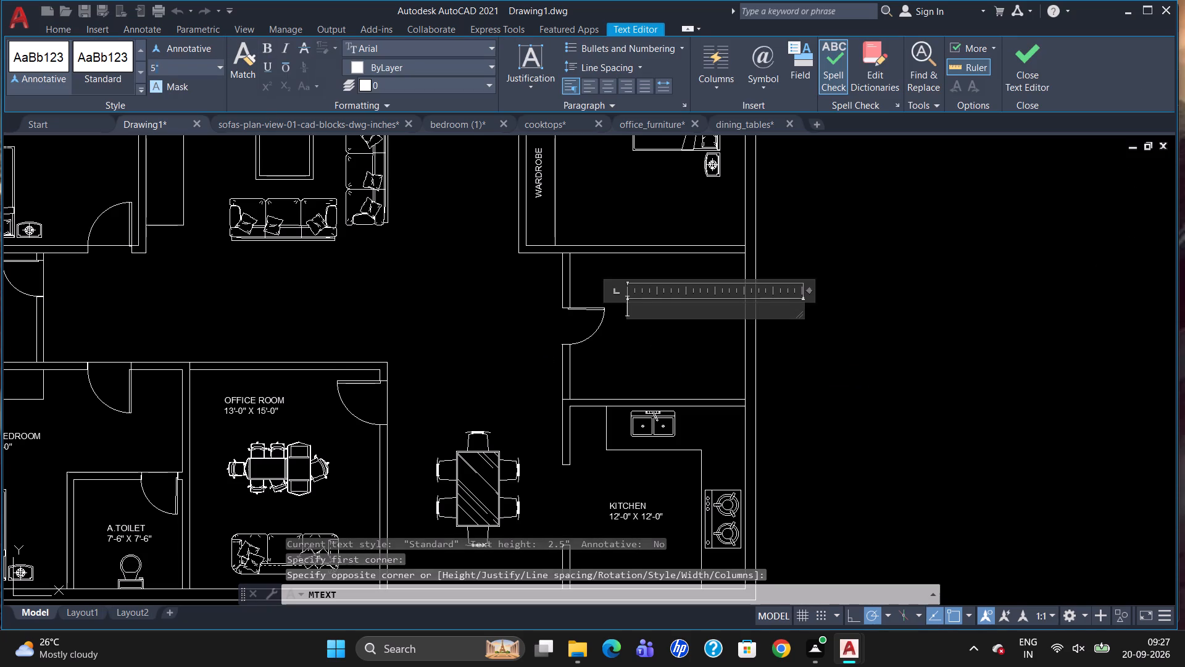
type("POOJA")
key("Return")
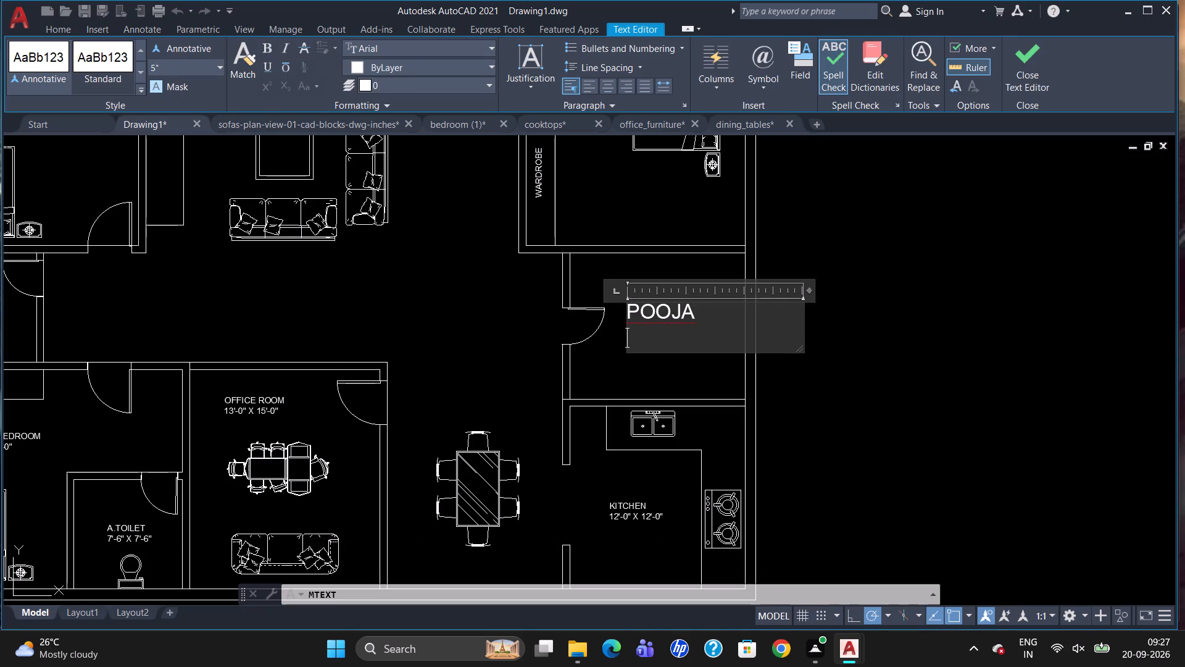
key("1")
type("2'-0\" X")
key("space")
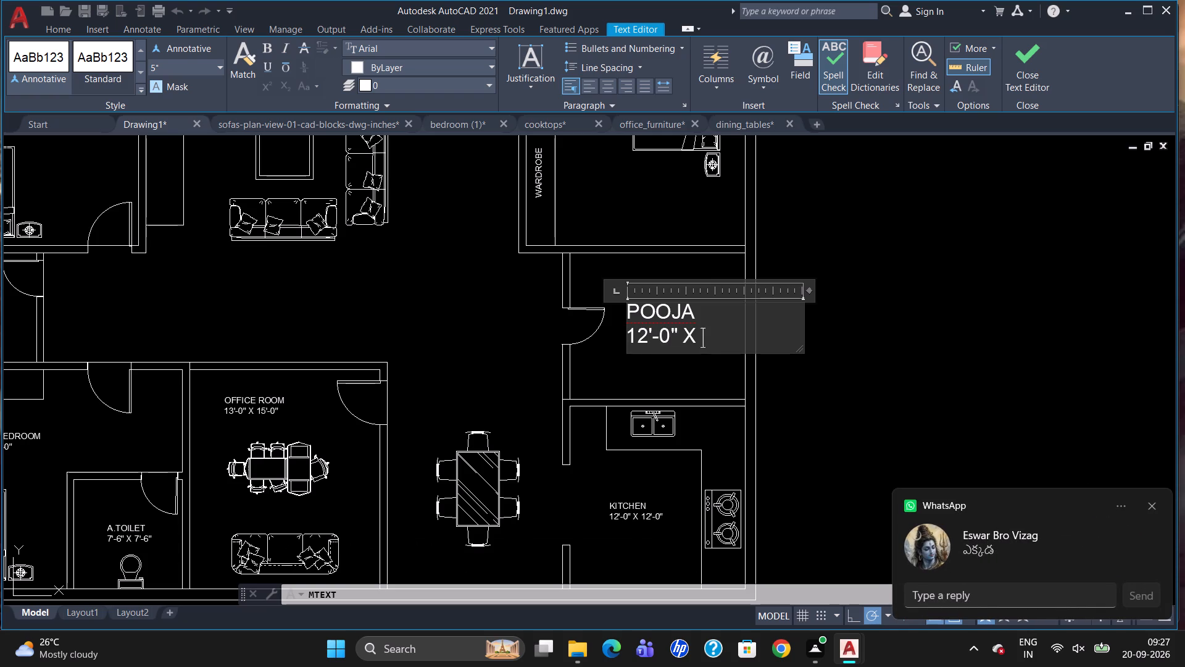
key("1")
type("0'")
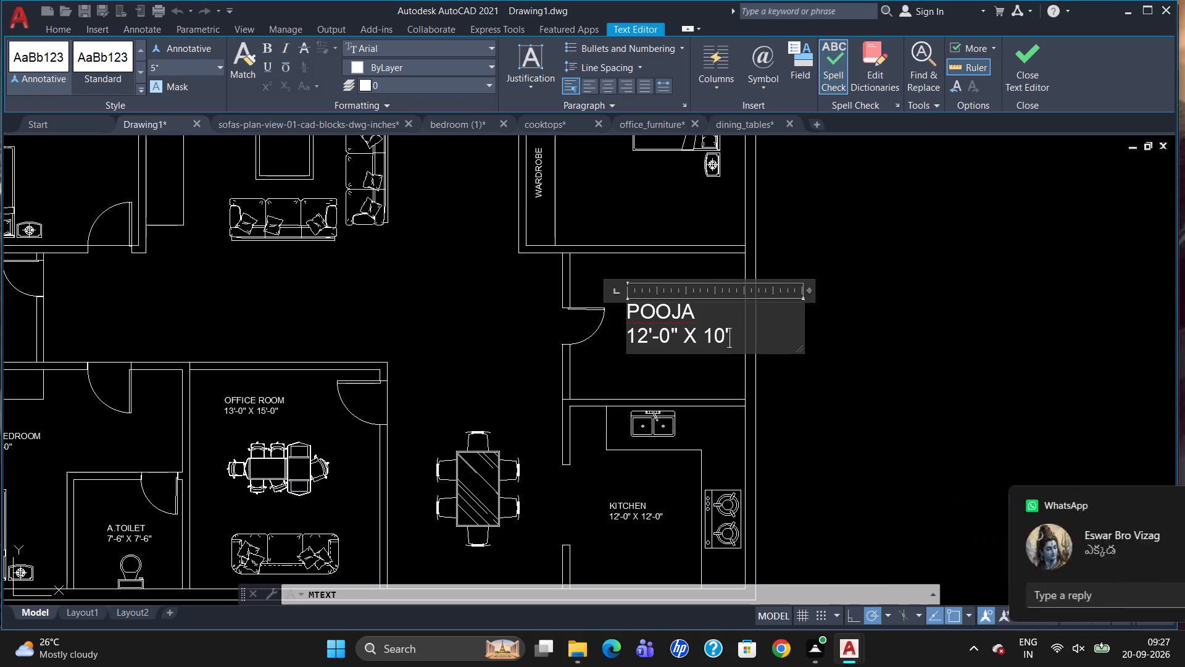
type("-0\"")
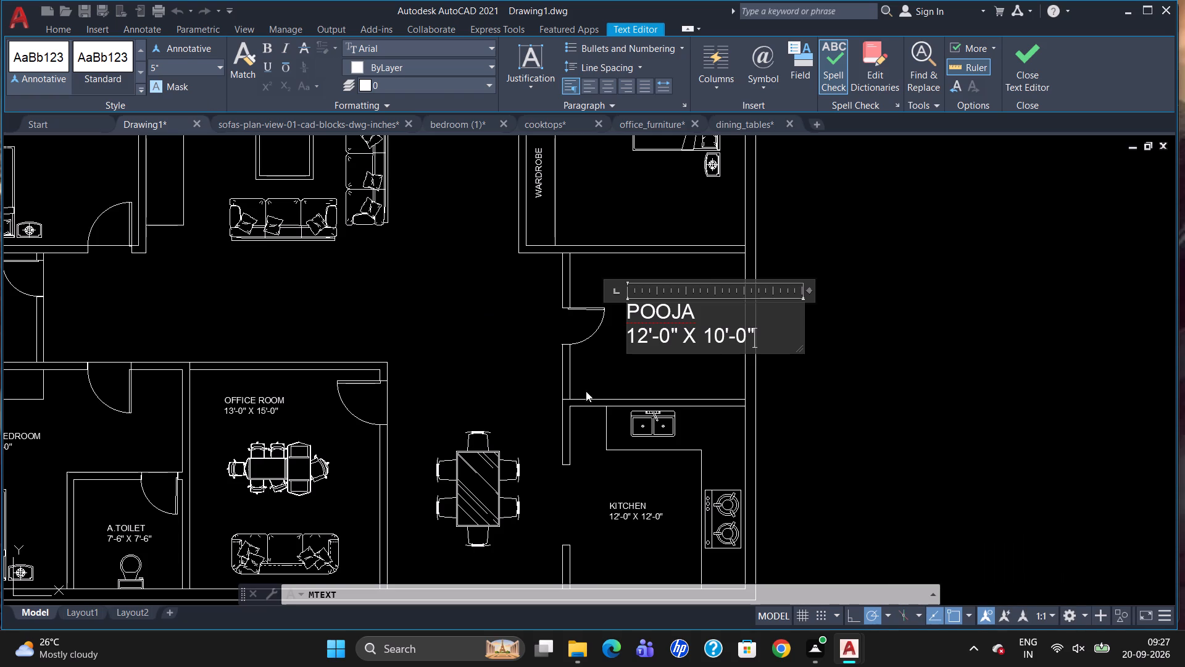
left_click(588, 401)
Measure the northeast bedroom's wall dimensions with Quick measure.
scroll(615, 348, "down", 1)
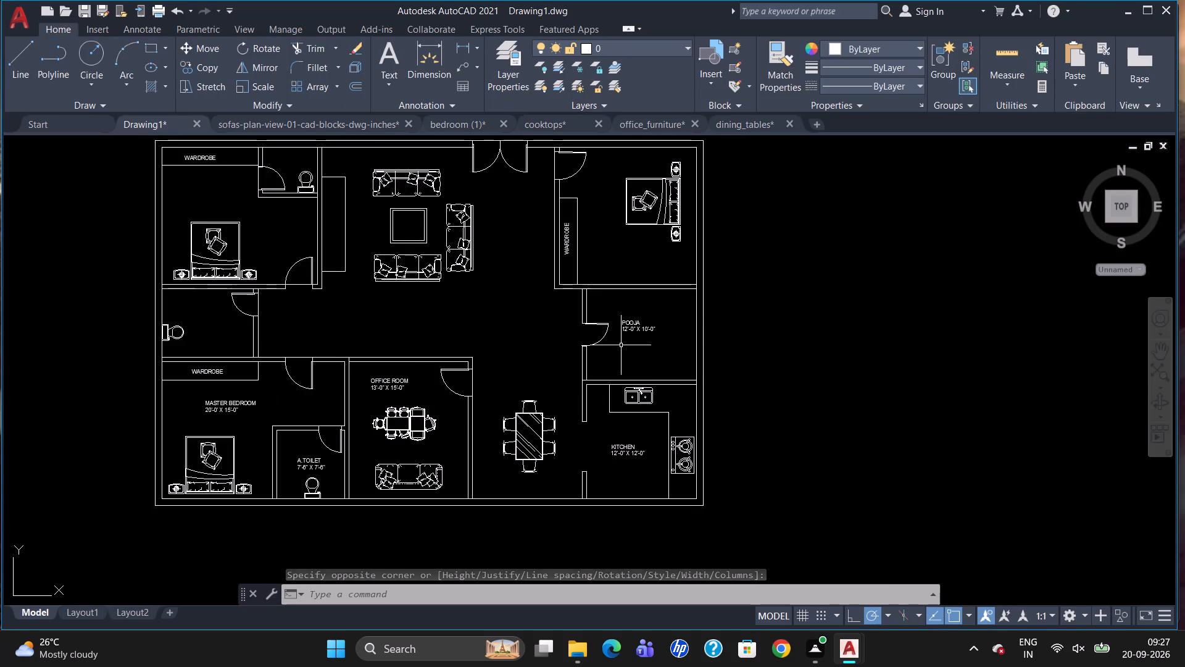
scroll(627, 358, "down", 1)
scroll(583, 198, "up", 2)
scroll(649, 266, "down", 1)
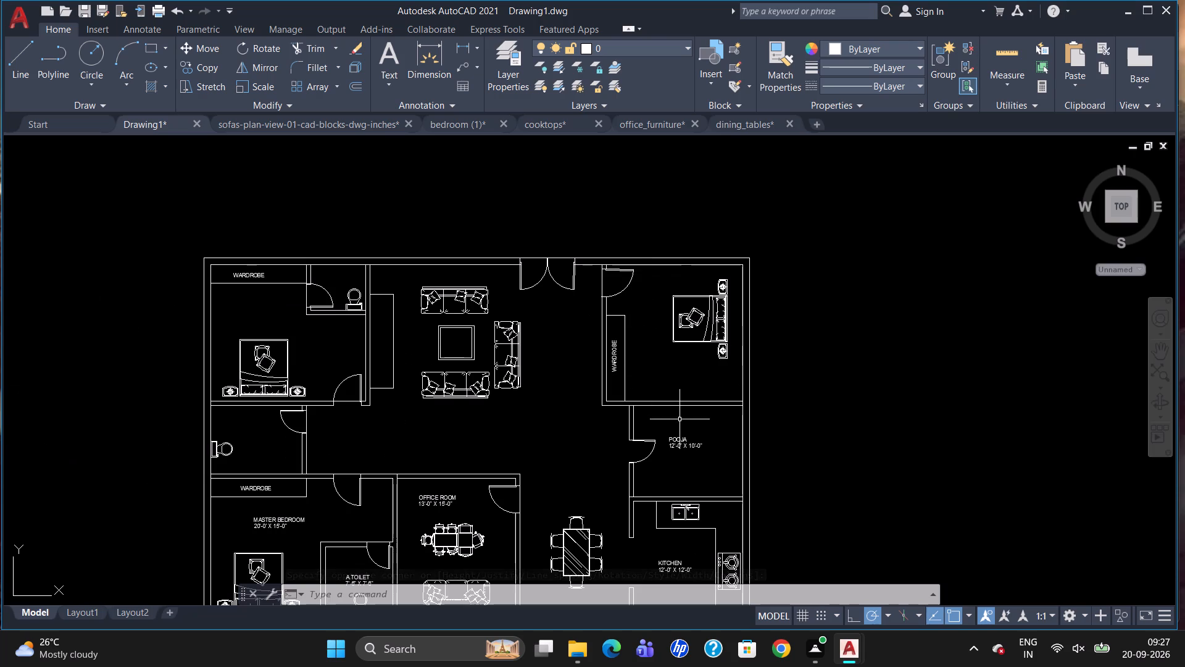
scroll(604, 263, "down", 1)
scroll(644, 381, "up", 1)
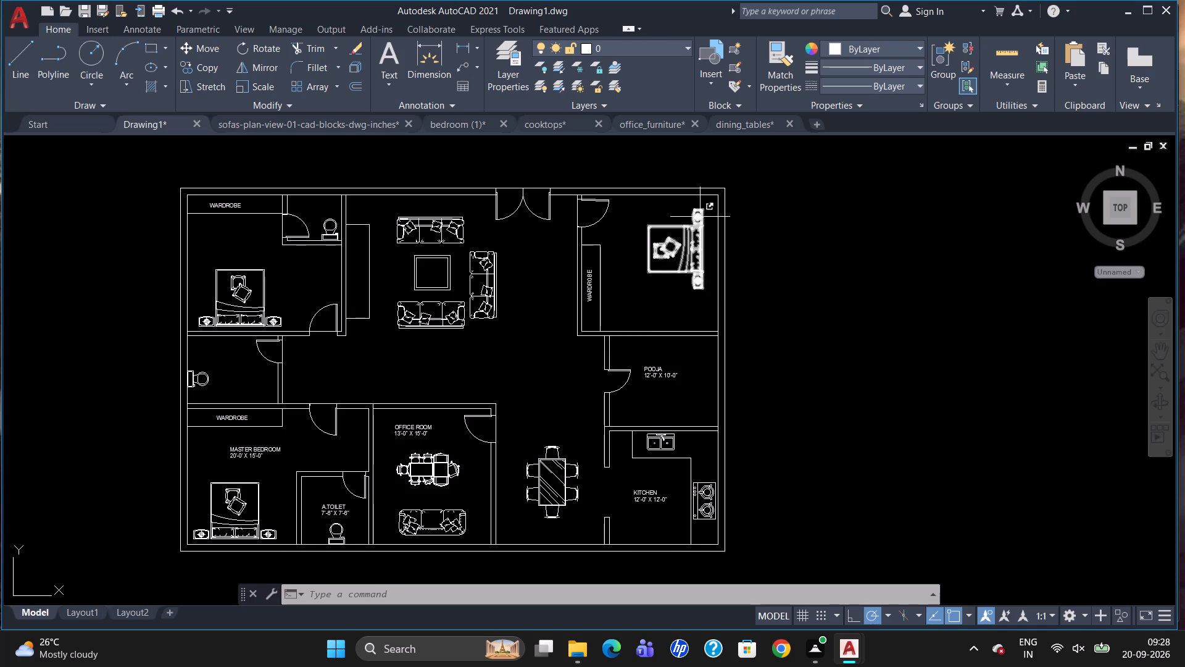
left_click_drag(997, 81, 994, 88)
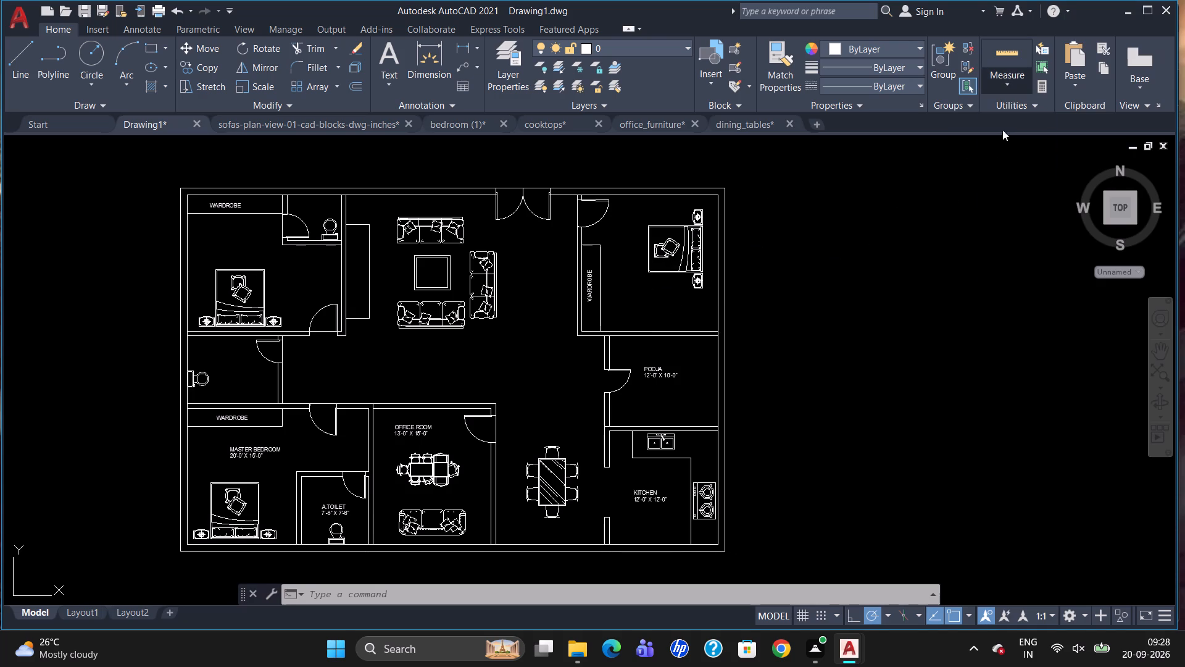
left_click(1031, 111)
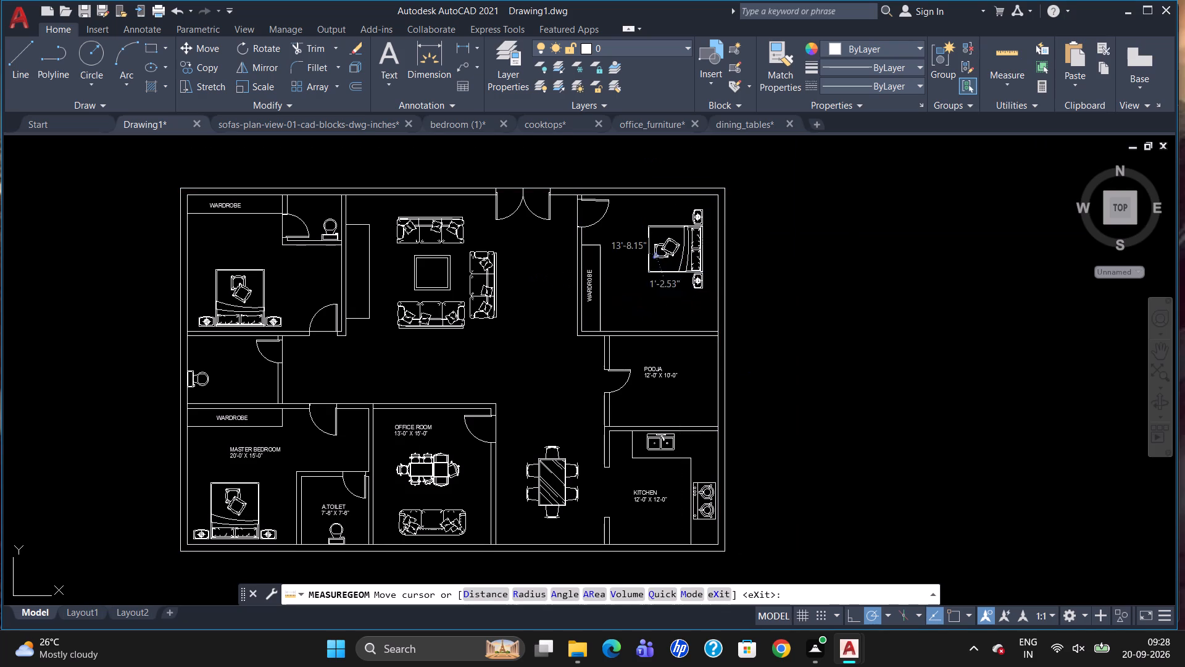
scroll(640, 245, "up", 3)
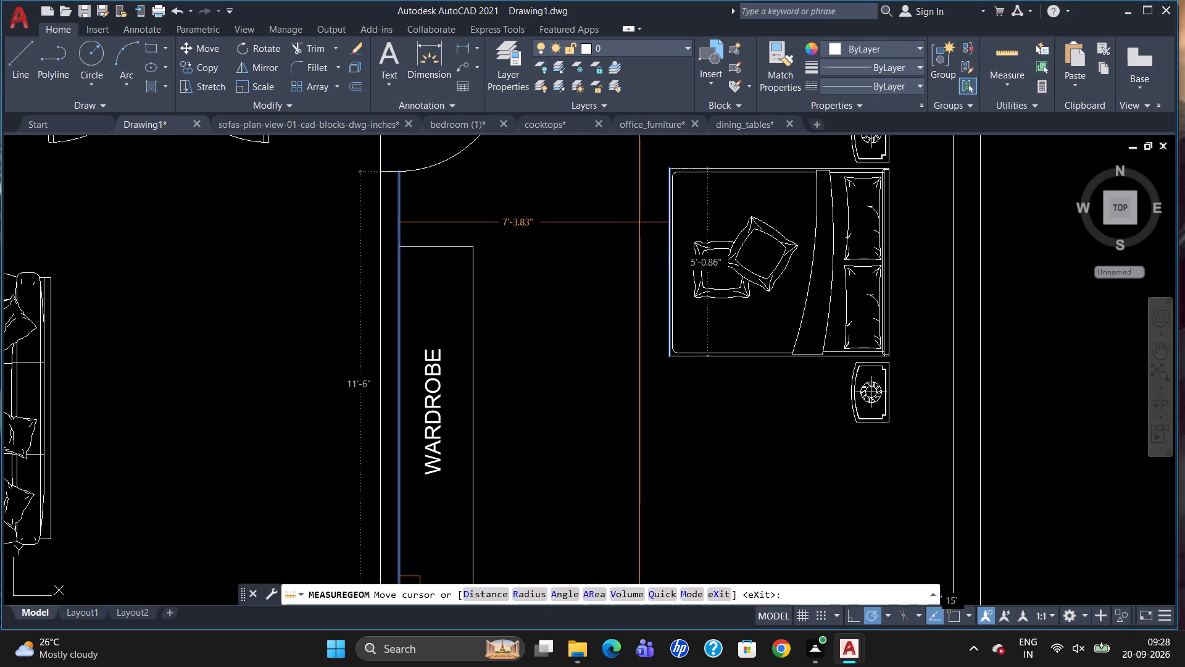
scroll(662, 287, "down", 2)
scroll(694, 201, "up", 2)
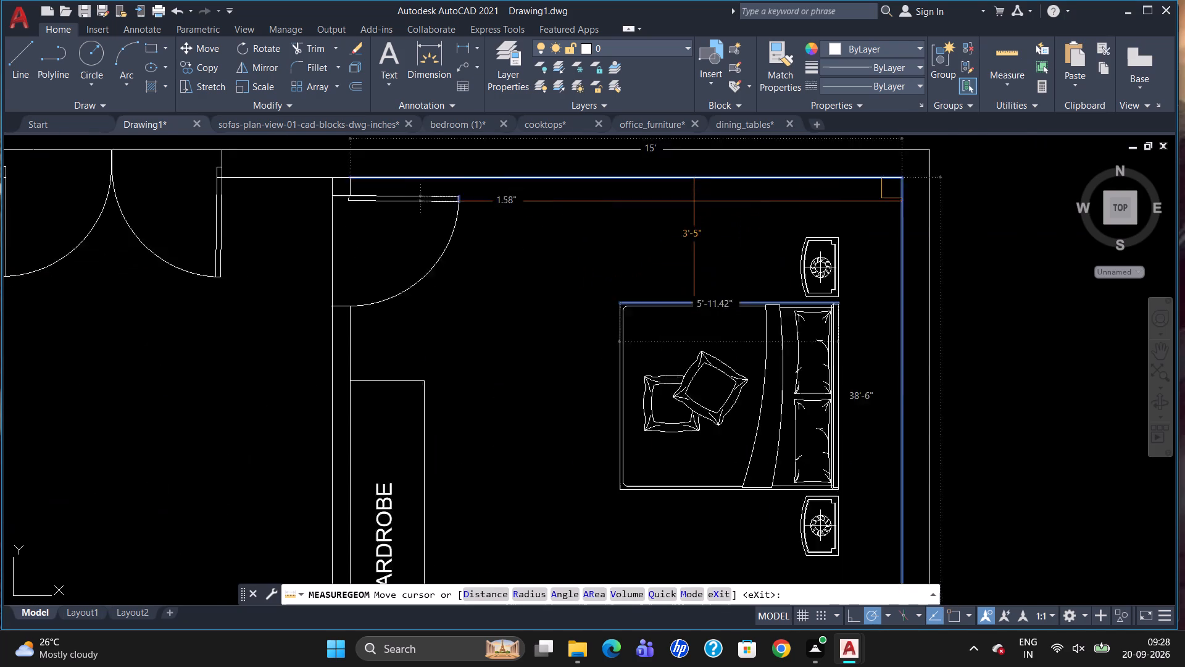
scroll(694, 201, "up", 1)
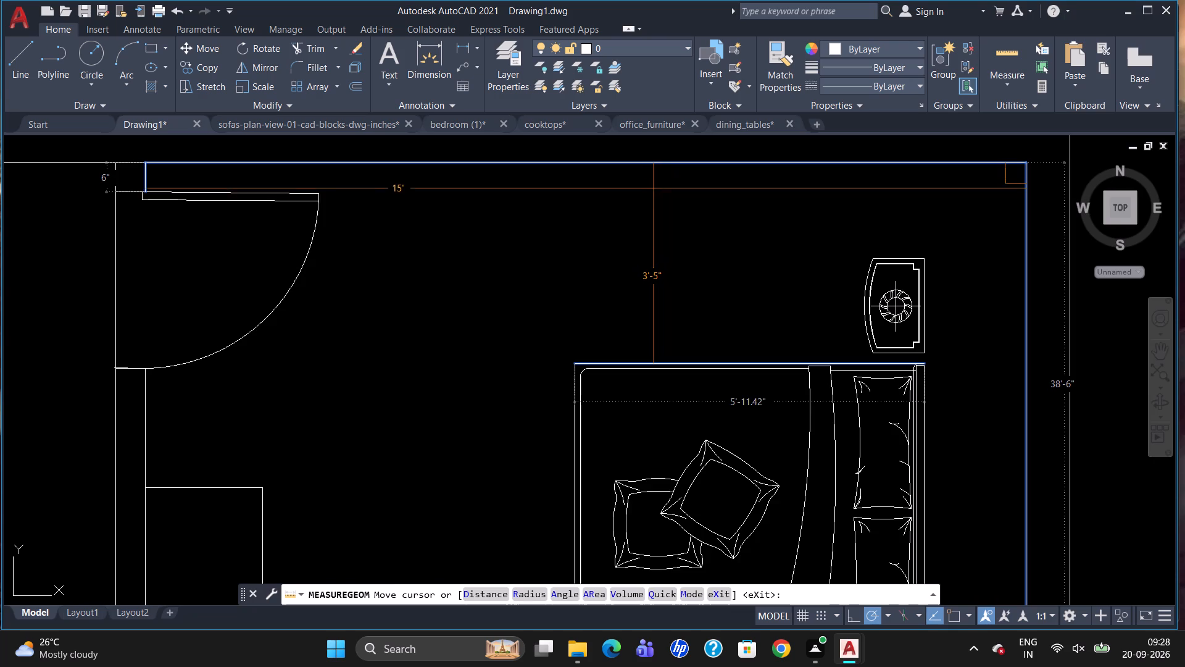
scroll(658, 192, "down", 3)
key("Escape")
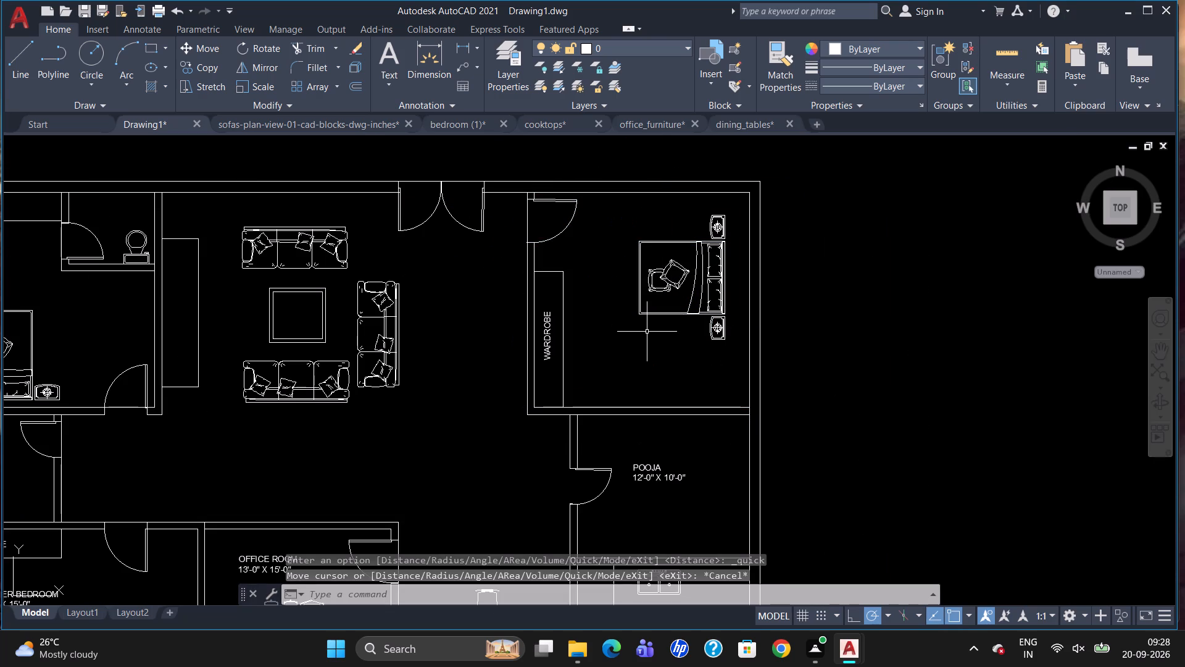
Add multiline text C.BEDROOM with 15'-0" X 15'-0" below it at 5" height inside the northeast bedroom.
key("t")
key("Return")
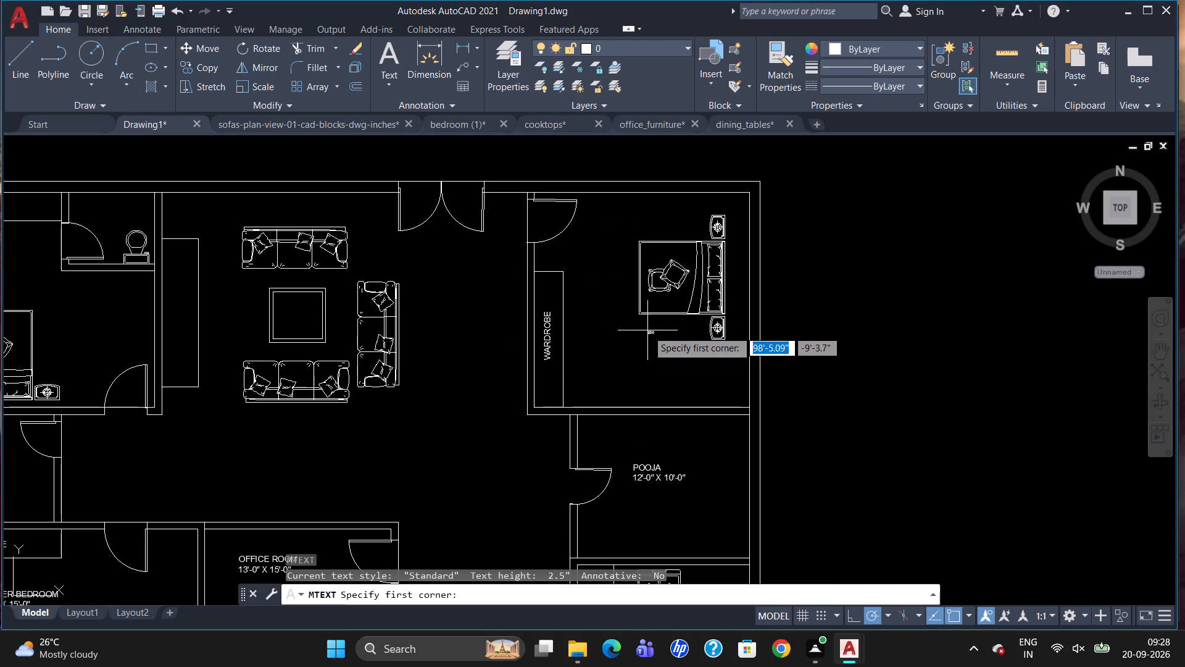
left_click_drag(597, 345, 604, 371)
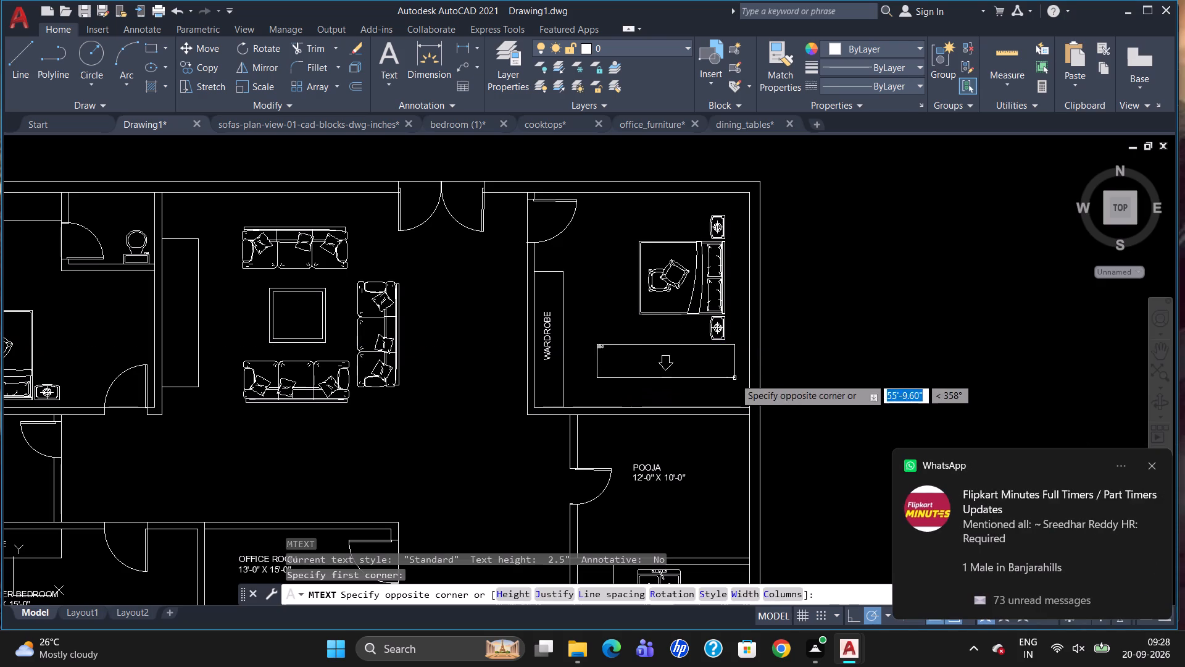
left_click(734, 378)
left_click(194, 61)
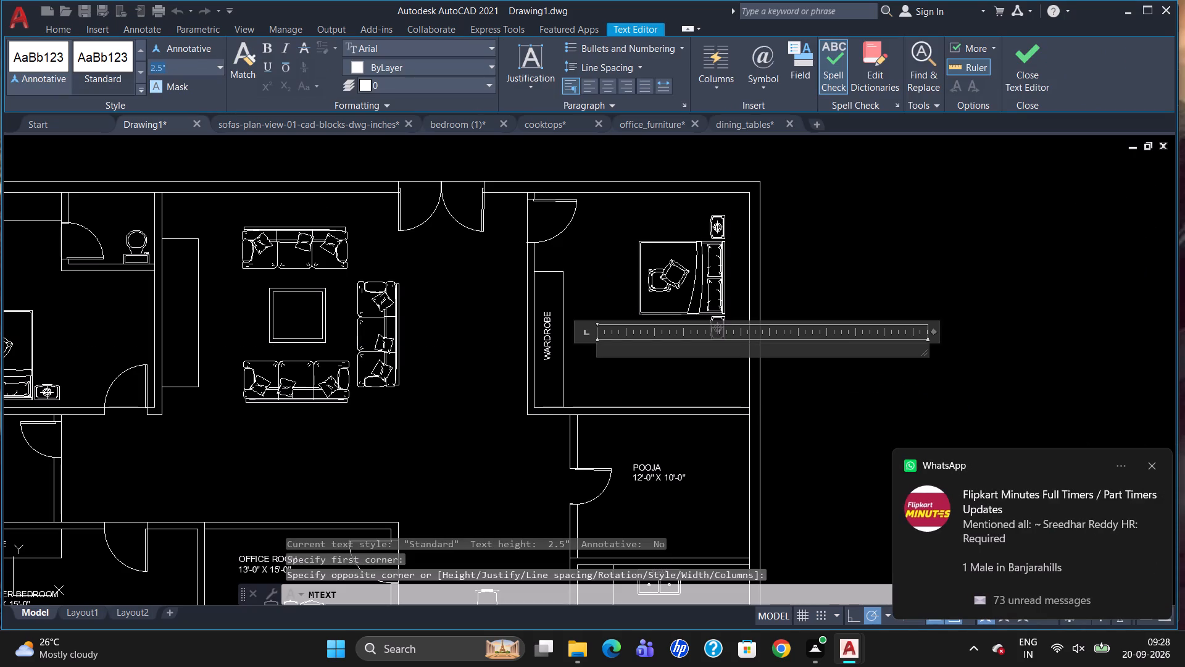
key("BackSpace")
key("5")
key("Return")
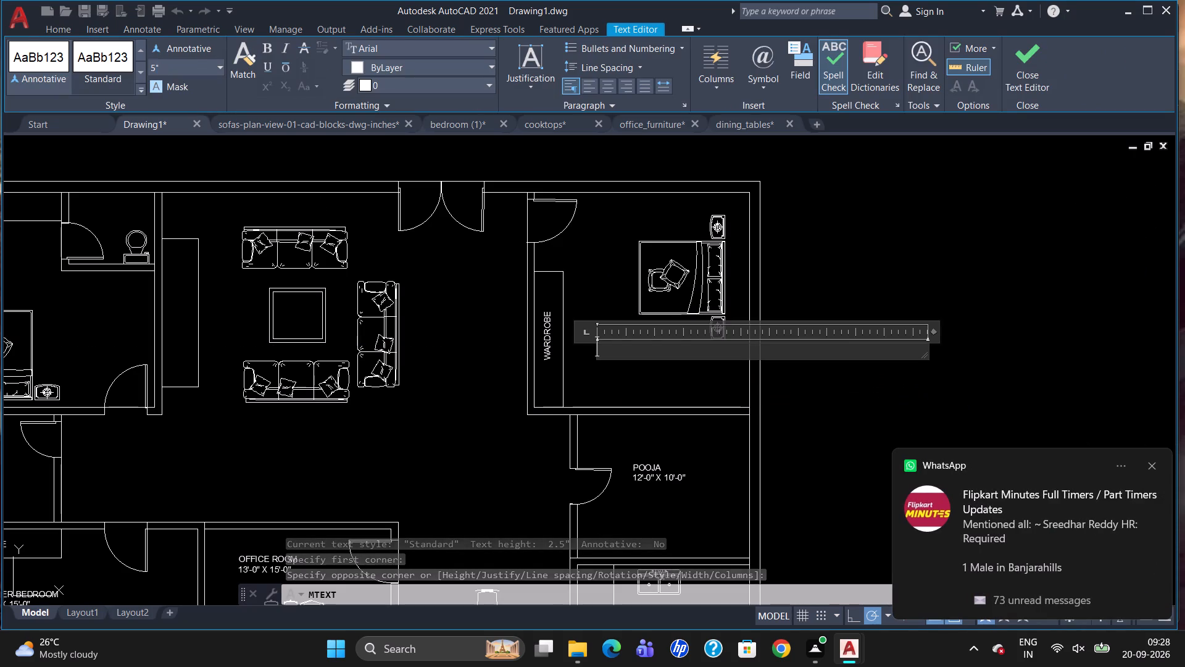
type("C.BEDROOM")
key("Return")
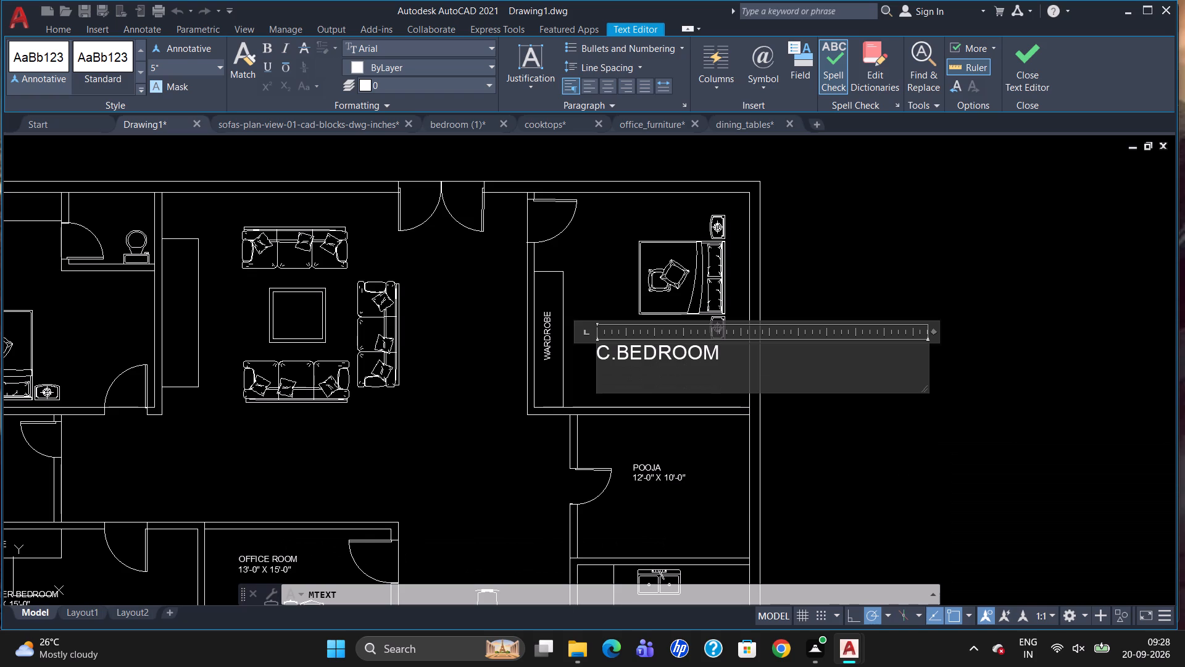
type("15'-0\" X 15")
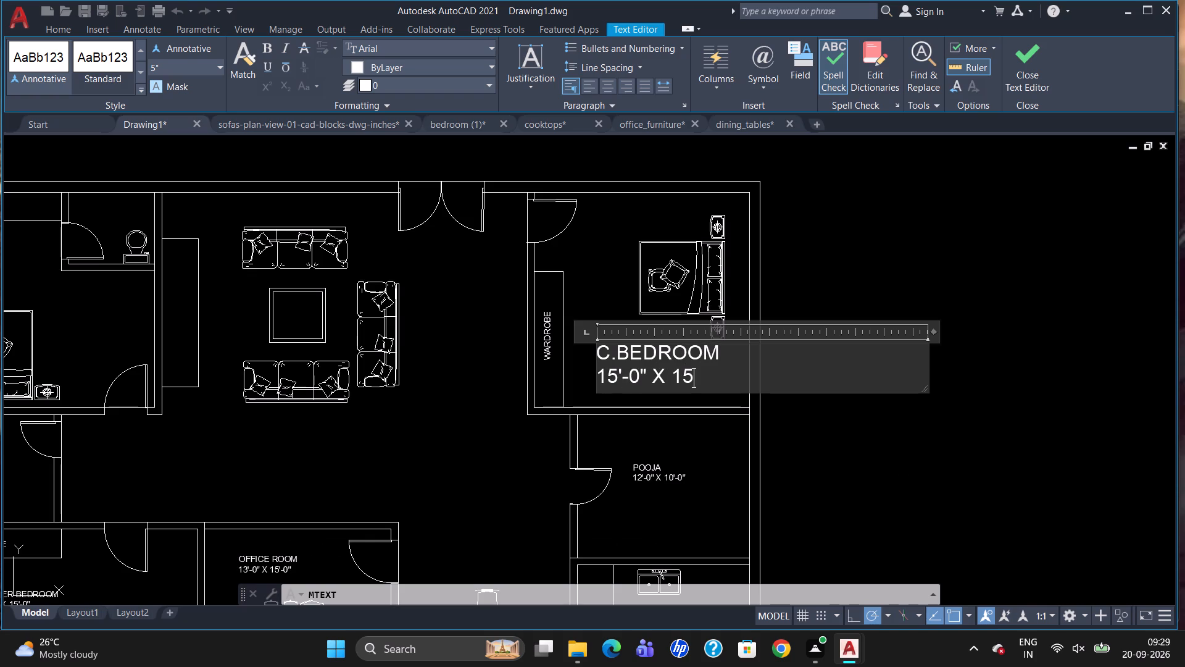
type("'-0\"")
left_click(383, 346)
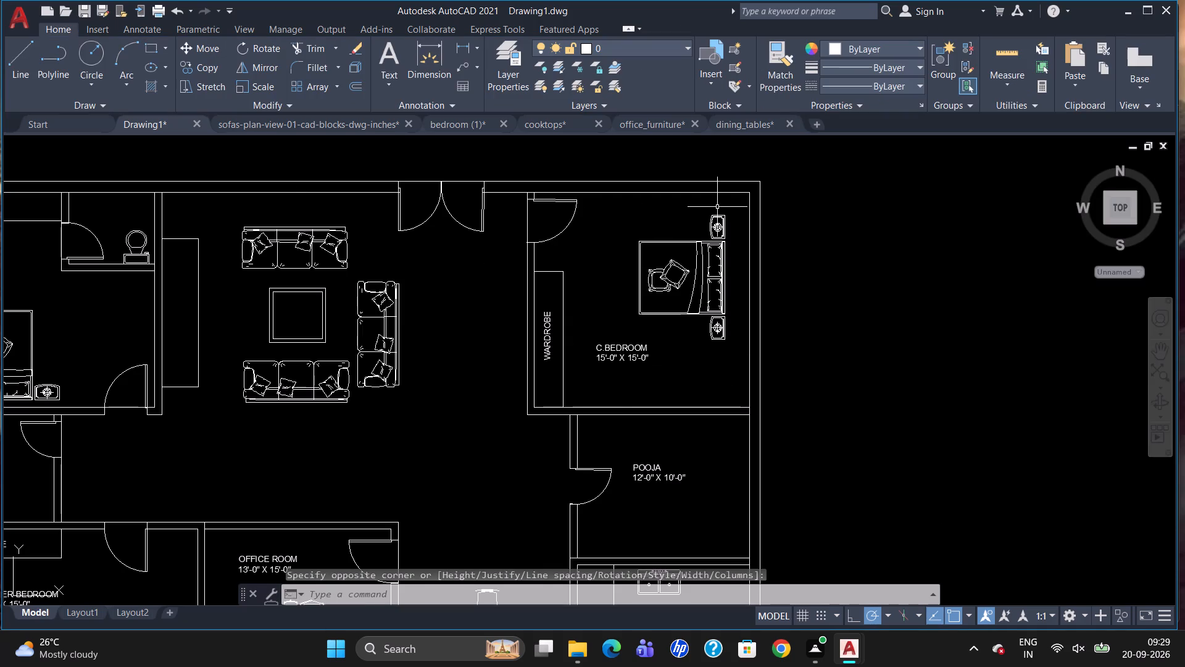
Add multiline text GUEST BEDROOM at 5" height in the northwest bedroom, between the wardrobe and the bed.
scroll(729, 249, "down", 2)
scroll(598, 305, "up", 2)
scroll(742, 296, "down", 1)
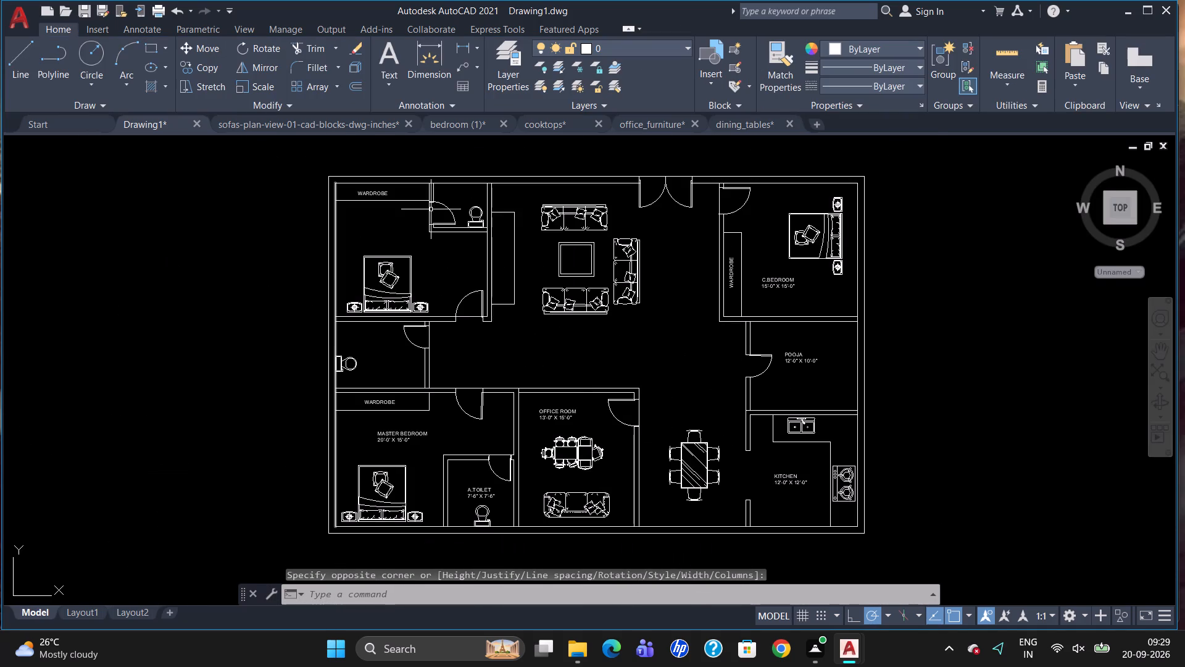
scroll(440, 196, "up", 1)
key("t")
key("Return")
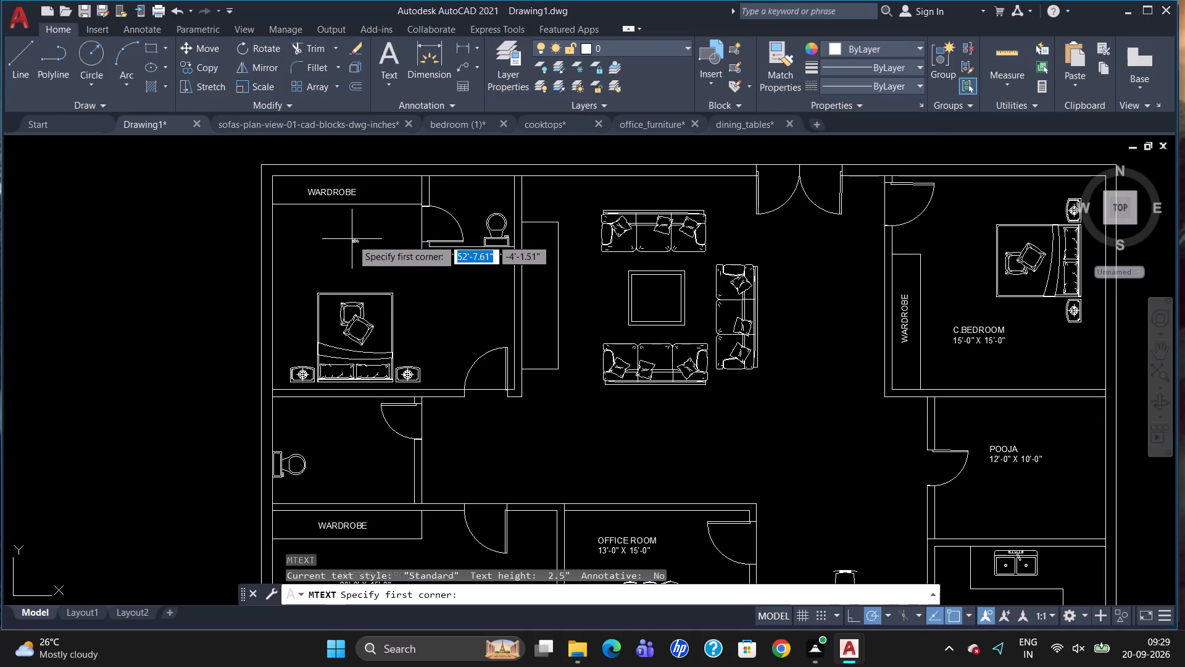
left_click_drag(299, 240, 301, 250)
left_click(364, 258)
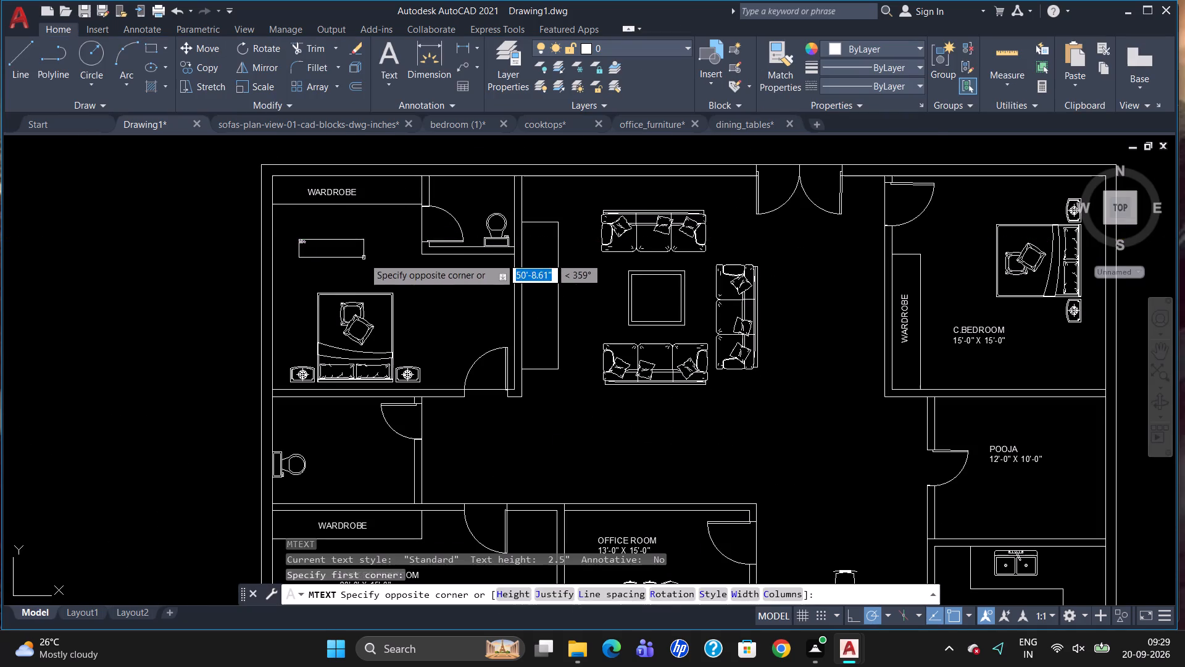
left_click(193, 66)
key("BackSpace")
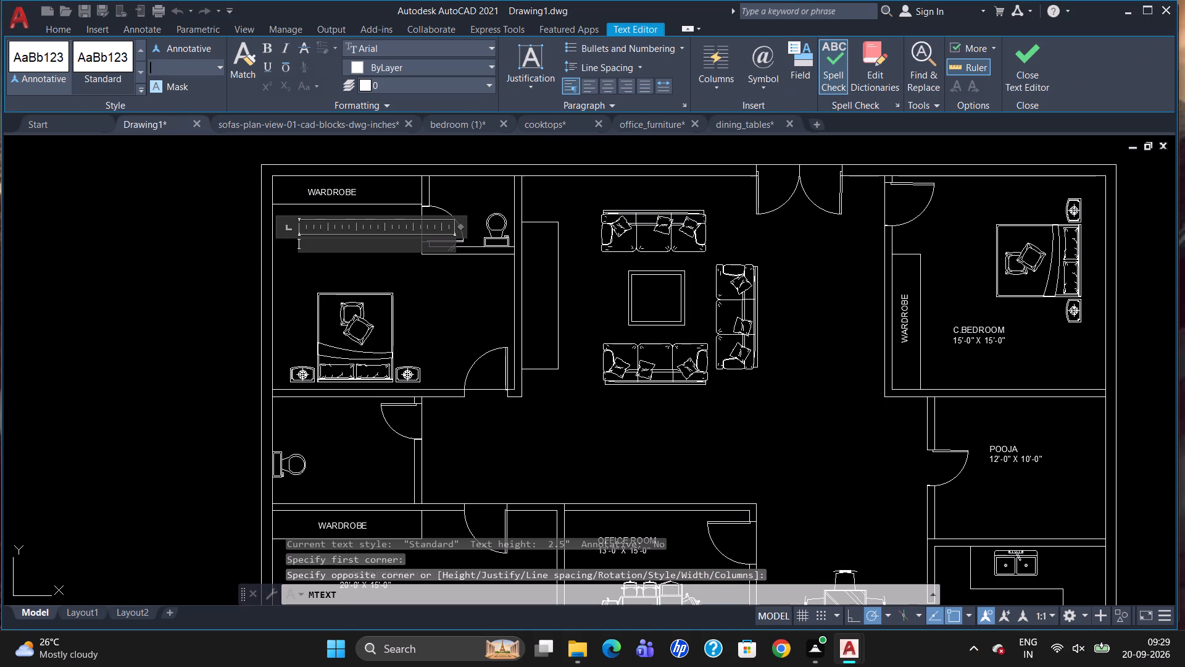
key("5")
key("Return")
type("GUEST BEDROOM")
key("Return")
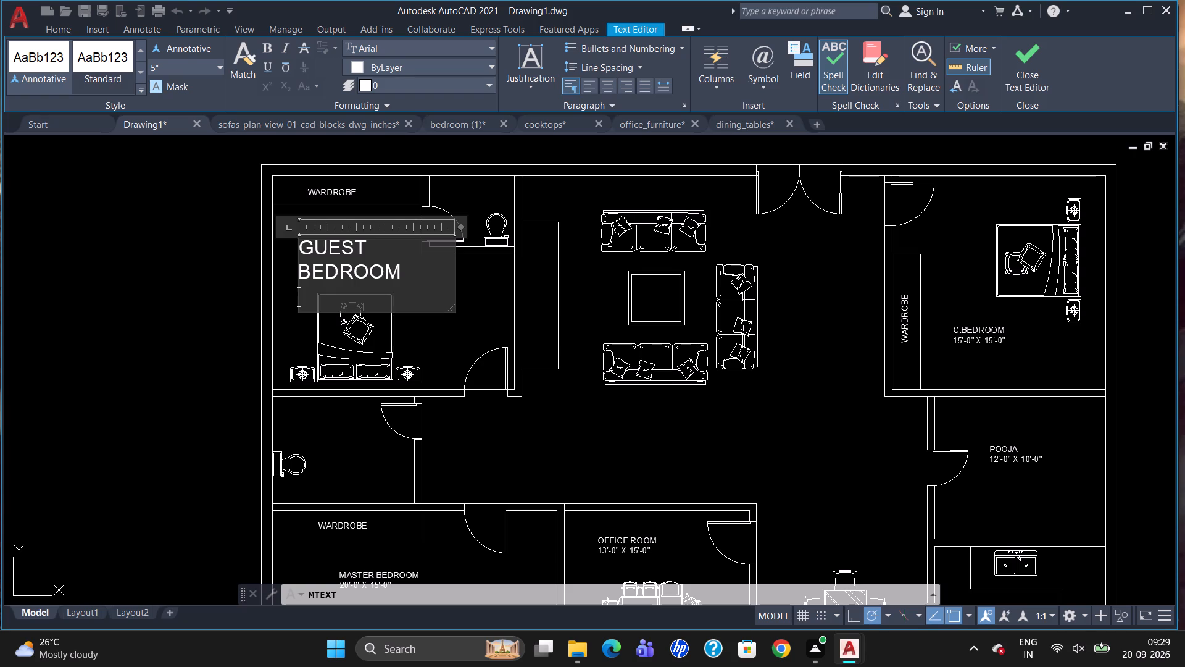
scroll(222, 95, "down", 1)
scroll(282, 162, "down", 1)
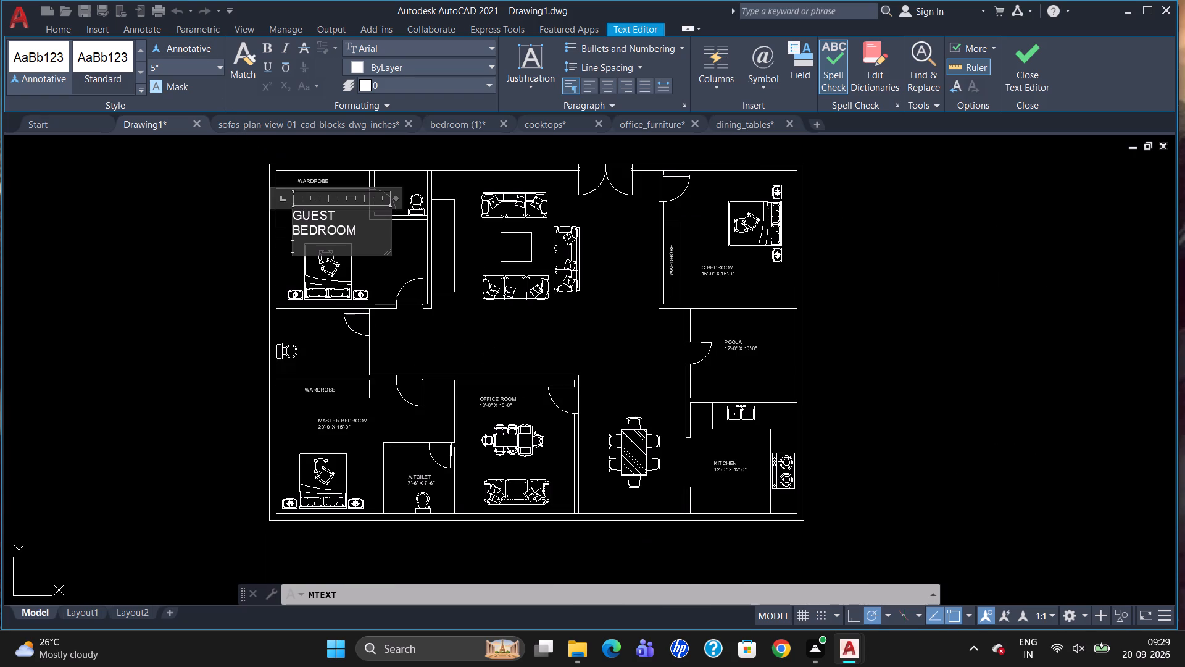
left_click(342, 306)
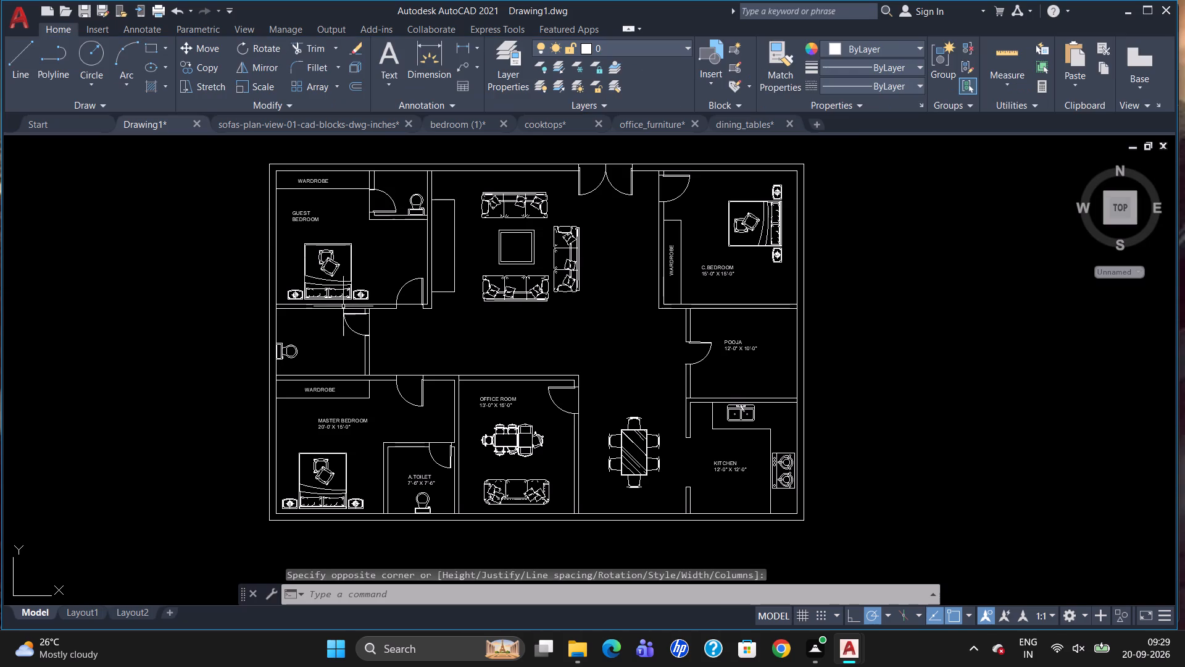
Measure the guest bedroom's wall dimensions with Quick measure.
left_click(1005, 73)
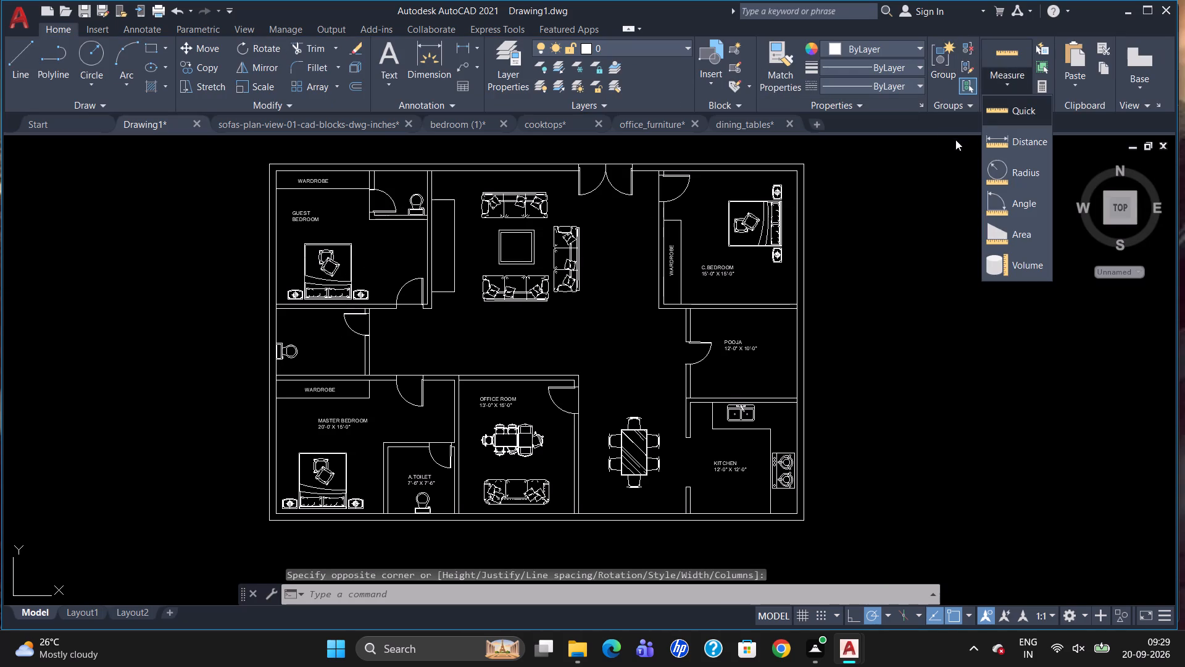
left_click(984, 107)
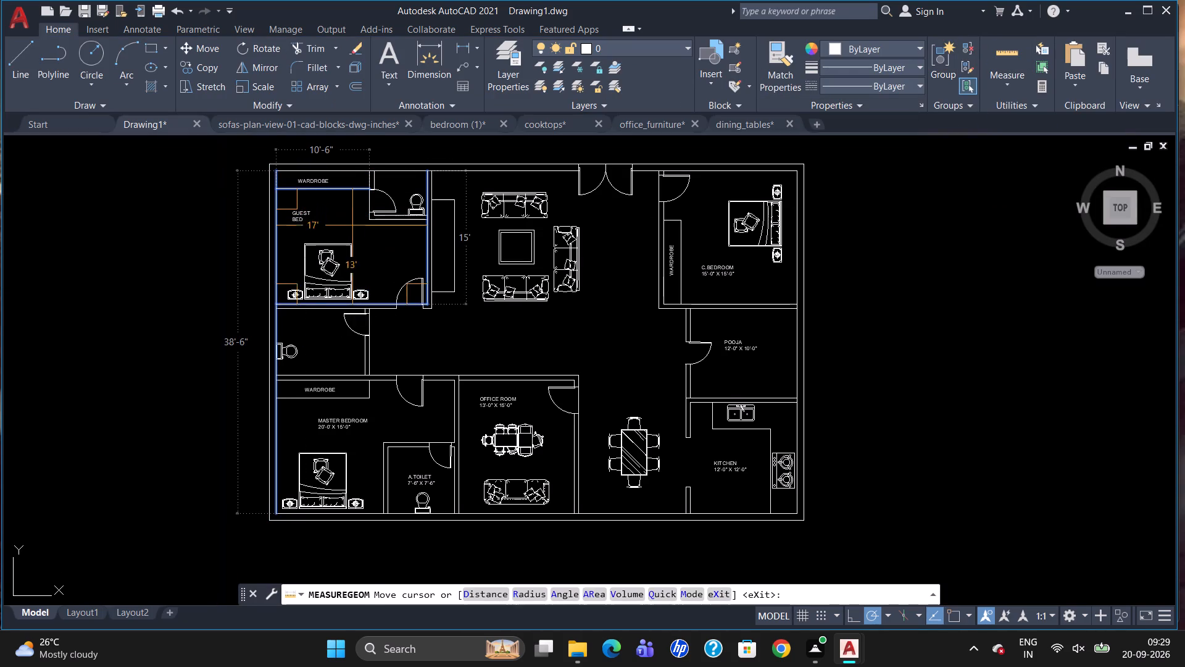
scroll(433, 201, "up", 2)
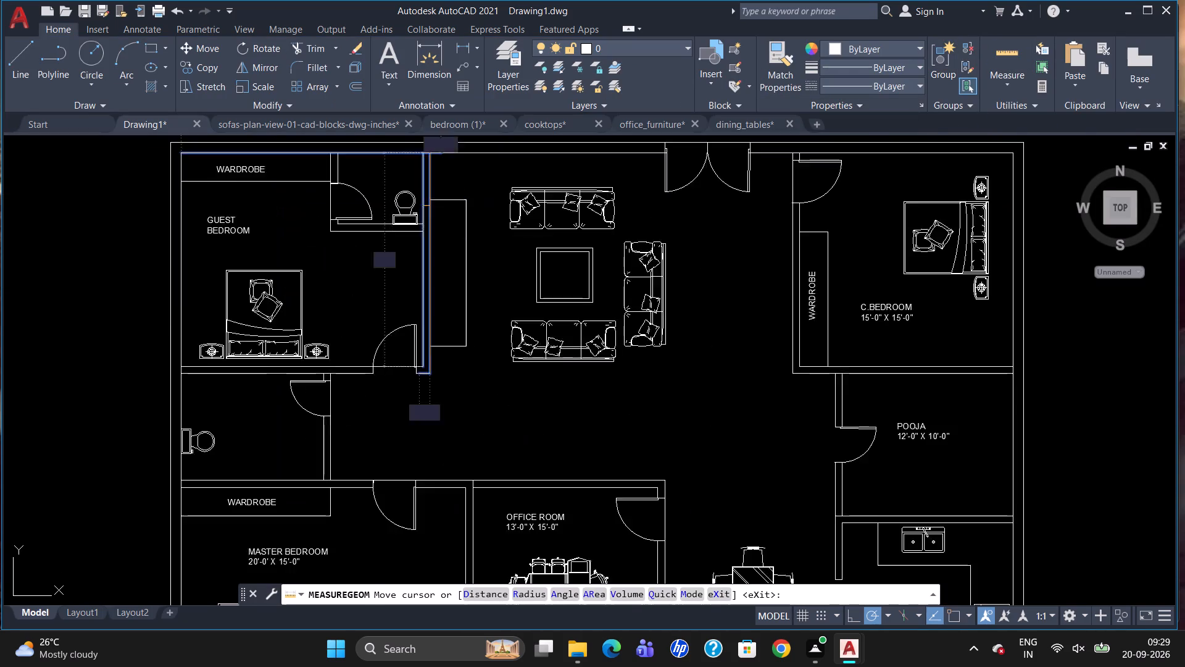
scroll(412, 241, "down", 1)
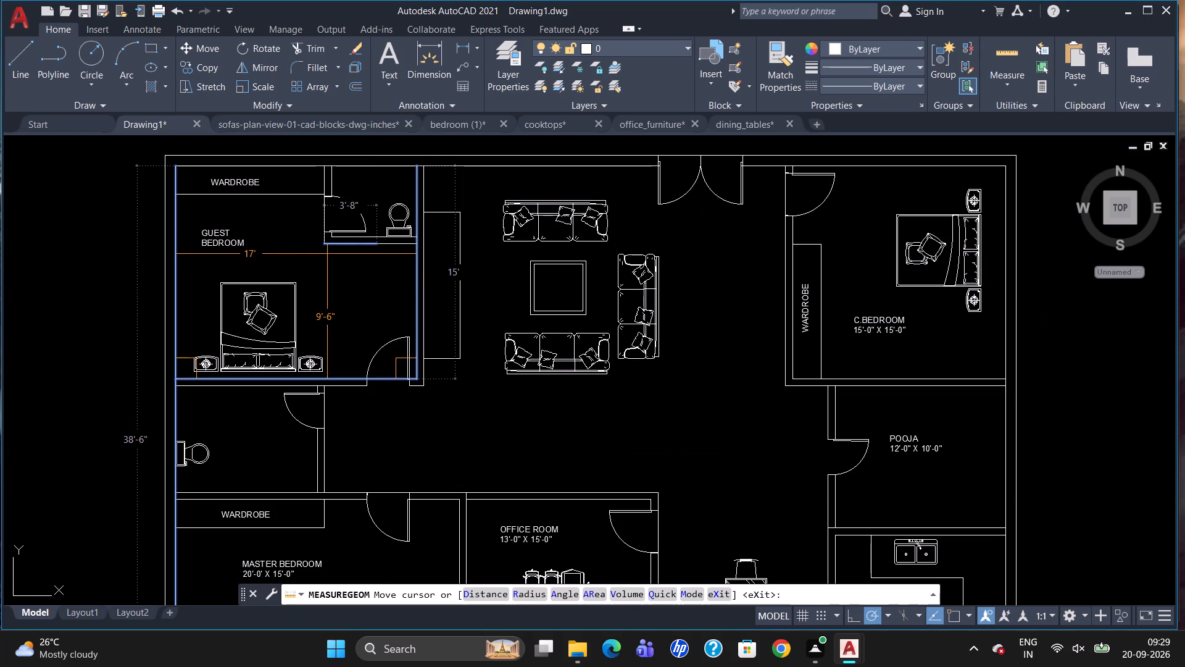
key("Escape")
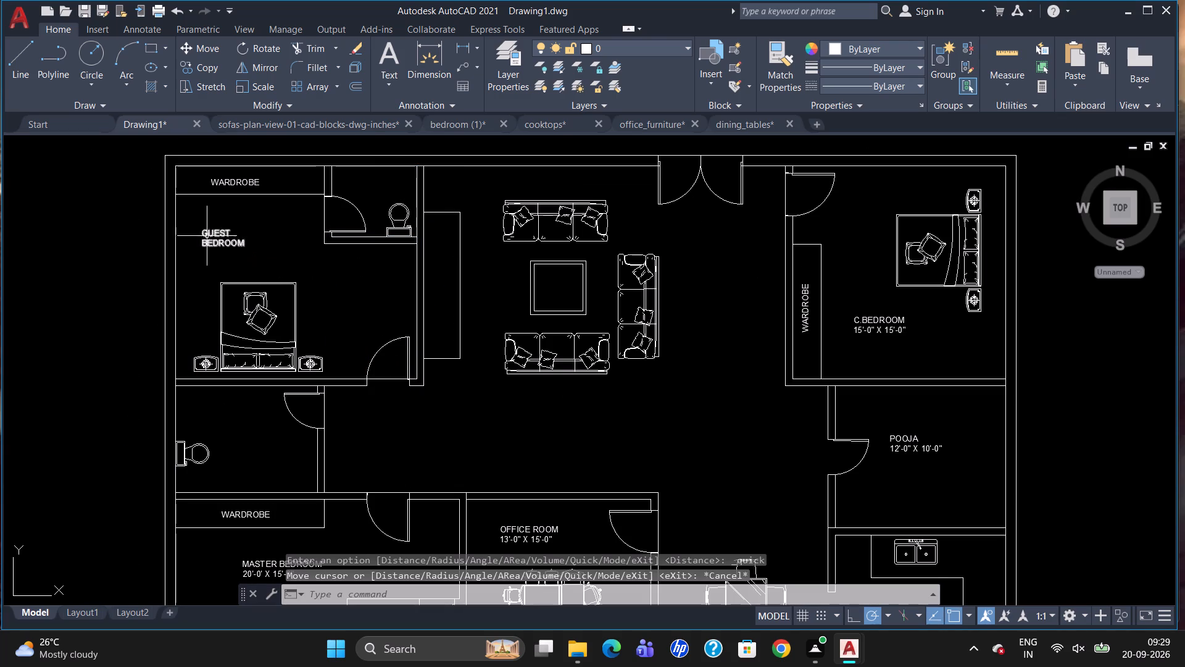
Add 17'-0" X 15'-0" below the GUEST BEDROOM label and widen its text box so each line fits unbroken.
left_click(210, 233)
left_click(210, 233)
left_click(258, 243)
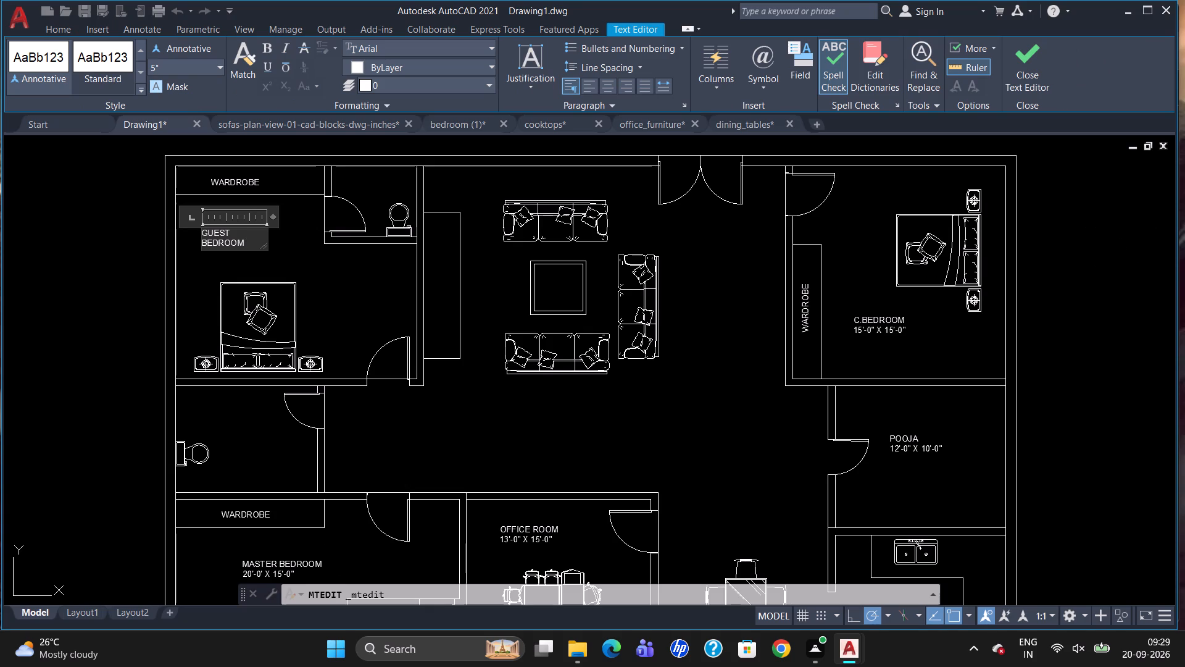
key("Return")
type("17")
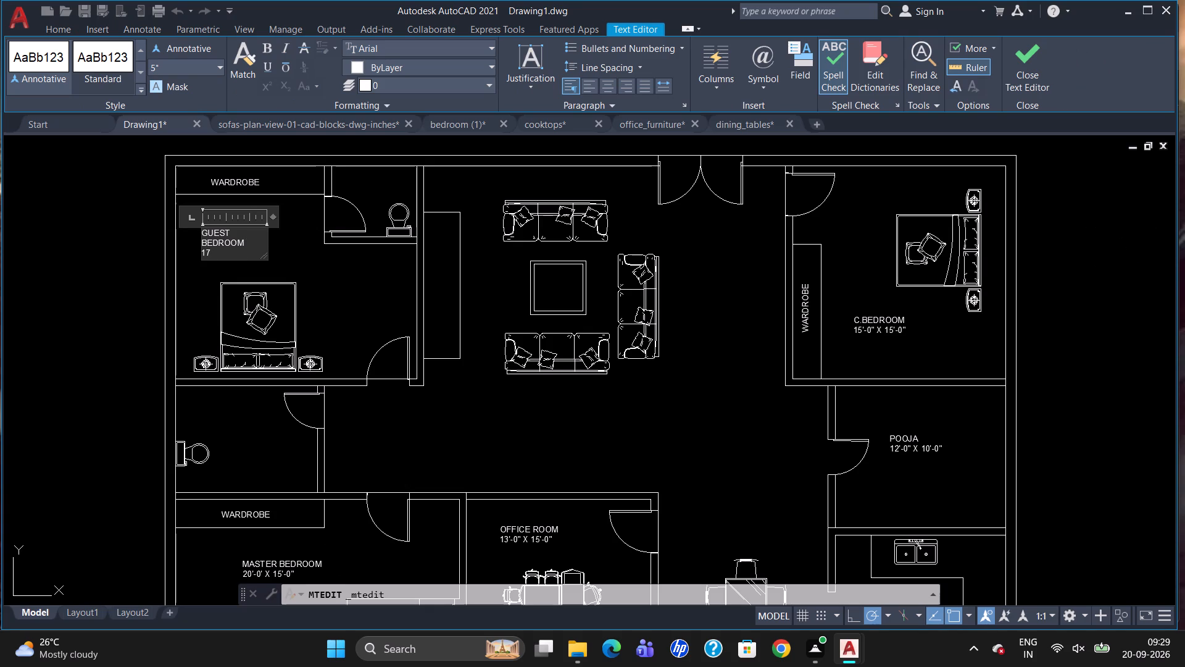
type("'-0\" X 1")
type("5'-0\"")
left_click_drag(272, 216, 320, 235)
left_click(328, 318)
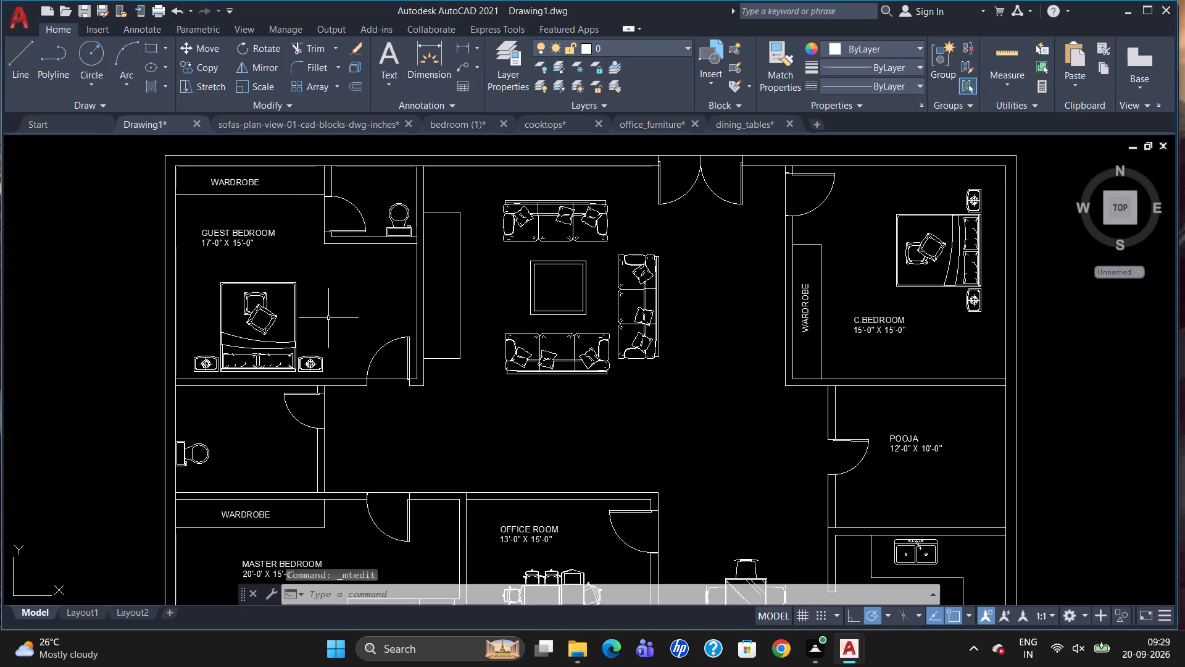
Add multiline text LIVING at 5" height between the east sofa and the C.BEDROOM wardrobe wall.
scroll(329, 318, "down", 1)
scroll(514, 227, "down", 1)
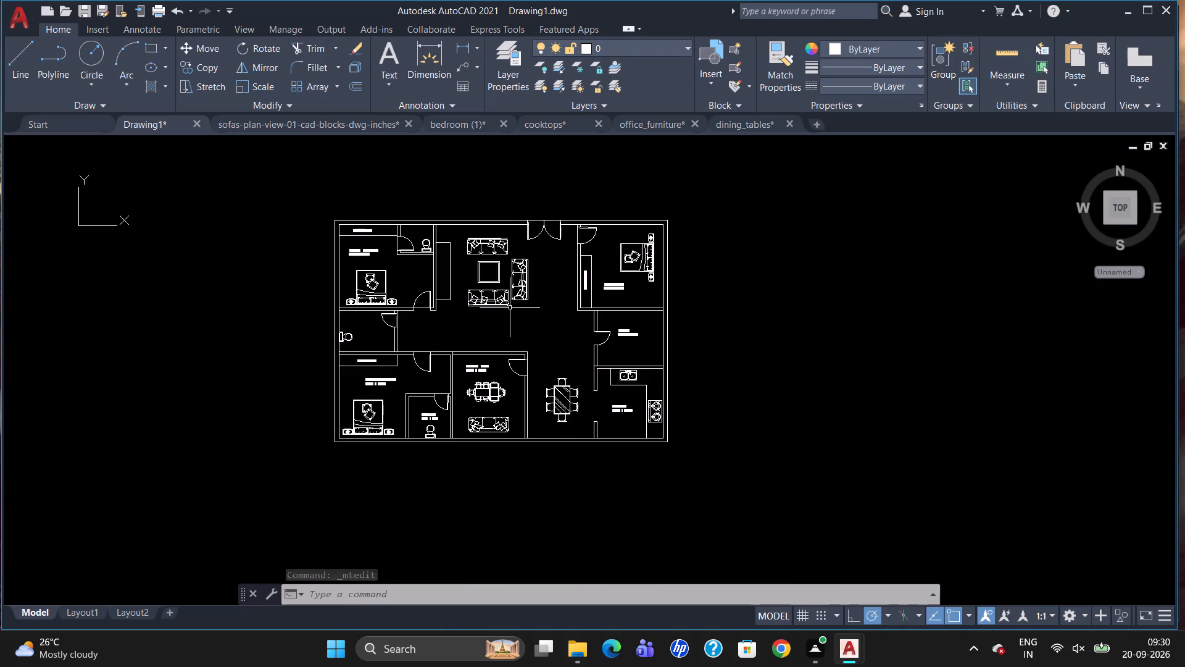
scroll(510, 308, "up", 1)
key("t")
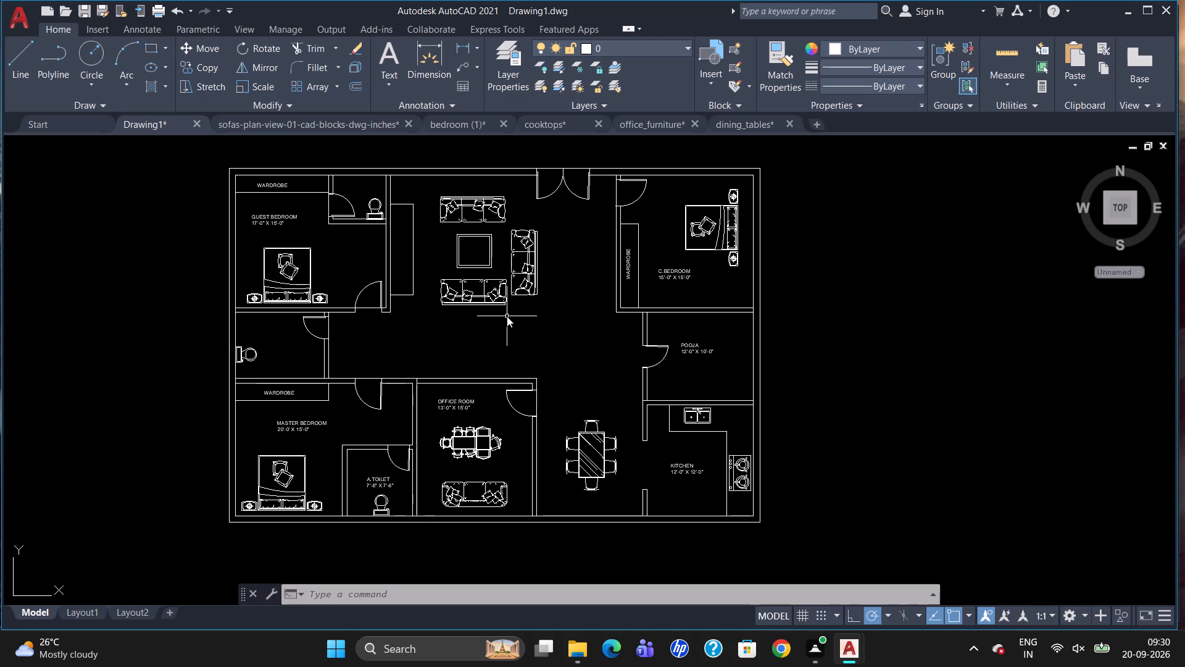
key("Return")
scroll(583, 259, "up", 2)
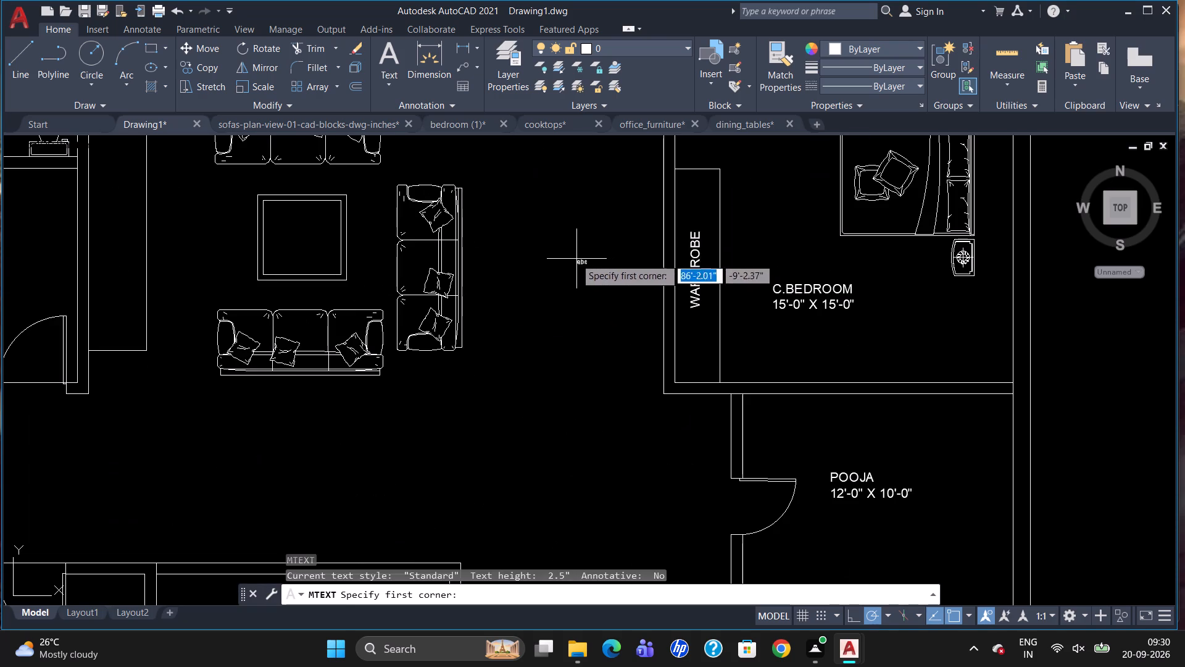
left_click_drag(518, 216, 539, 308)
left_click(597, 355)
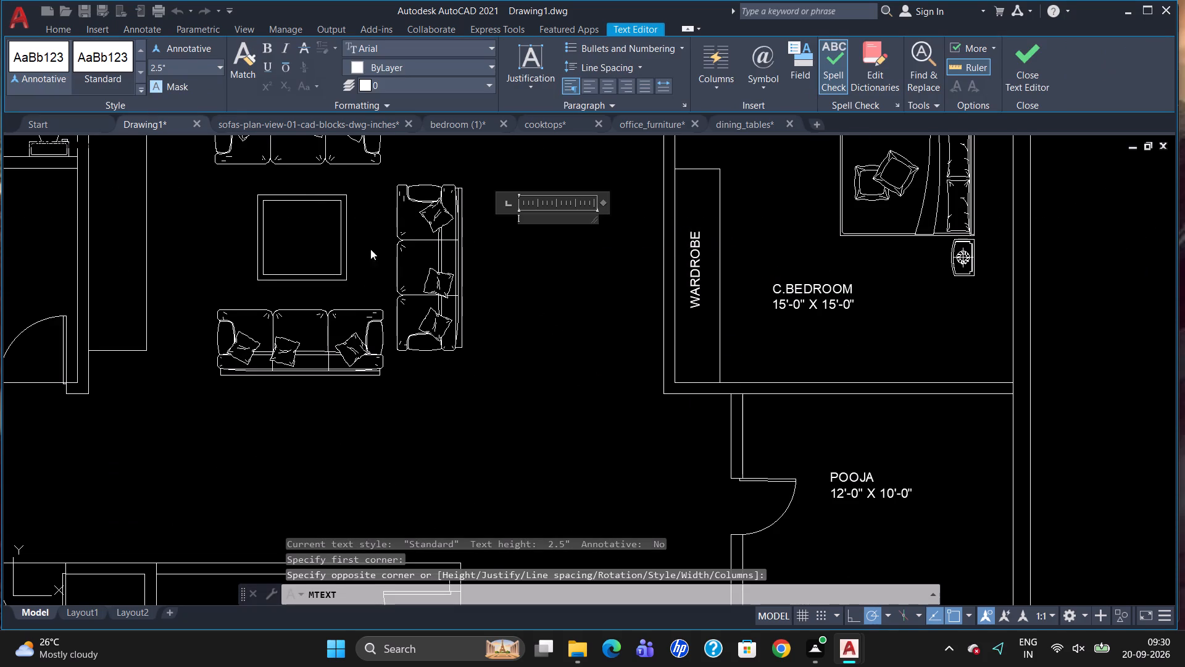
left_click(178, 68)
key("BackSpace")
type("LIVING")
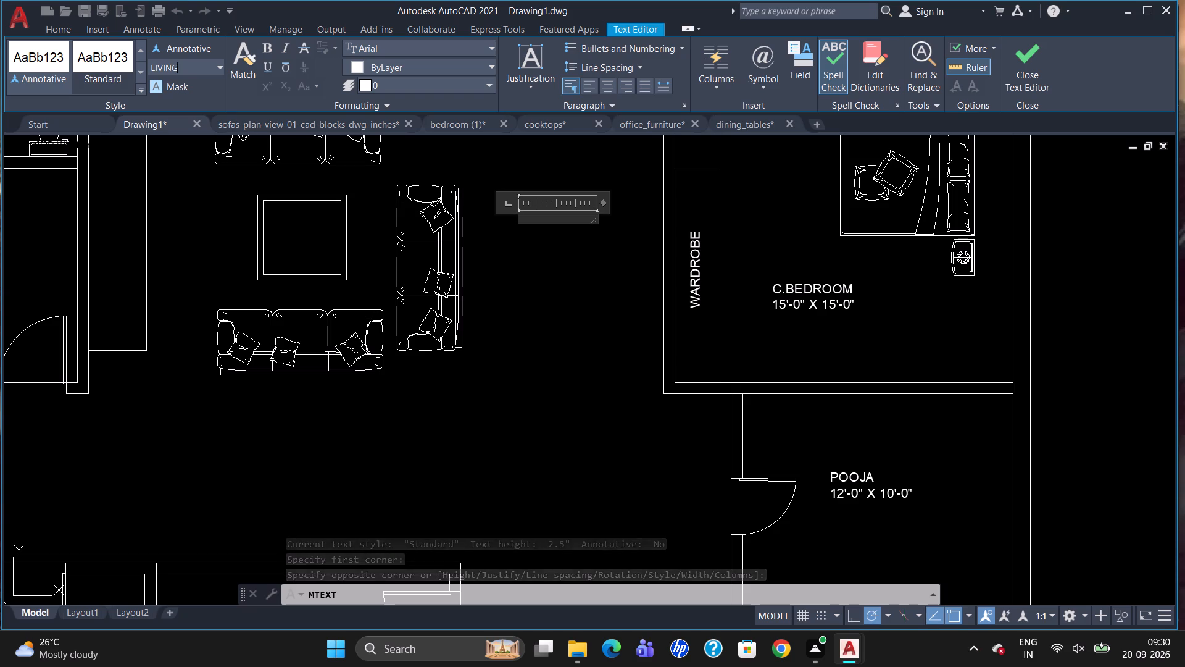
key("BackSpace")
key("BackSpace")
key("BackSpace")
key("BackSpace")
key("BackSpace")
key("BackSpace")
key("BackSpace")
key("BackSpace")
key("BackSpace")
key("BackSpace")
key("BackSpace")
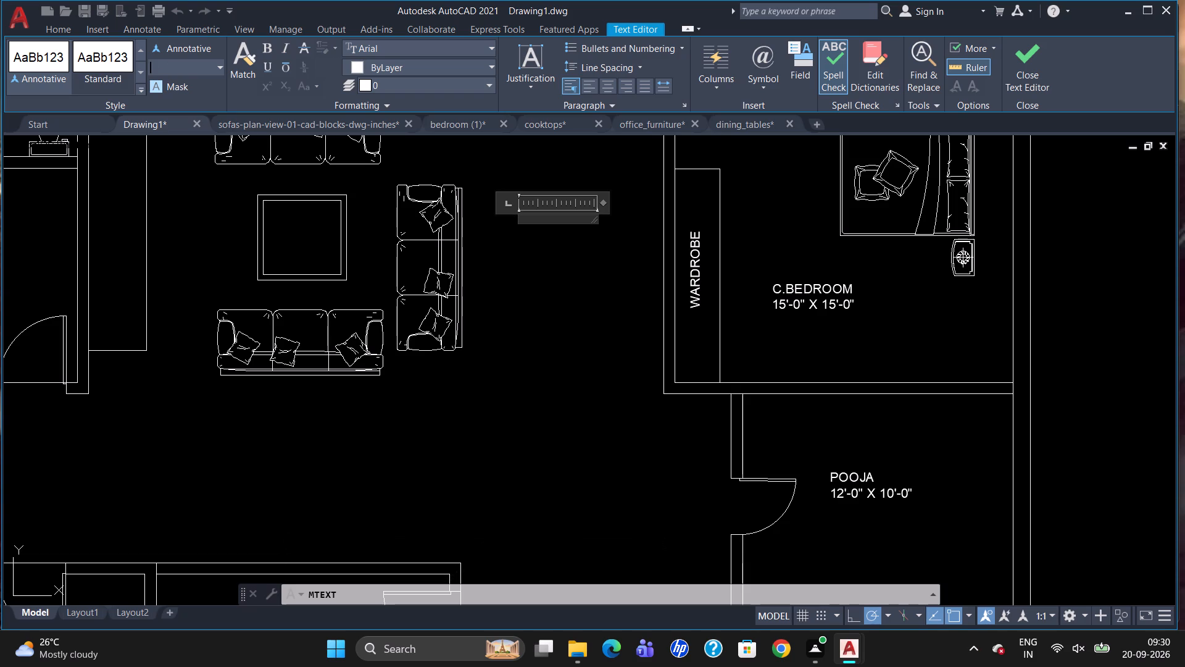
key("5")
key("Return")
type("LIVING")
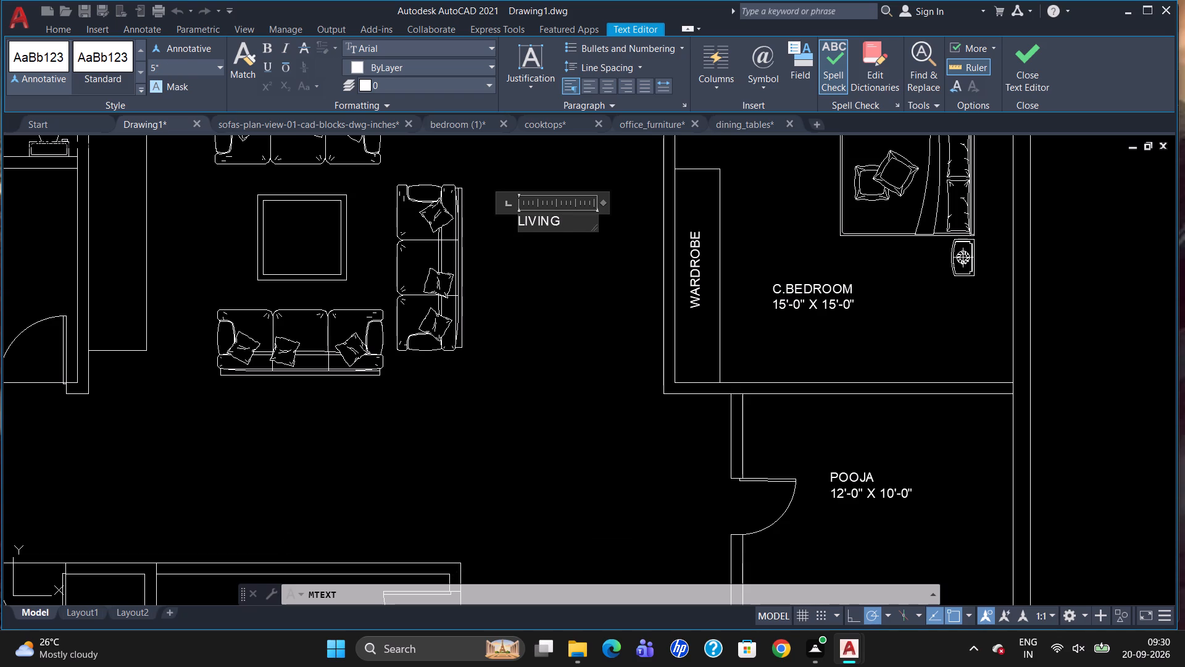
key("Return")
left_click(484, 275)
key("Escape")
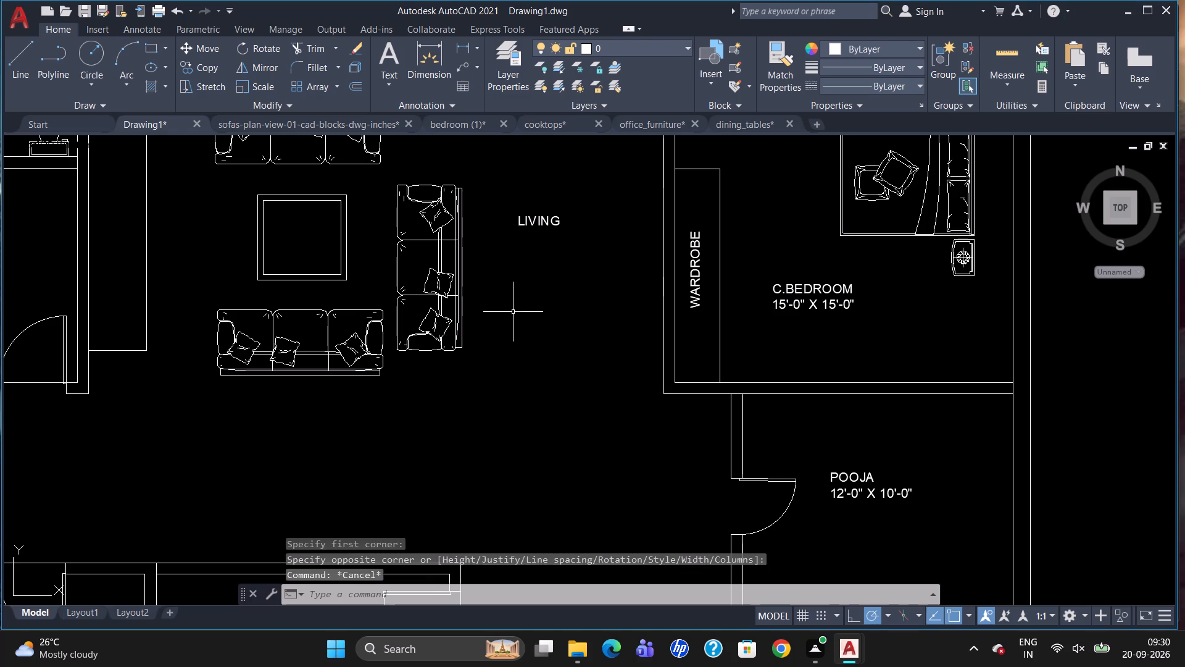
Measure the living room's width between the guest bedroom wall and the C.BEDROOM wall with a temporary linear dimension.
scroll(543, 359, "down", 1)
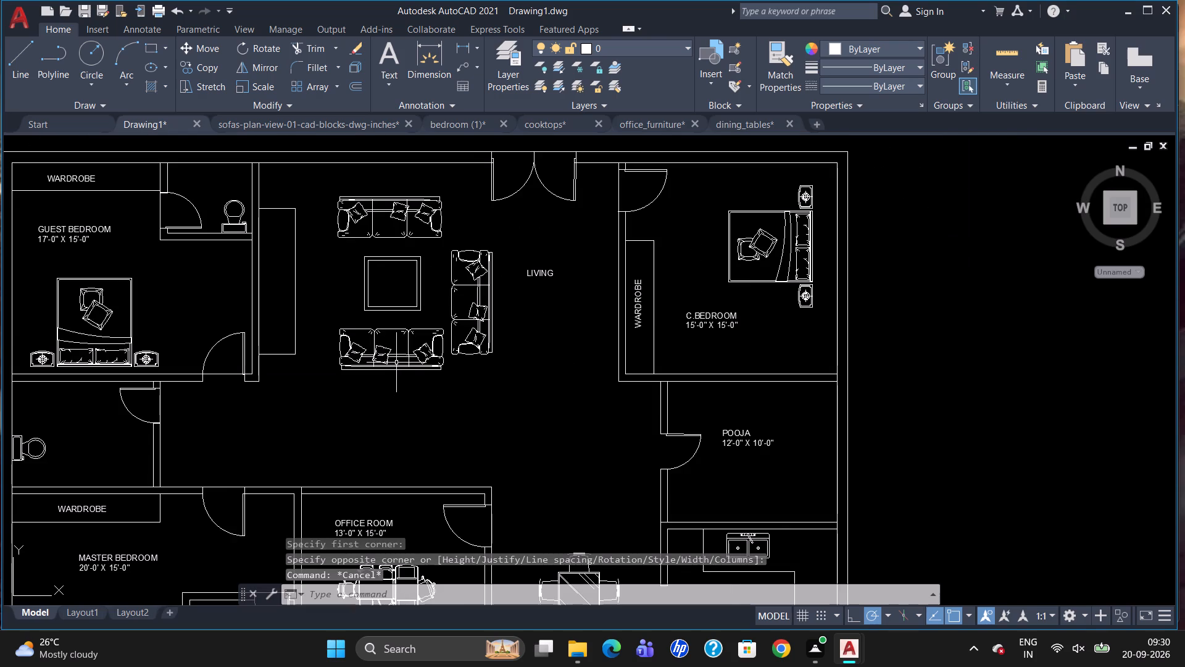
key("d")
key("l")
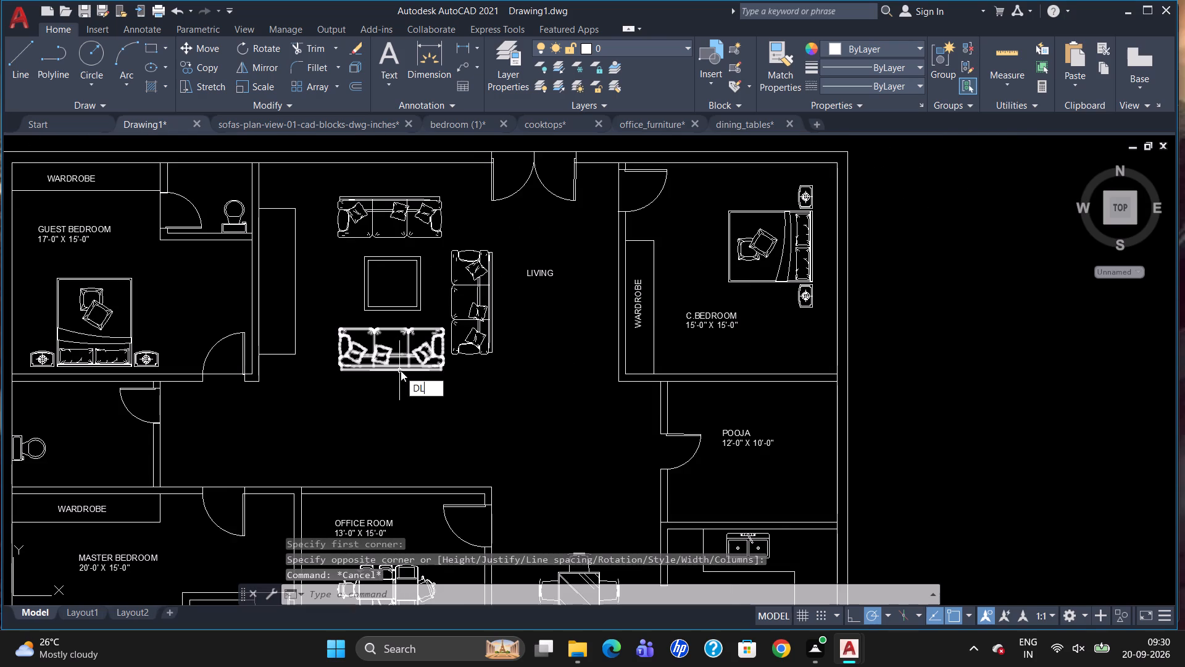
key("i")
key("Return")
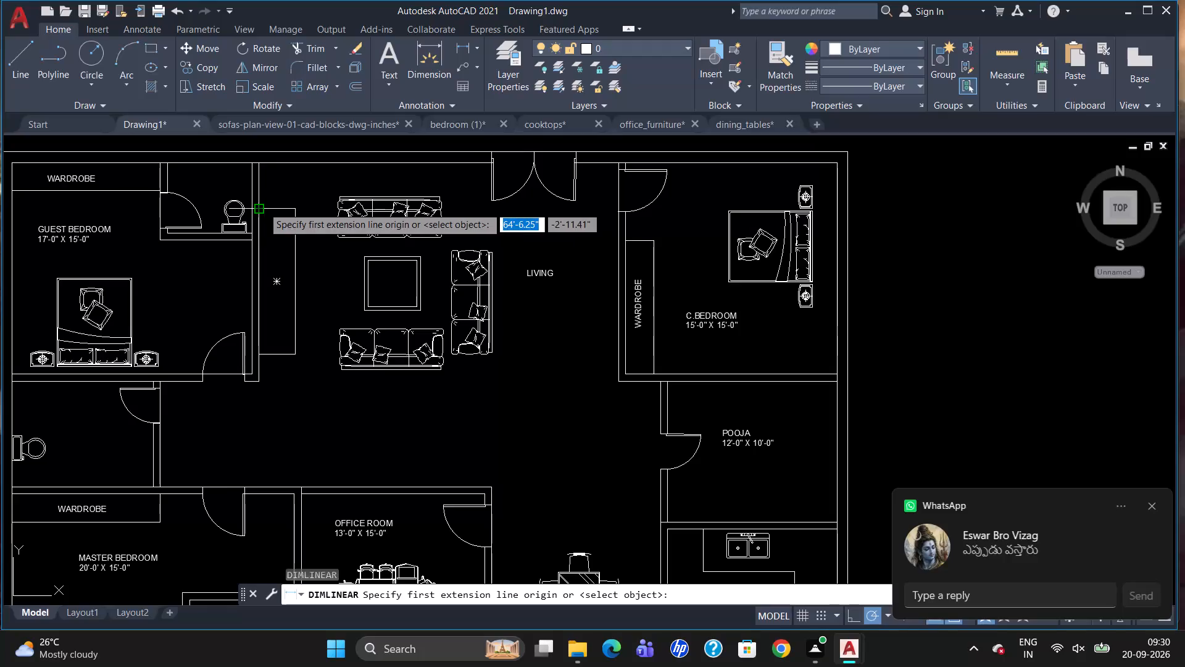
left_click_drag(261, 206, 270, 208)
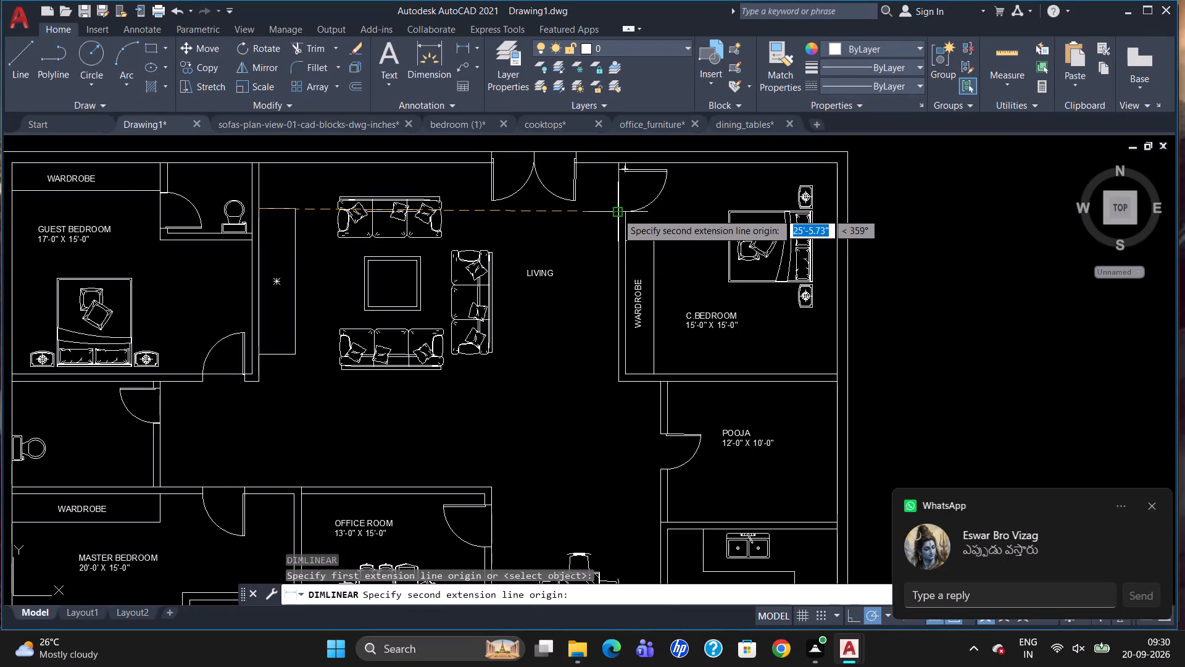
left_click(618, 209)
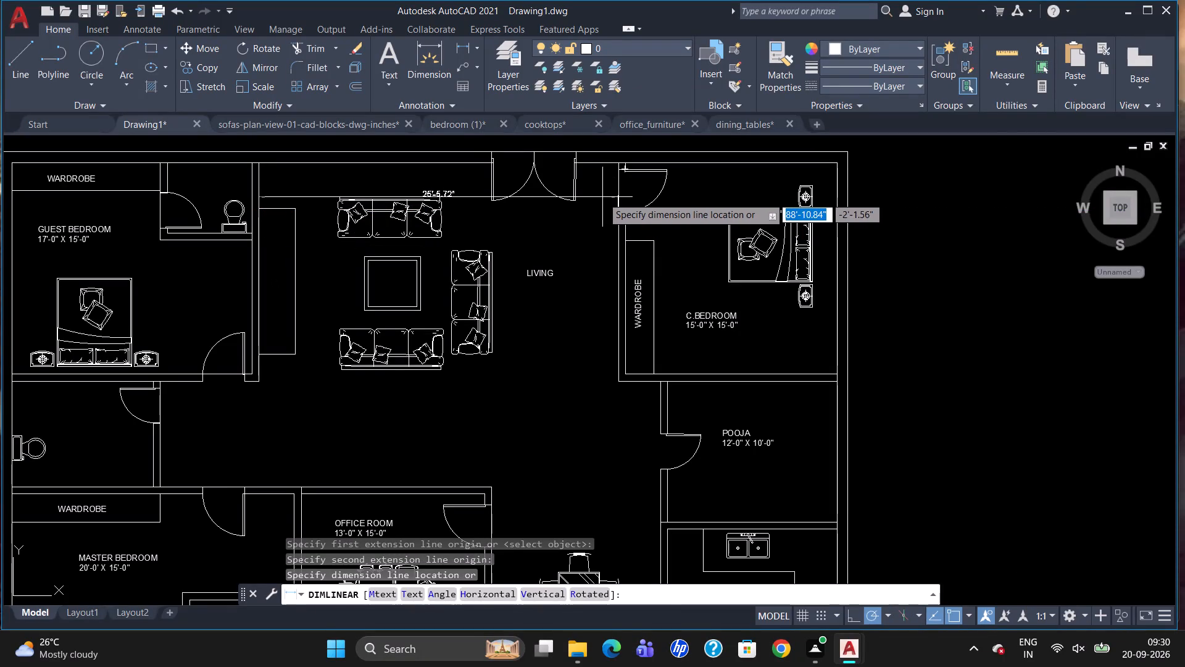
key("Escape")
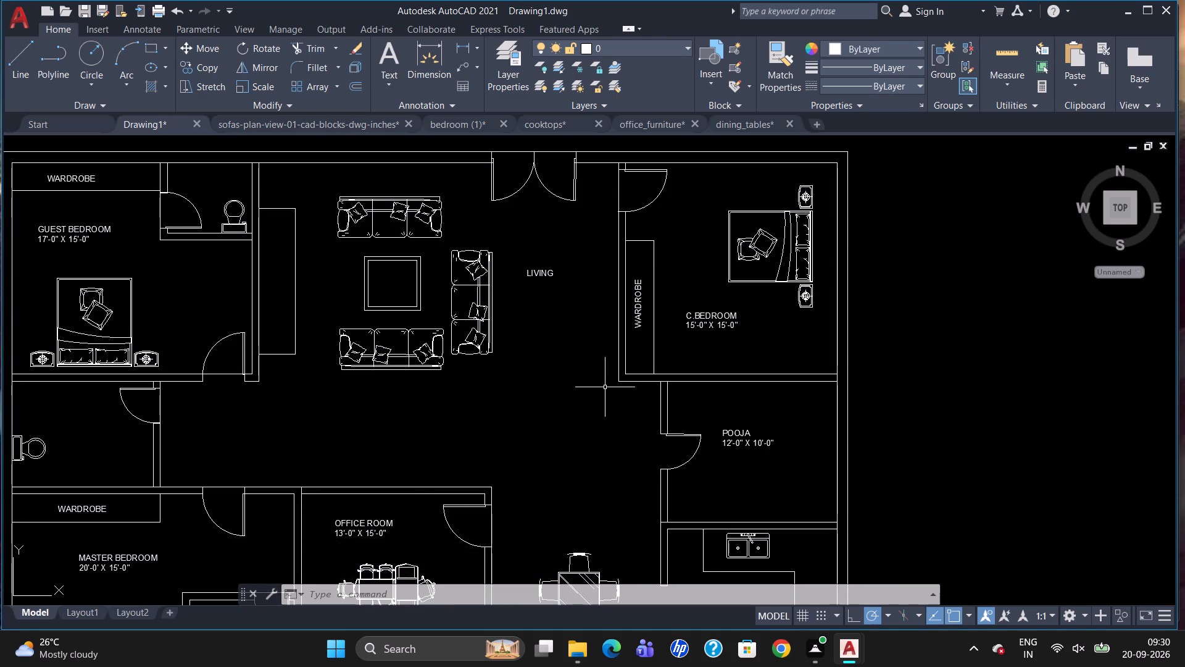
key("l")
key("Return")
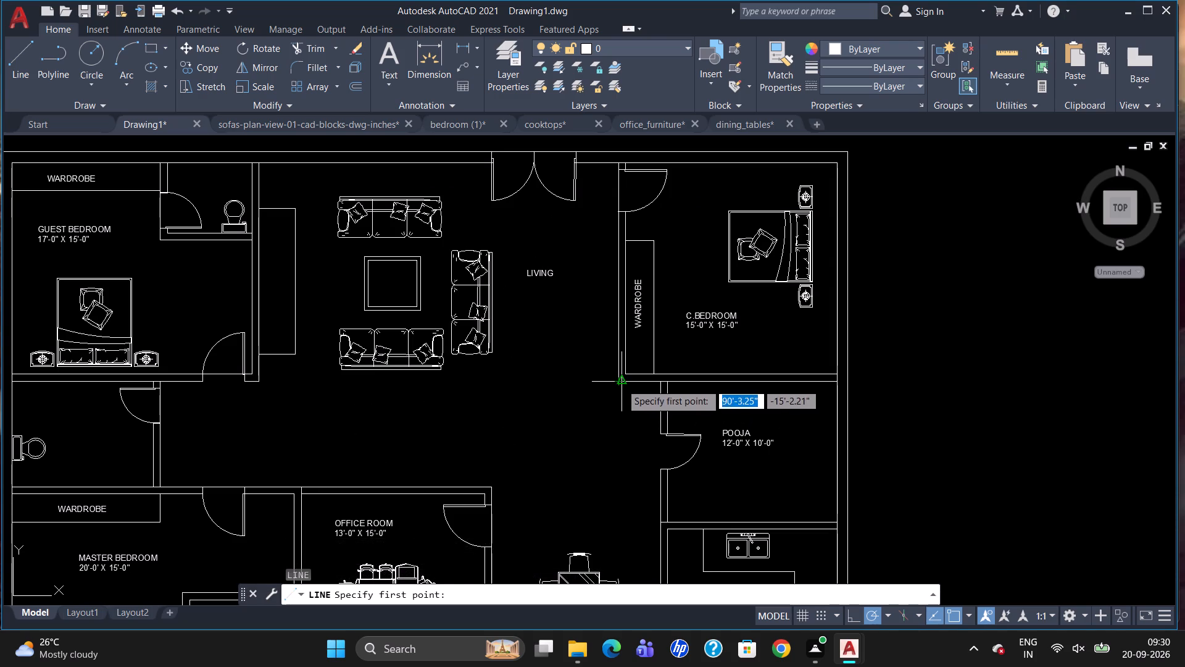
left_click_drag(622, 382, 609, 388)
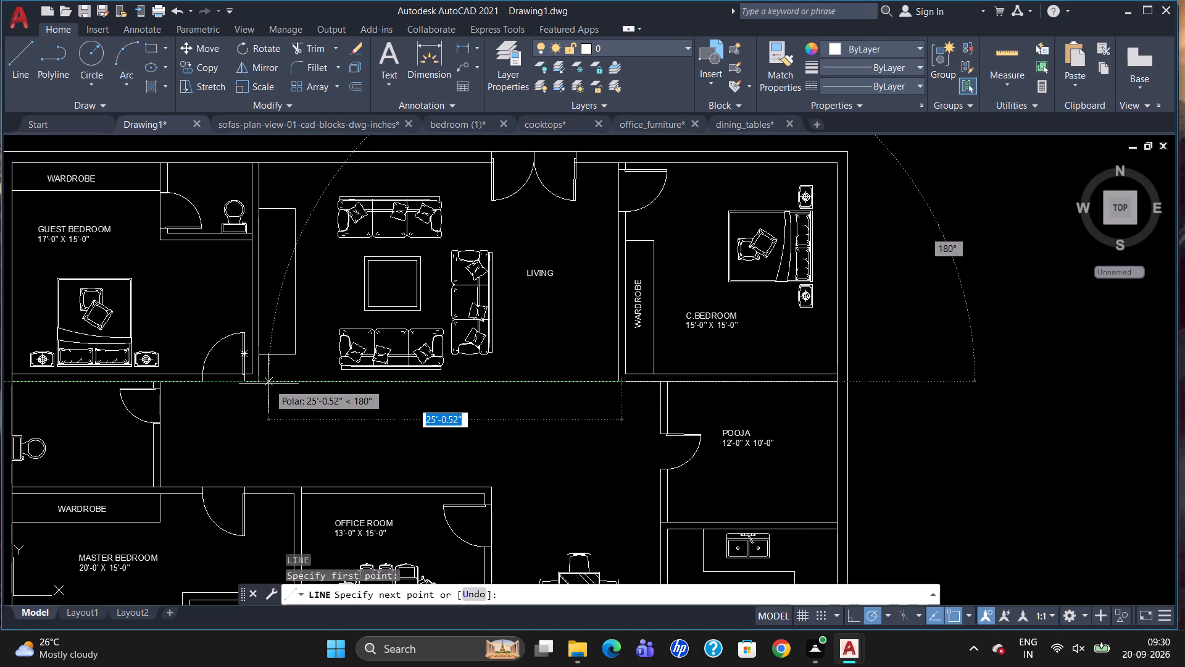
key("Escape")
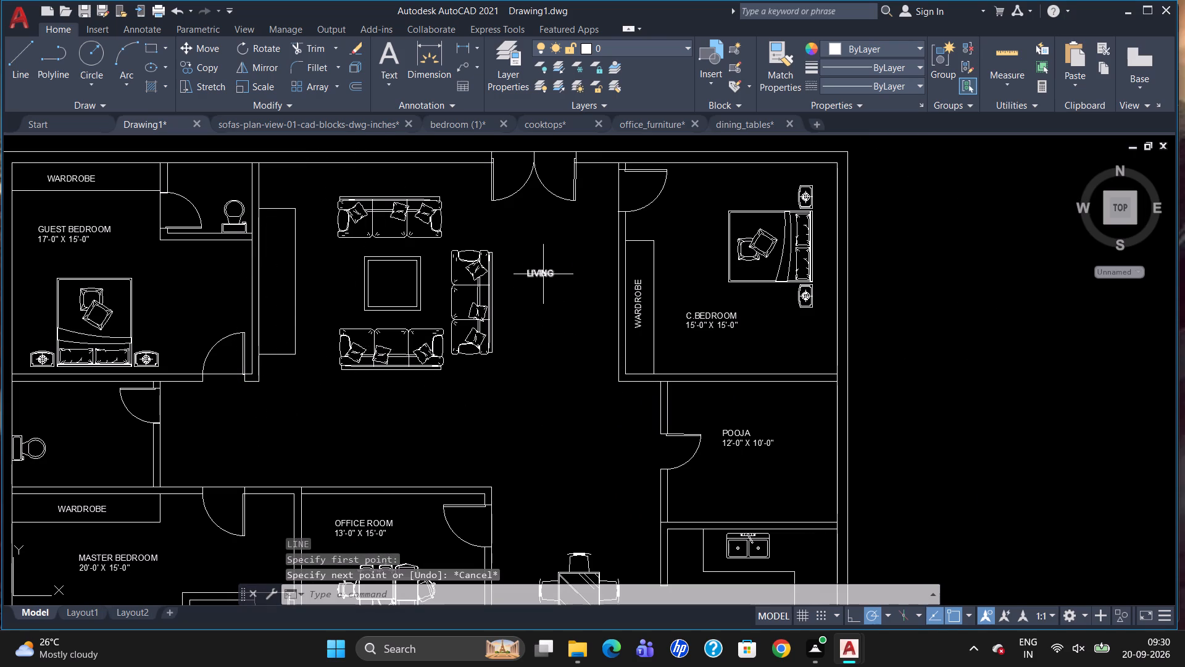
Add 25'-6" X 15'-0" below the LIVING label and widen its text box so the dimensions fit on one line.
double_click(543, 274)
left_click(562, 271)
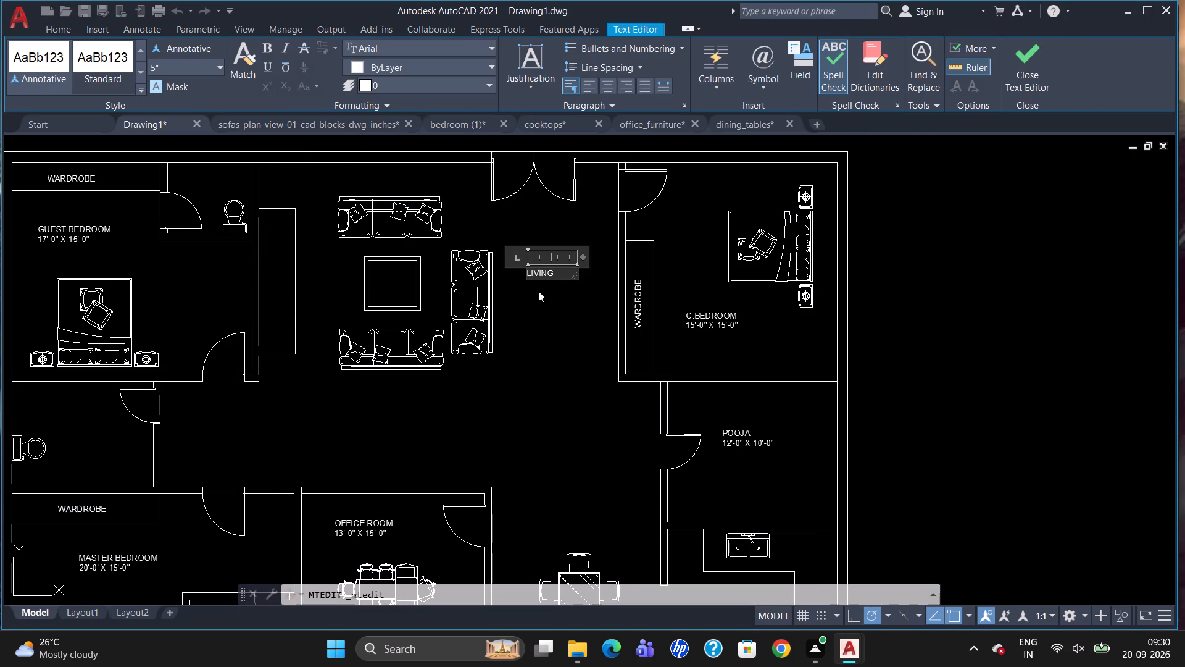
key("Return")
type("25'-6\" X")
key("space")
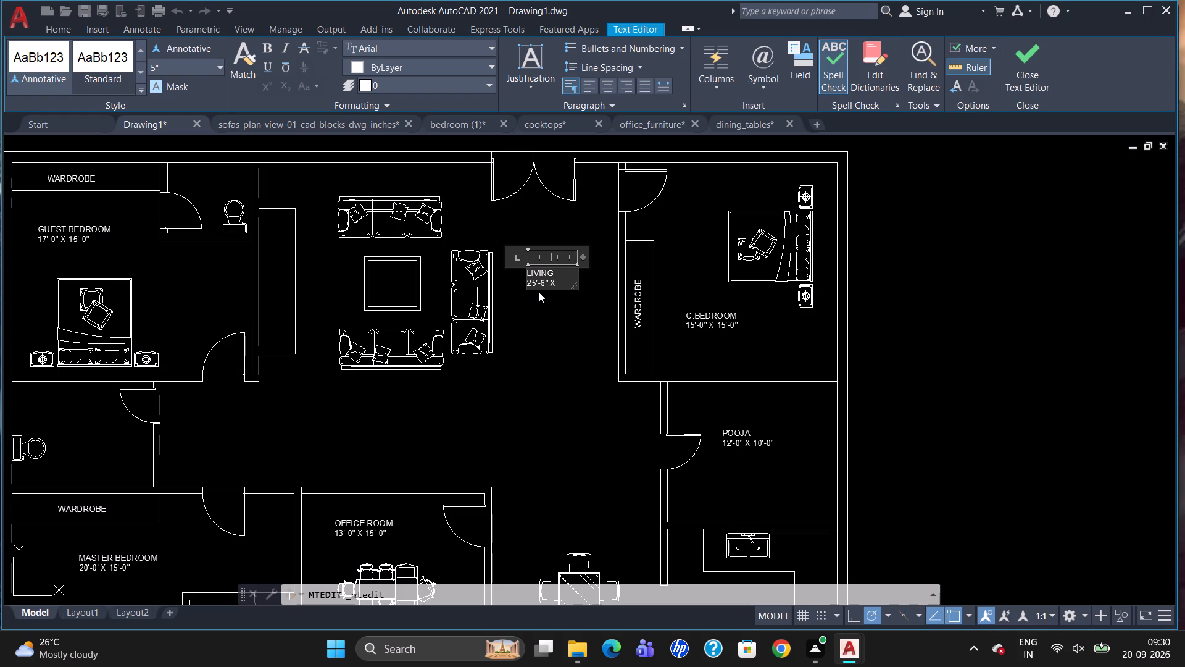
type("15'-0\"")
left_click_drag(581, 256, 623, 264)
left_click(550, 369)
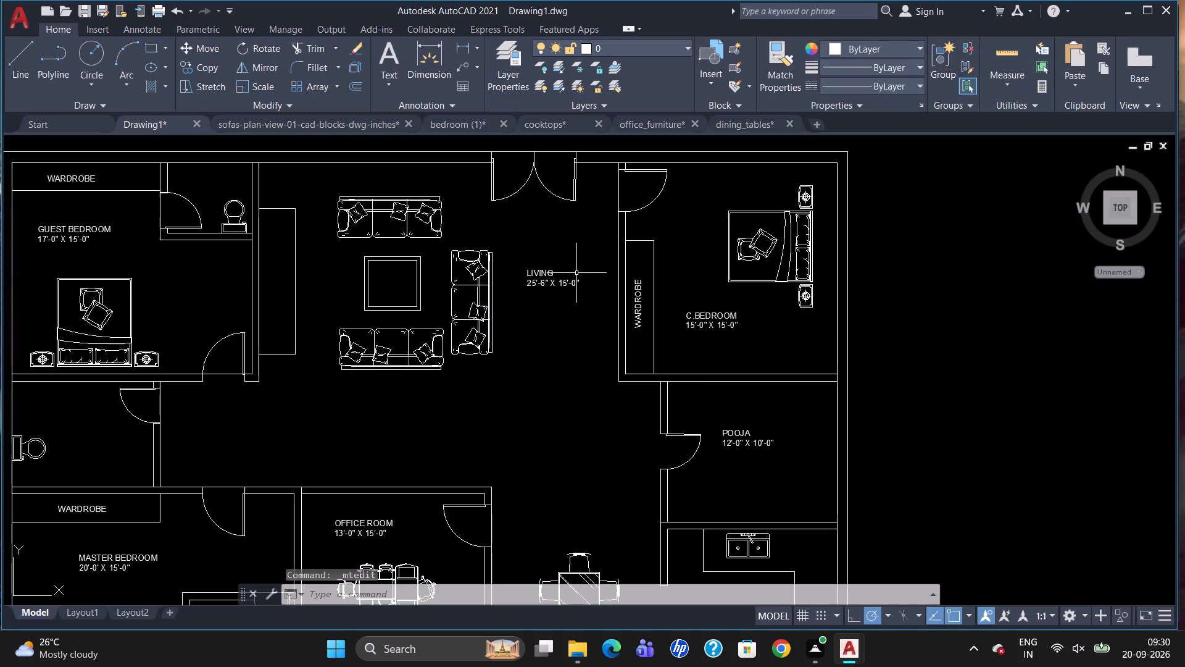
Measure the dining area's width between the office room wall and the kitchen wall with a temporary linear dimension.
scroll(576, 274, "down", 1)
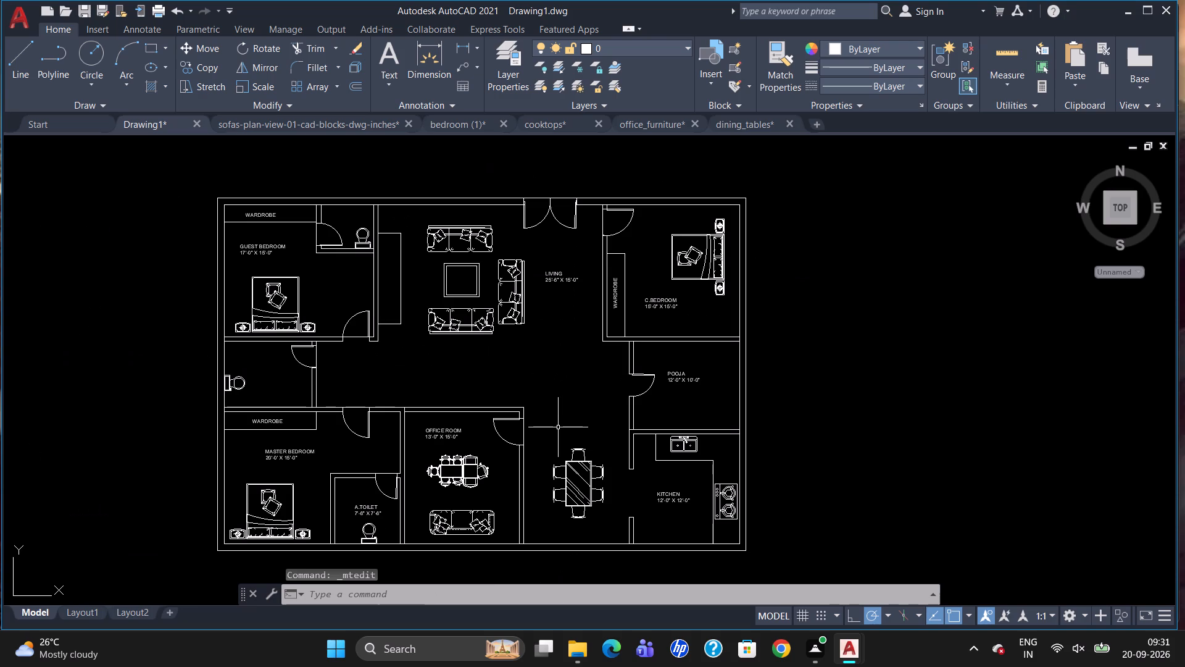
key("d")
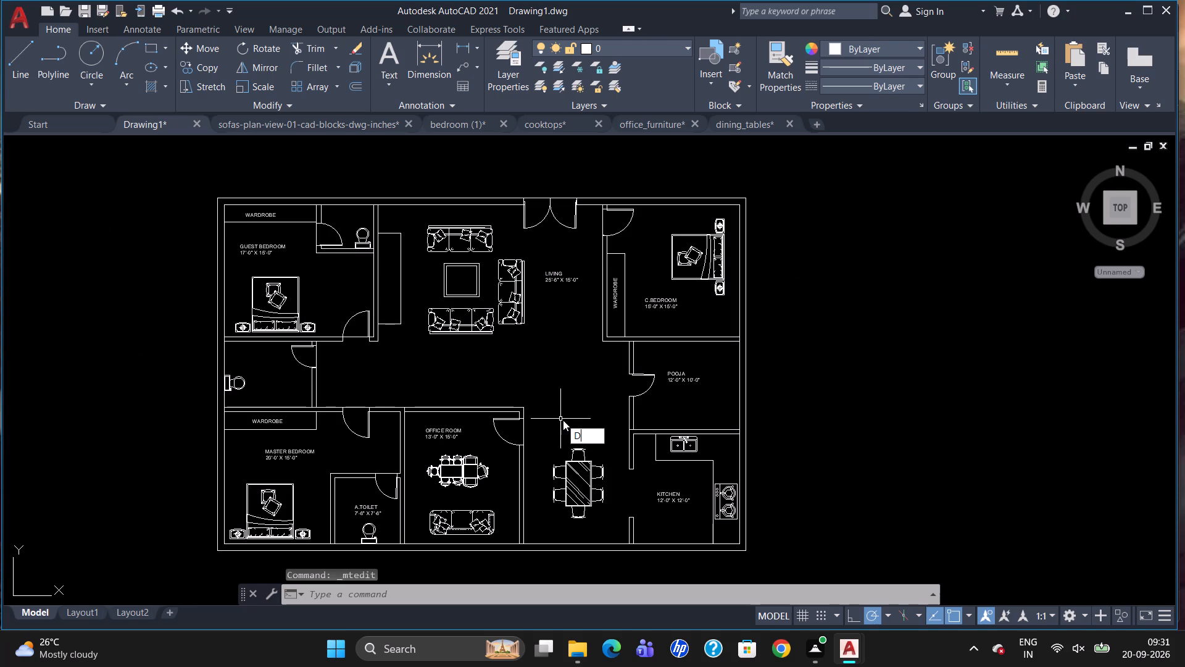
key("BackSpace")
key("Escape")
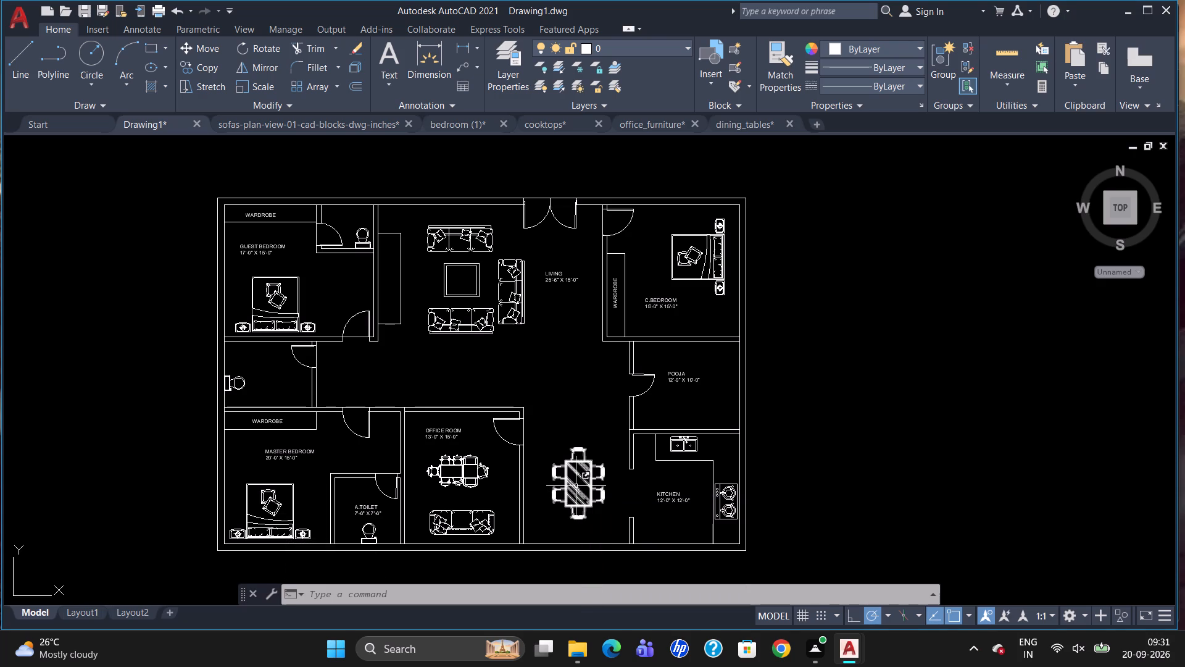
key("d")
key("l")
key("i")
key("Return")
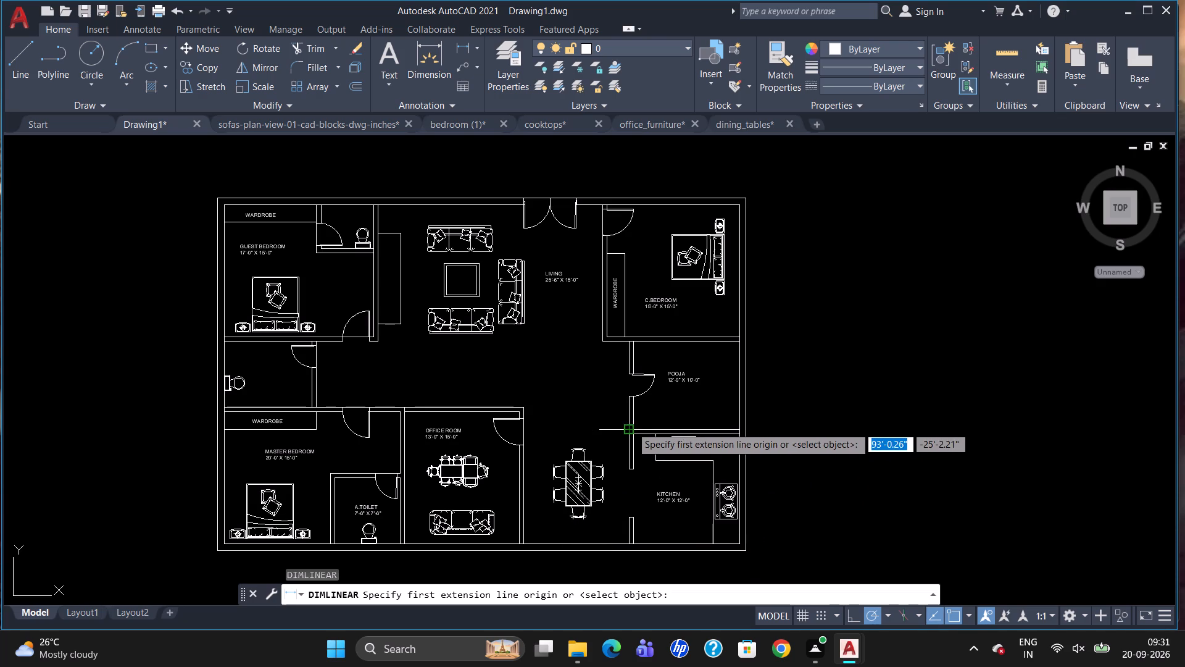
left_click(522, 407)
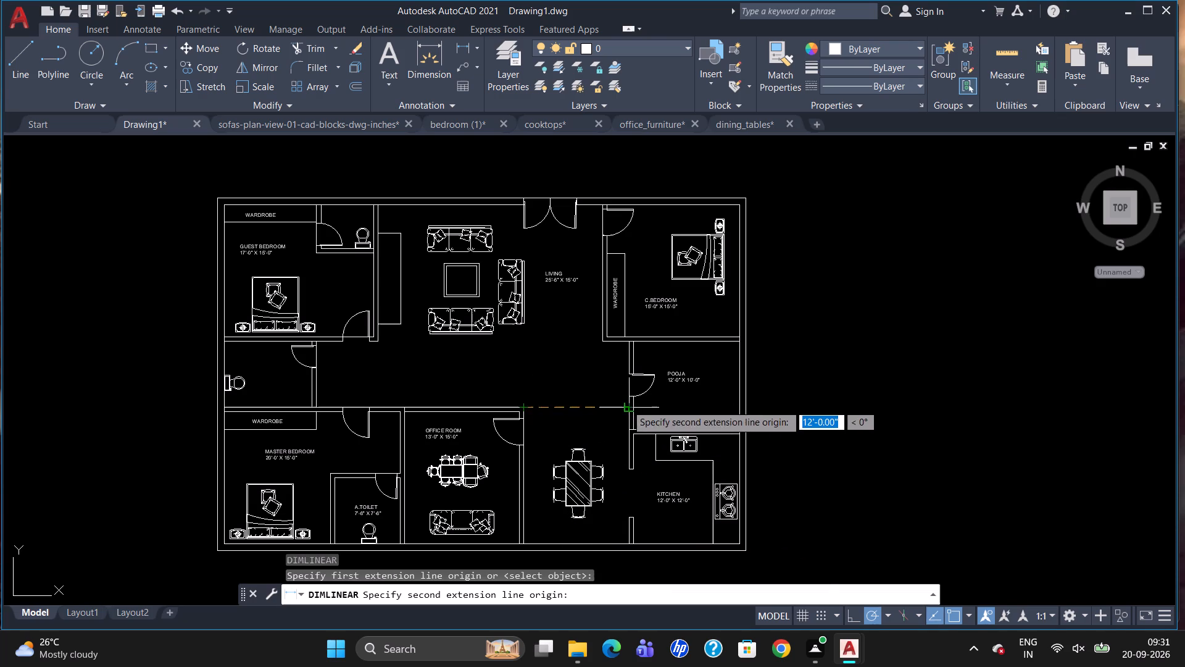
left_click(627, 403)
left_click_drag(627, 402, 620, 407)
left_click(573, 393)
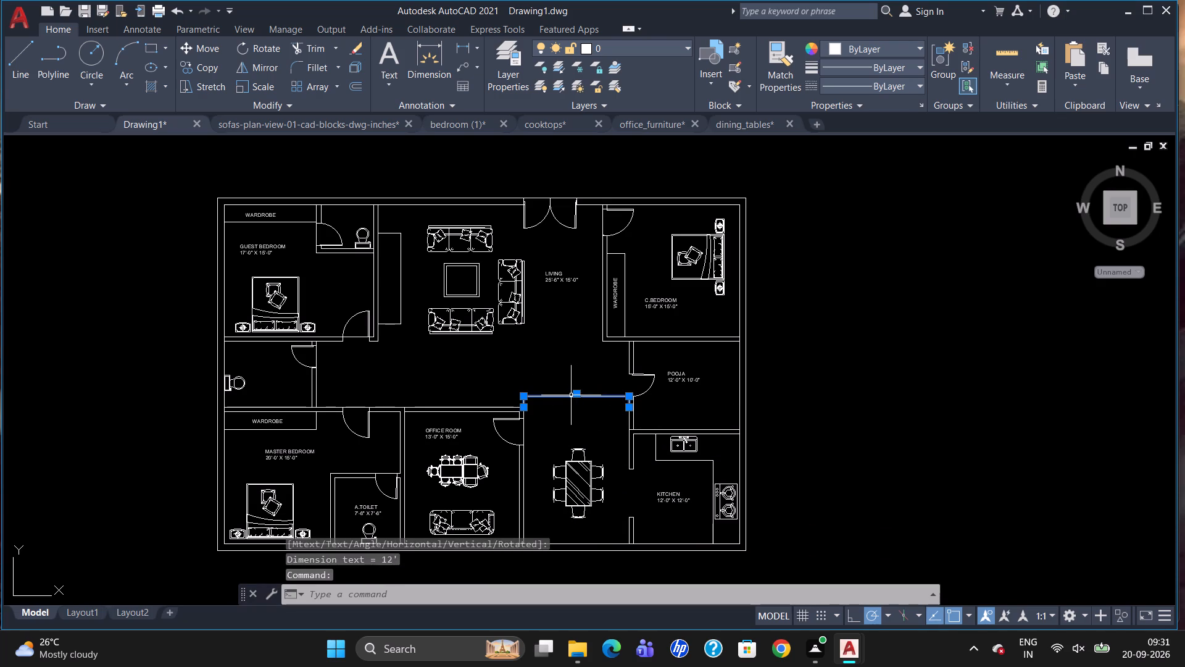
key("Delete")
Add multiline text DINING with 12'-0" X 15'-0" below it at 5" height, just above the dining table.
key("t")
key("Return")
scroll(580, 434, "up", 1)
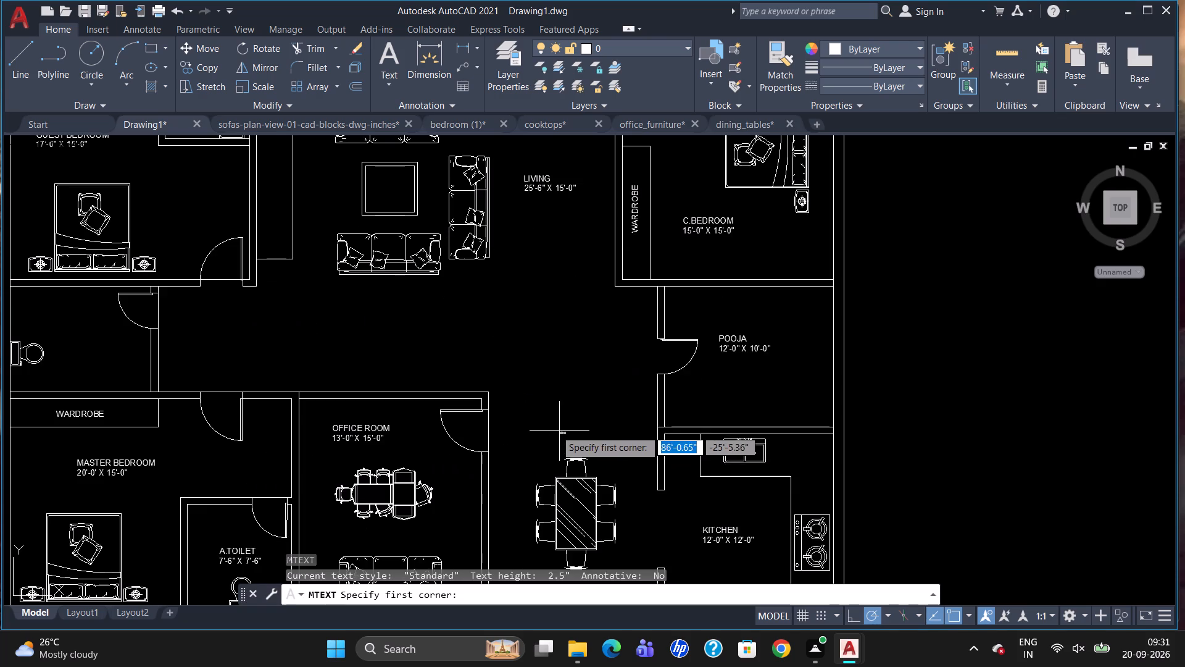
left_click_drag(544, 409, 561, 442)
left_click(615, 442)
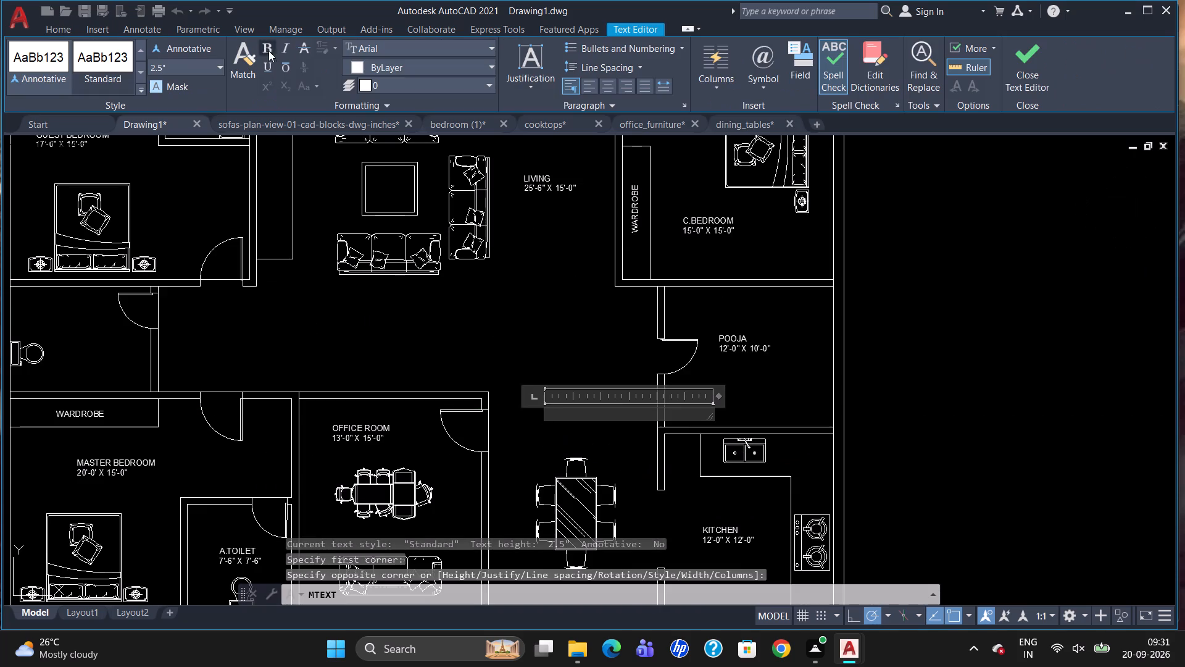
left_click(183, 67)
key("BackSpace")
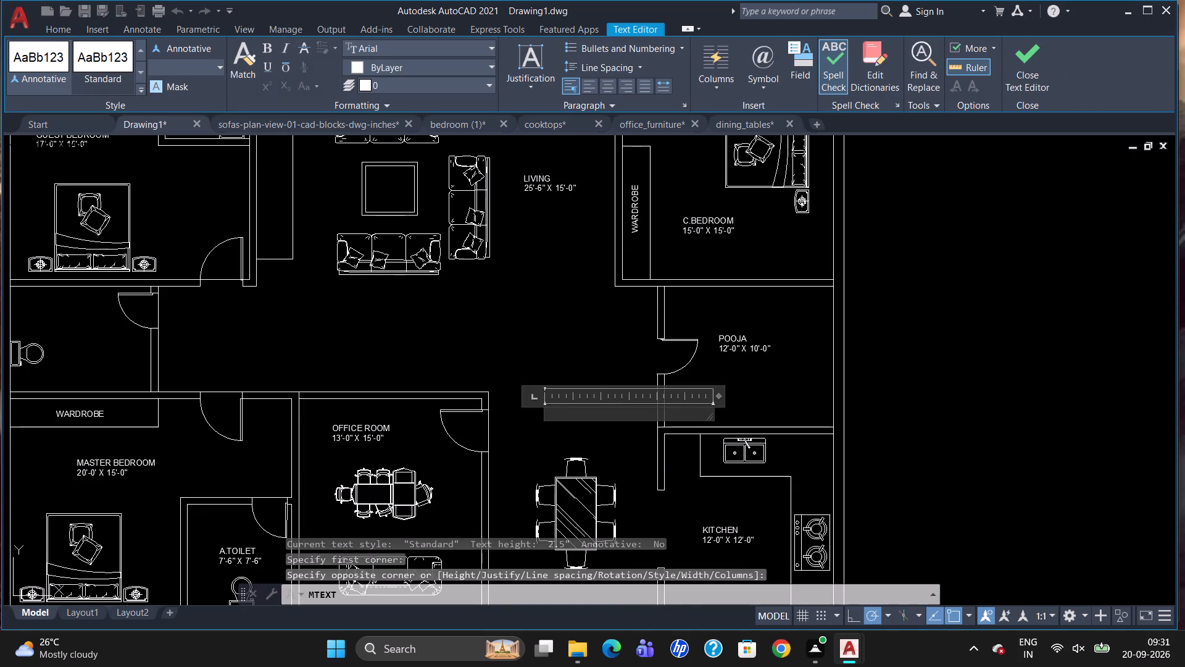
key("5")
key("Return")
type("DINING")
key("Return")
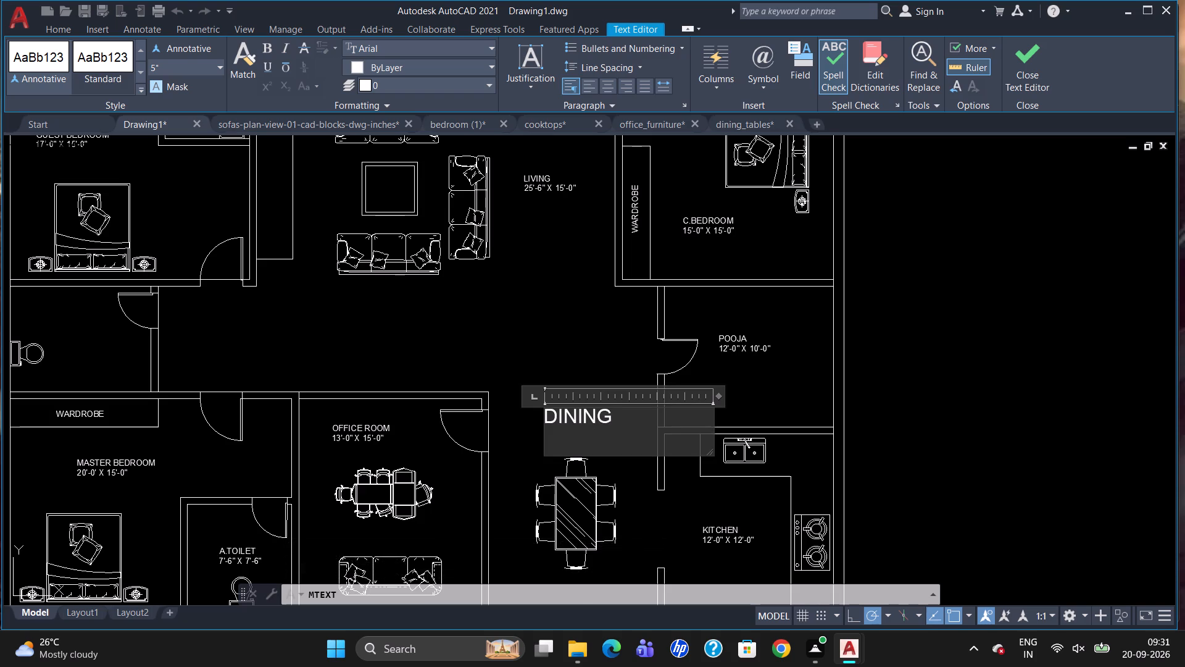
type("12")
type("'-0\" X 15'-0\"")
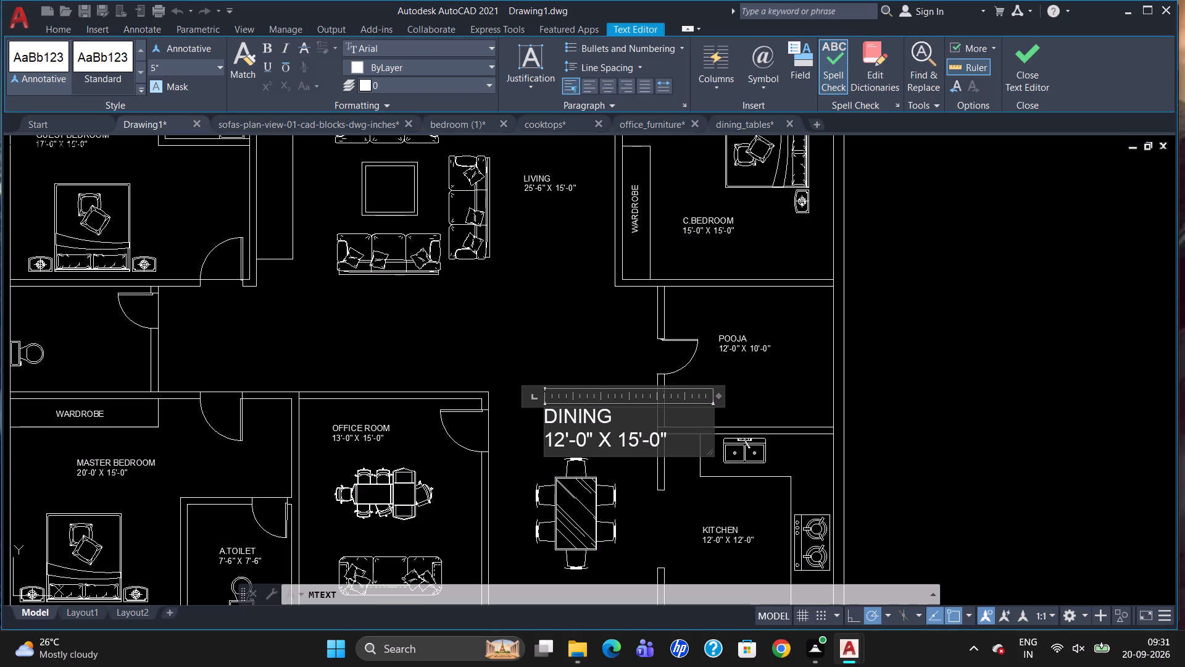
left_click(546, 350)
Move the DINING label slightly down and to the east so it sits closer above the dining table.
scroll(586, 350, "down", 1)
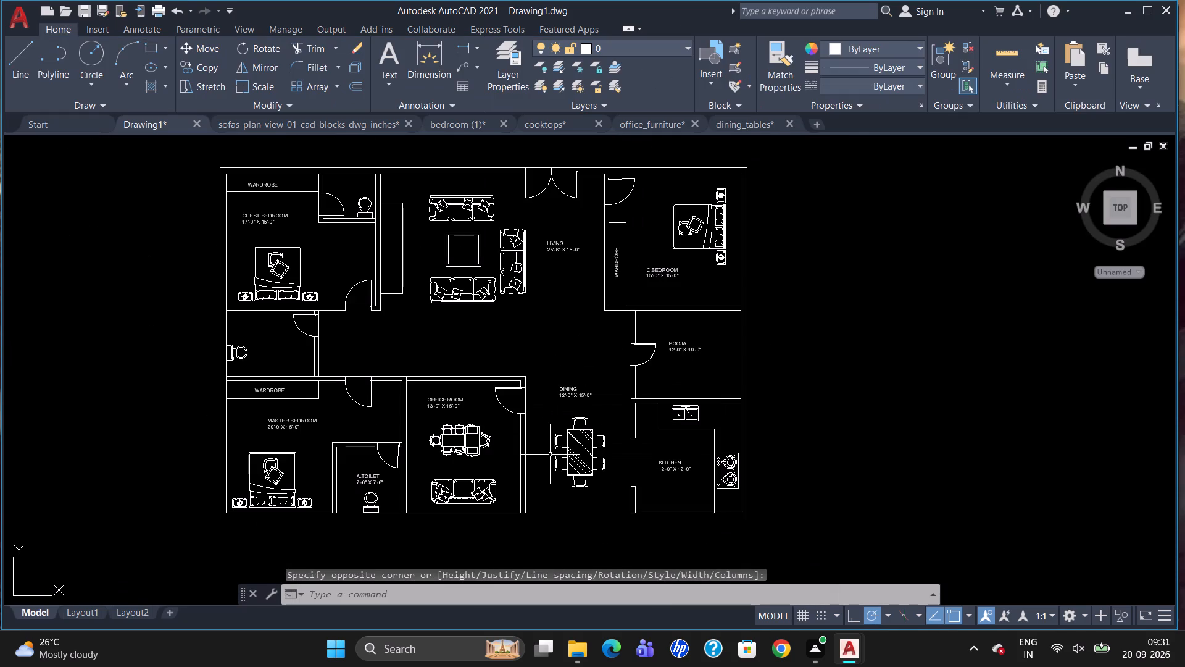
scroll(559, 391, "up", 1)
left_click(576, 386)
scroll(562, 390, "up", 2)
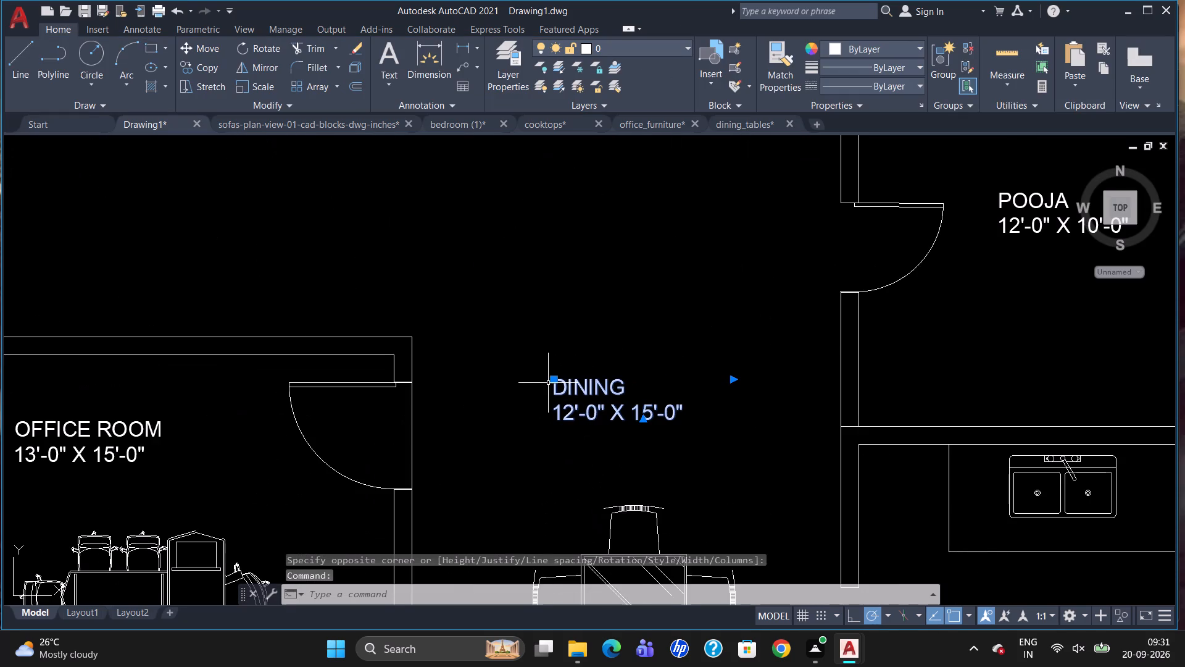
left_click(555, 378)
left_click(572, 406)
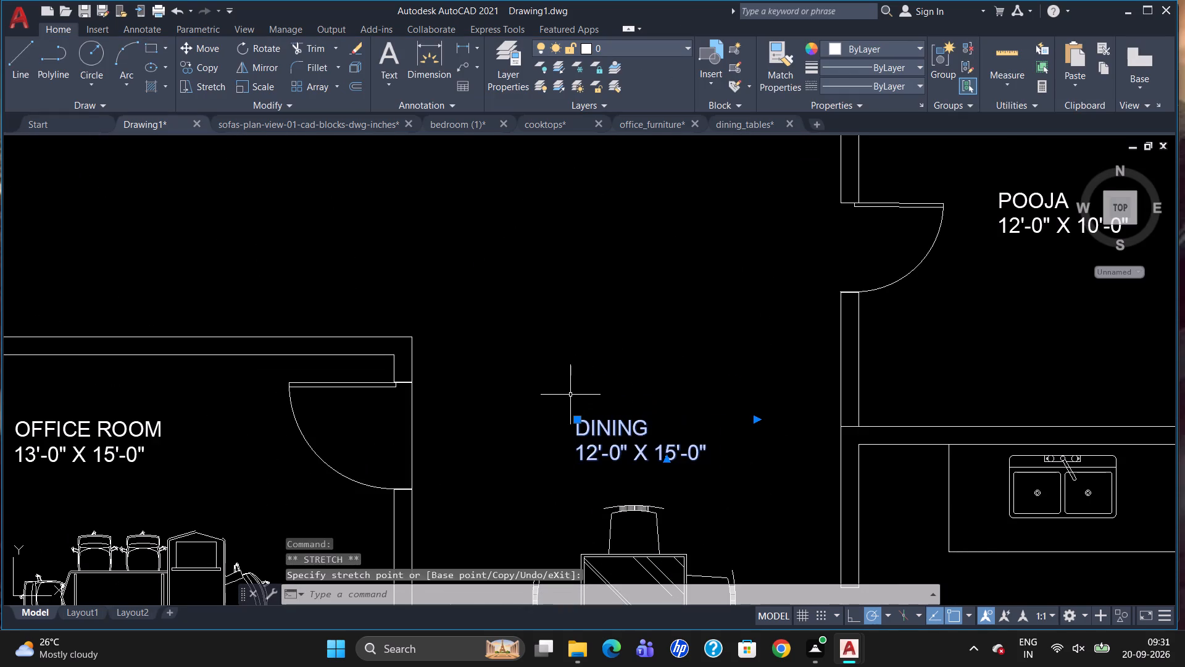
key("Escape")
Draw a 9" wide by 54" high rectangle for a window in the empty space east of the floor plan.
scroll(583, 275, "down", 3)
scroll(617, 414, "up", 1)
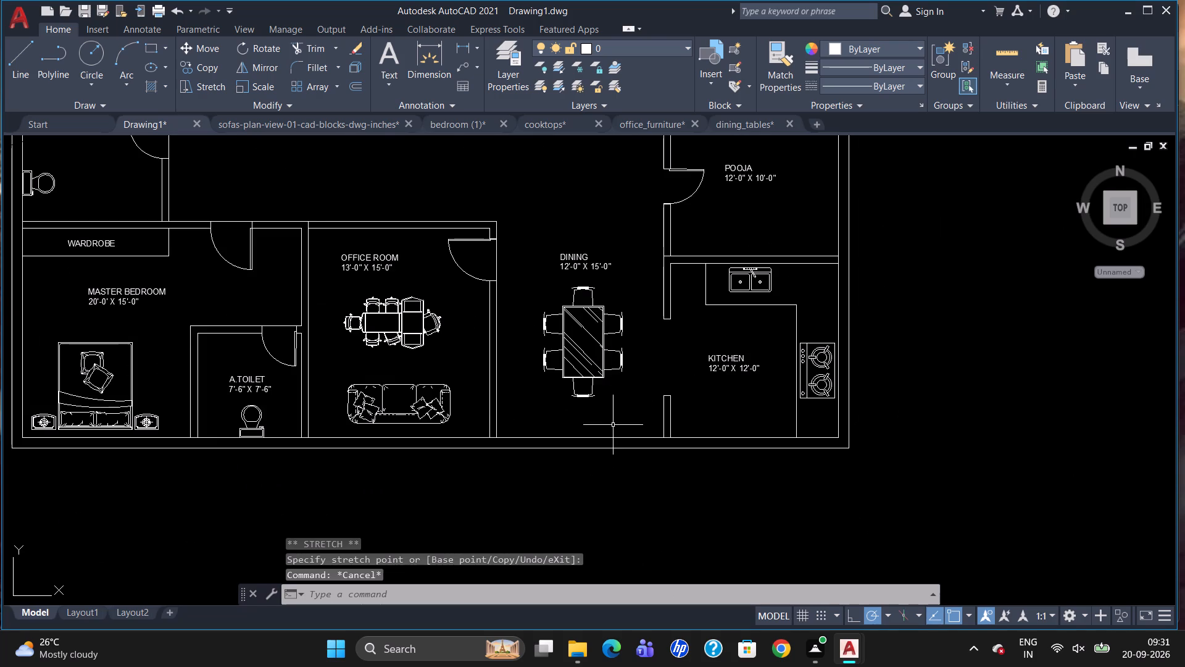
scroll(612, 464, "down", 2)
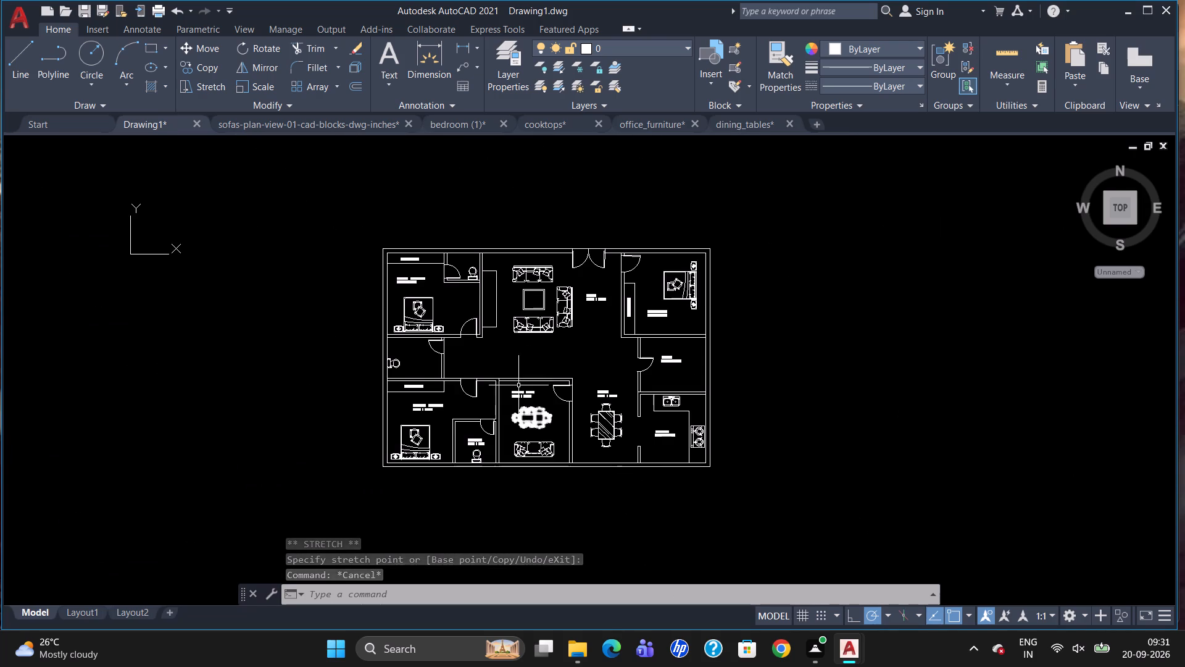
scroll(487, 292, "up", 1)
scroll(414, 313, "down", 1)
scroll(642, 358, "up", 1)
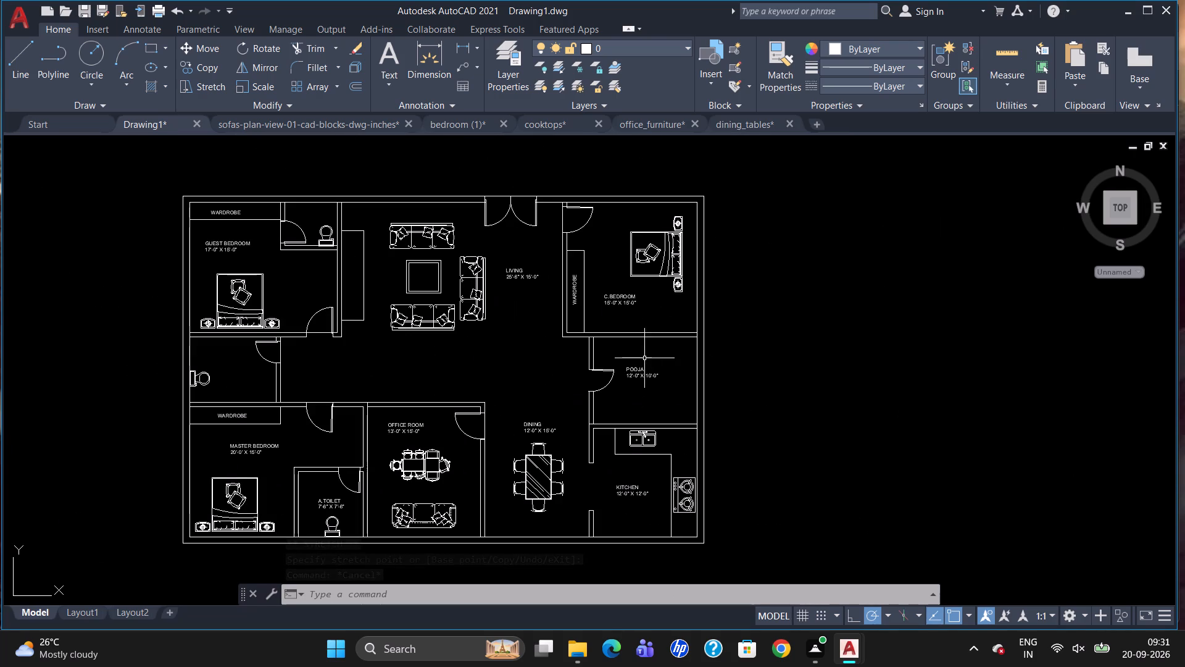
type("REC")
key("Return")
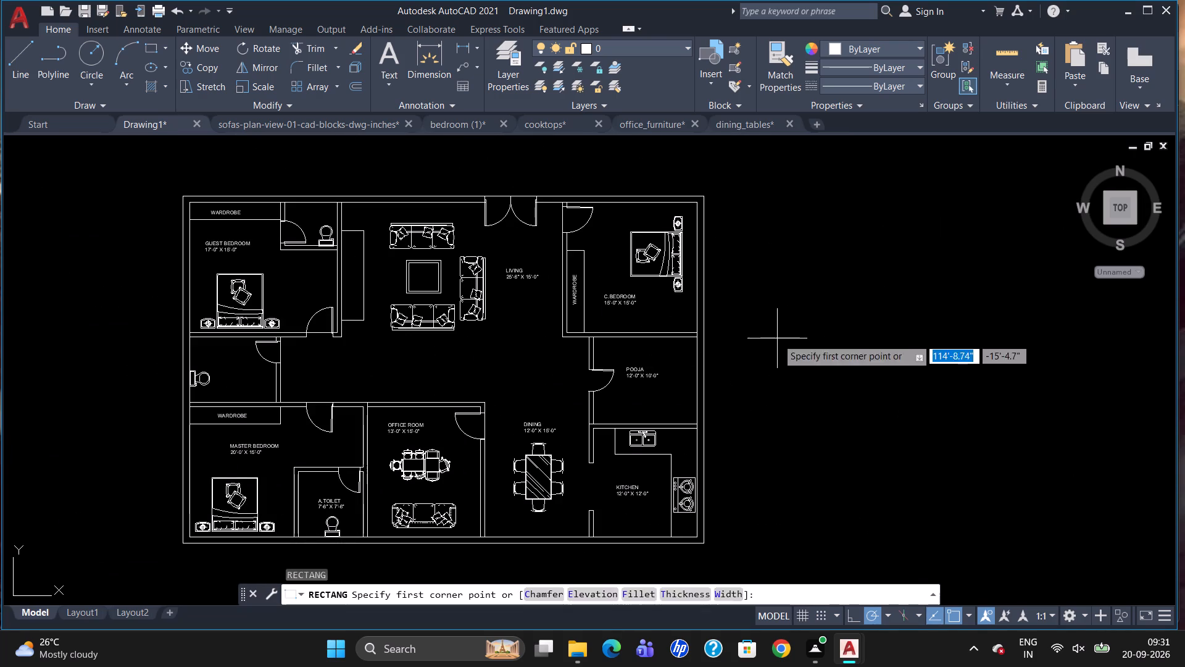
left_click_drag(778, 337, 797, 377)
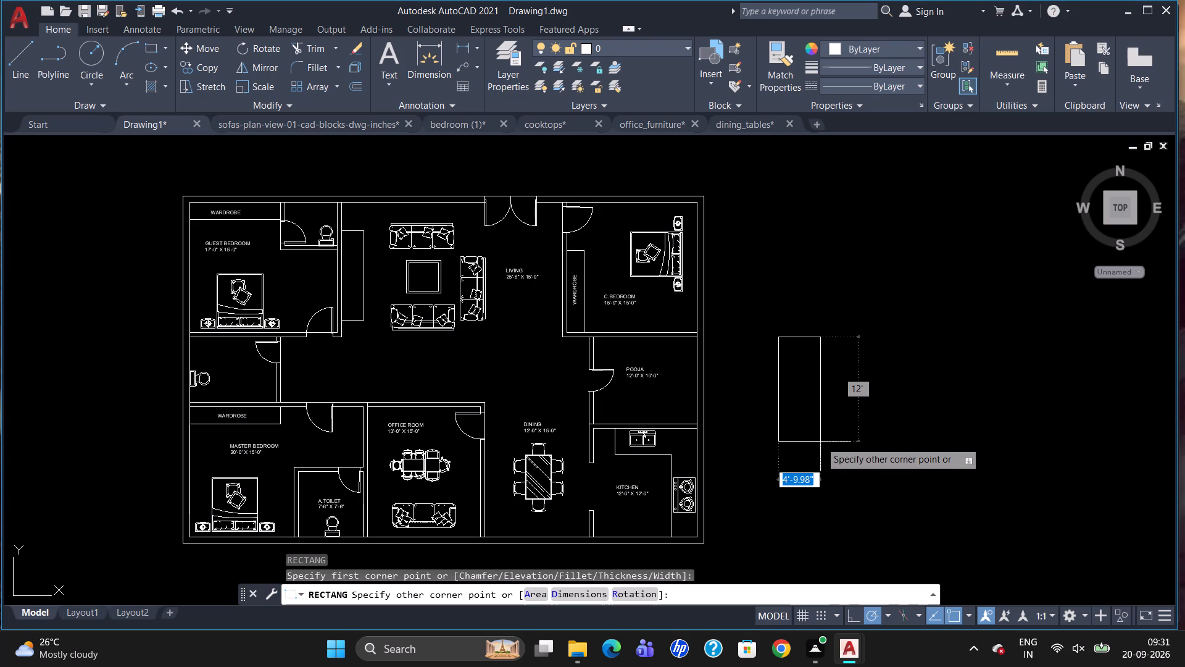
key("9")
key("Tab")
type("54")
key("Return")
Draw a vertical centre line in the window rectangle from its top edge's midpoint to its bottom edge's midpoint.
key("l")
key("Return")
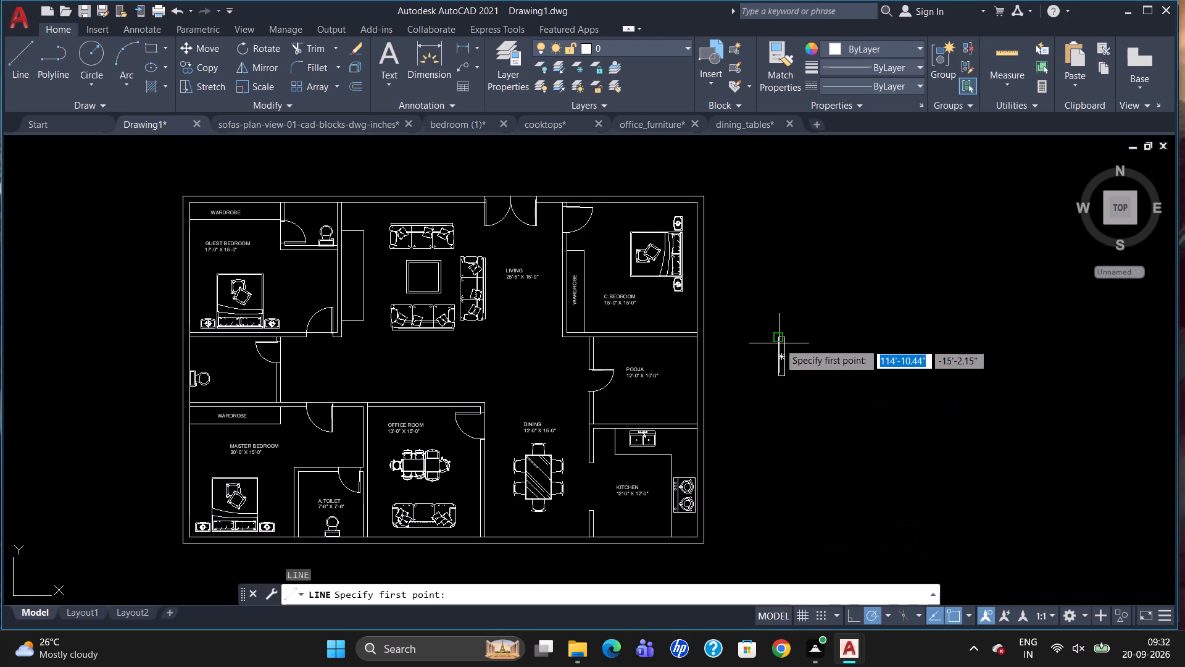
scroll(779, 342, "up", 2)
left_click_drag(785, 330, 781, 358)
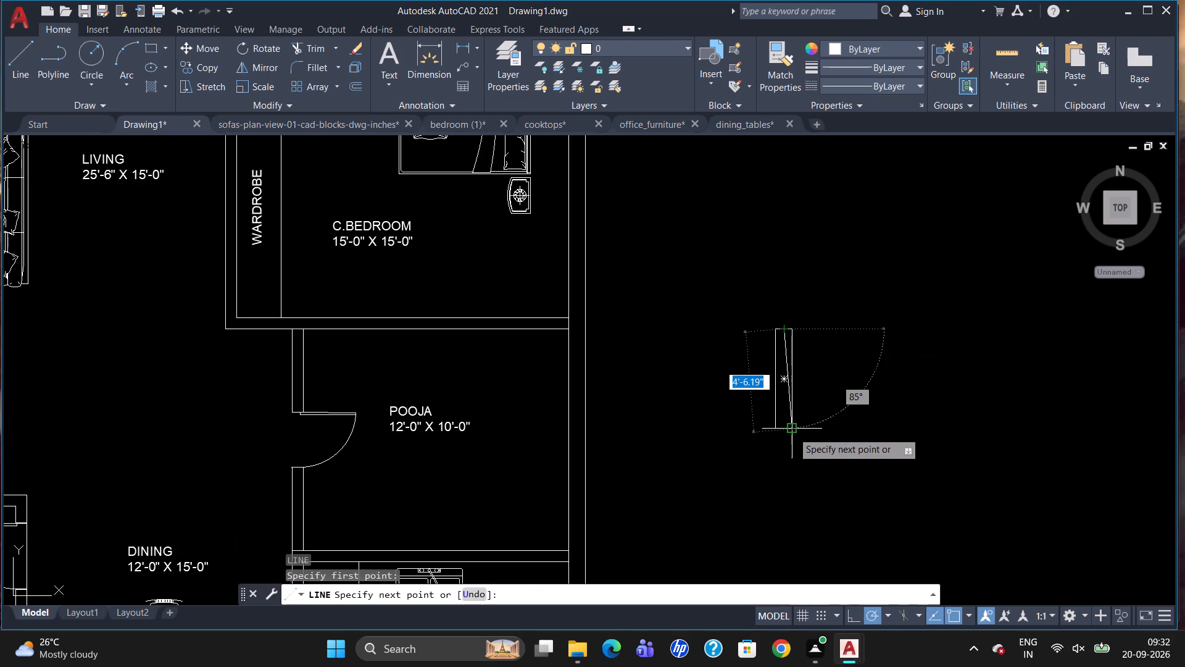
left_click(786, 423)
key("Escape")
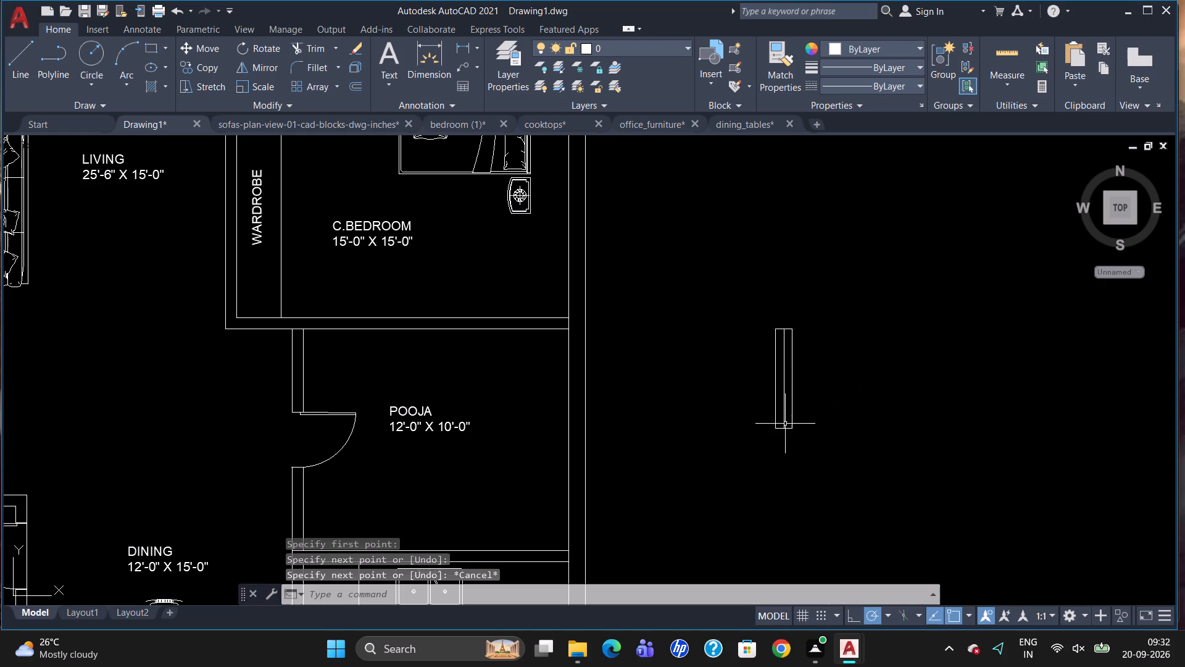
Group the window rectangle and its centre line.
left_click_drag(821, 409, 747, 418)
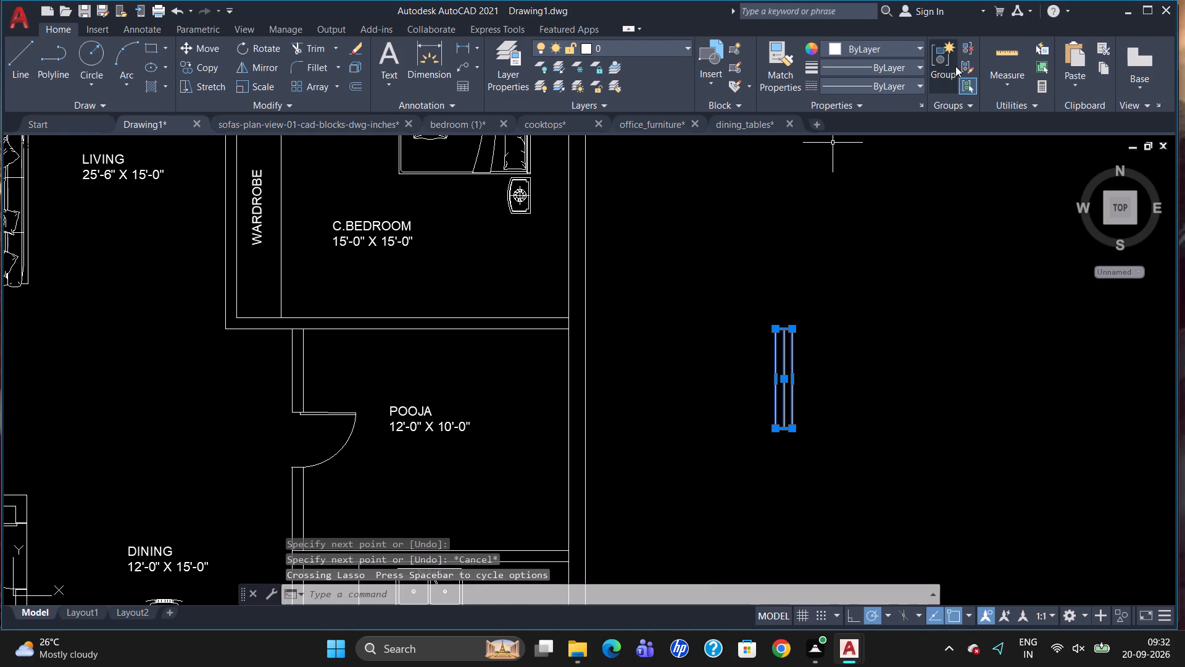
left_click(954, 65)
Move the window group into the east outer wall of the C.BEDROOM, beside the bed's headboard.
left_click(785, 338)
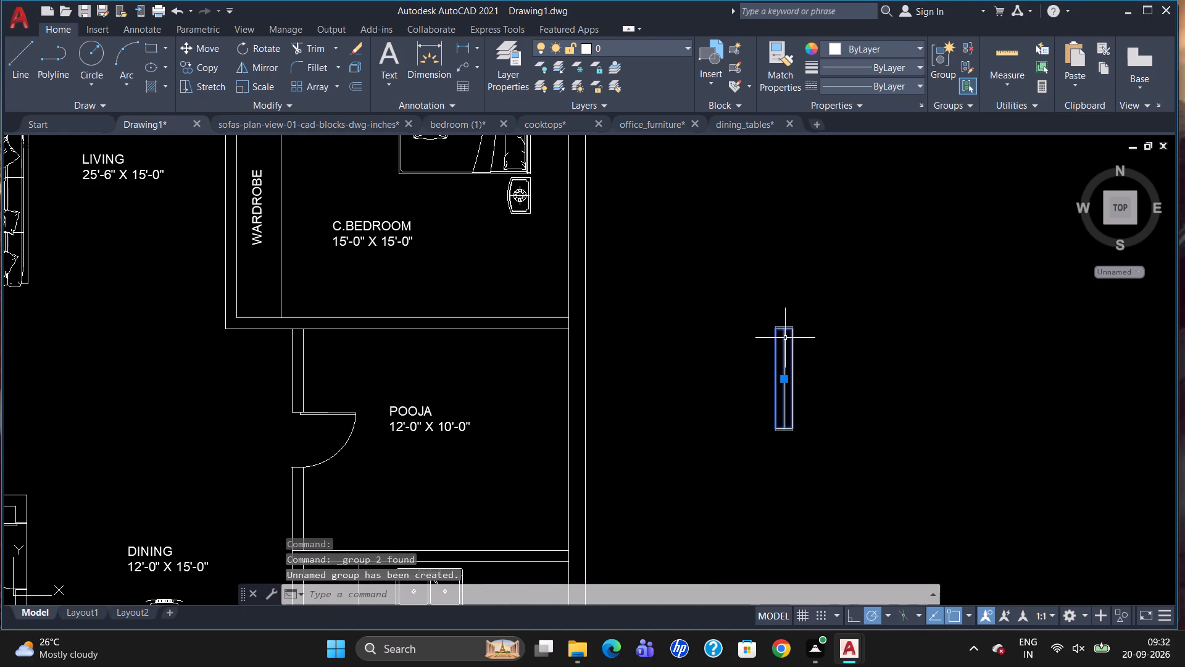
key("m")
key("Return")
left_click_drag(795, 328, 789, 337)
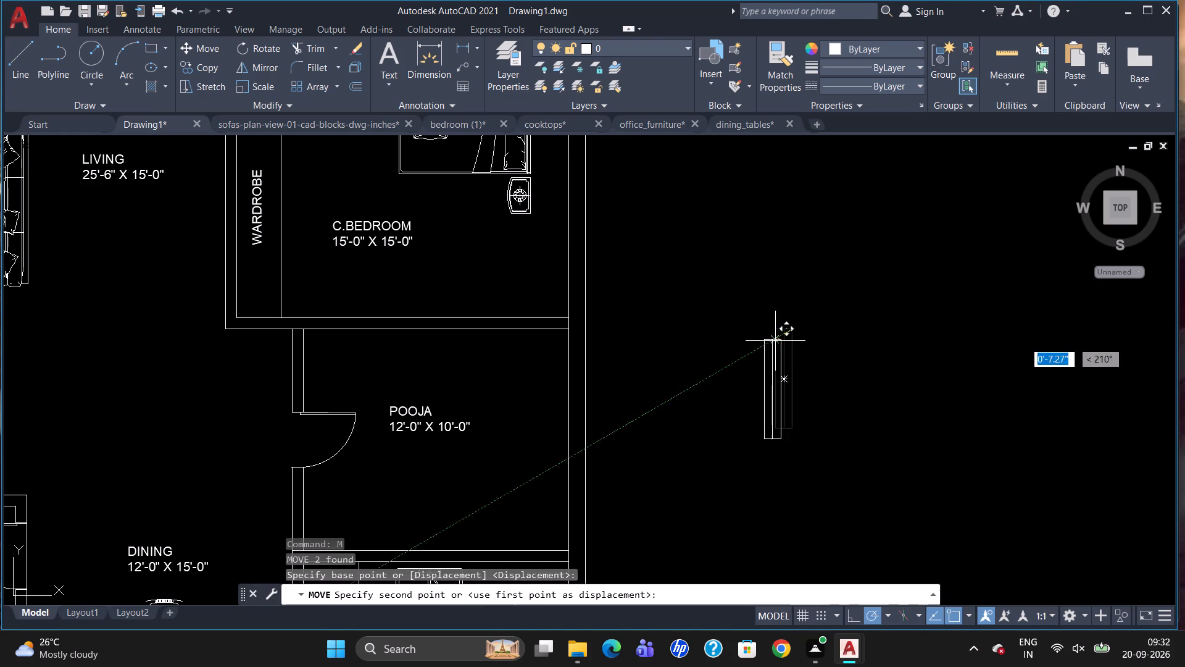
scroll(770, 342, "down", 2)
scroll(681, 248, "up", 5)
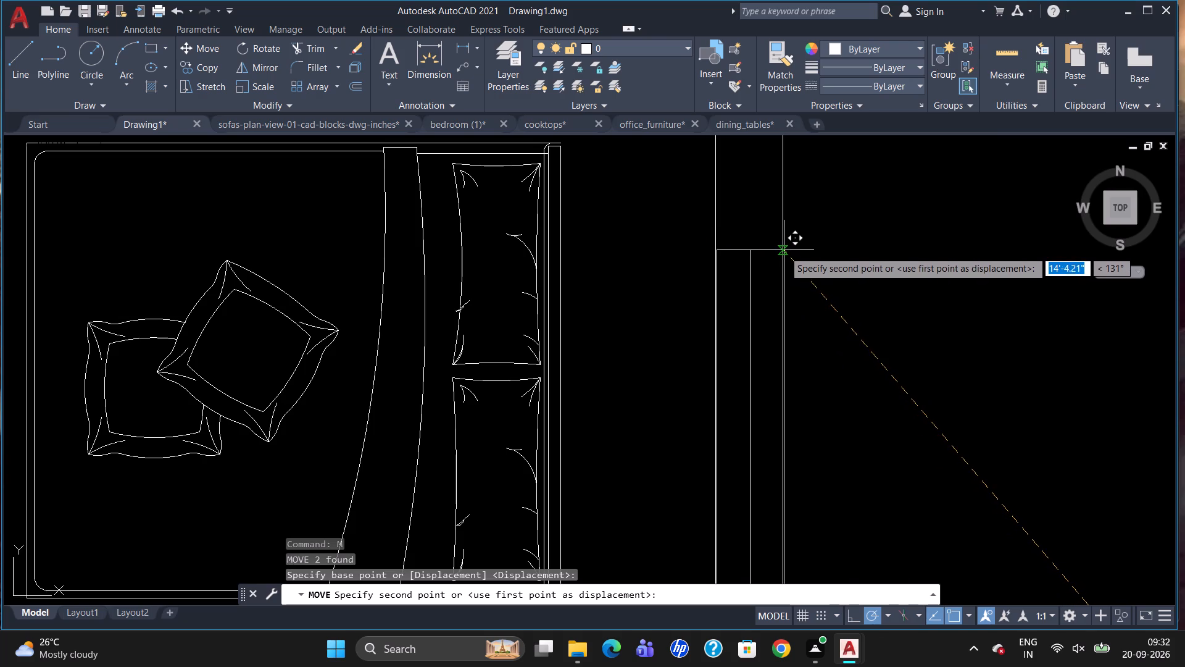
left_click(783, 254)
Copy the C.BEDROOM window into the guest bedroom's west outer wall, just below the level of the room label.
scroll(772, 251, "down", 2)
left_click(771, 253)
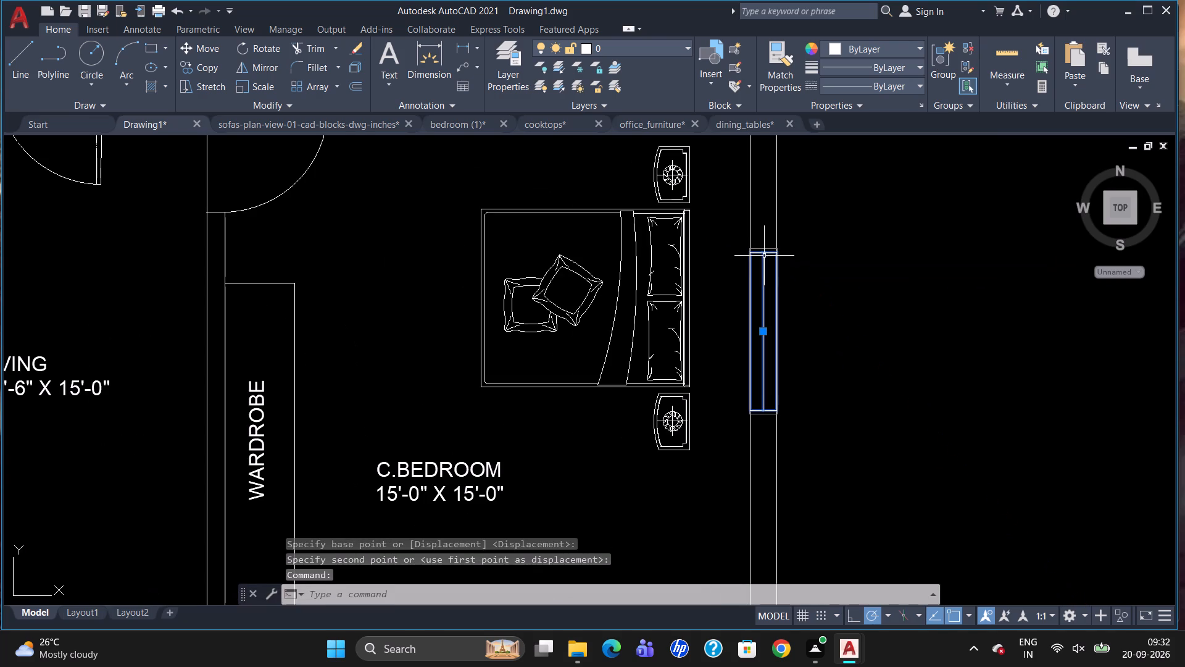
key("c")
key("o")
key("Return")
left_click(755, 265)
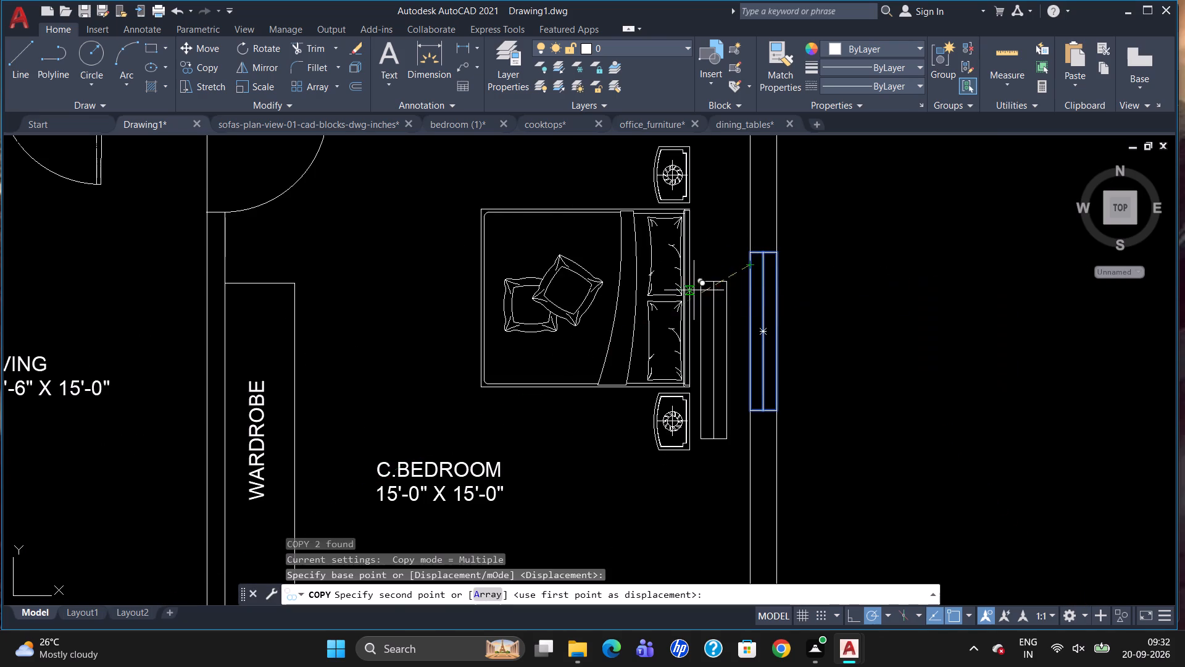
scroll(691, 291, "down", 3)
scroll(177, 305, "up", 3)
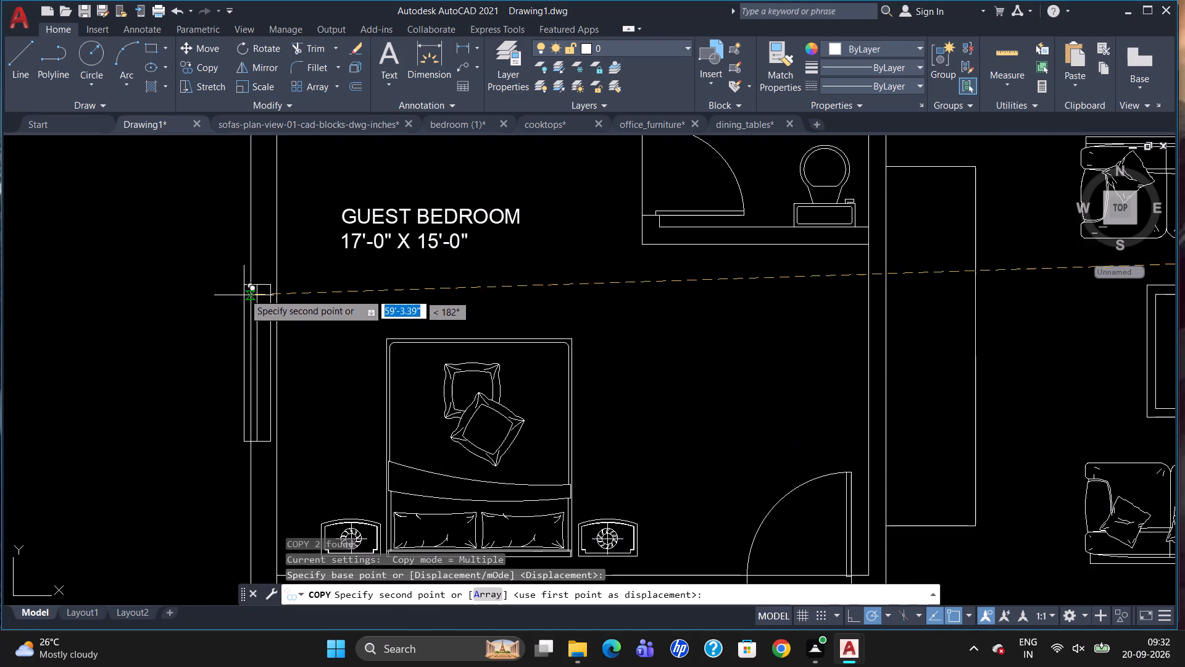
scroll(242, 277, "up", 2)
left_click(262, 241)
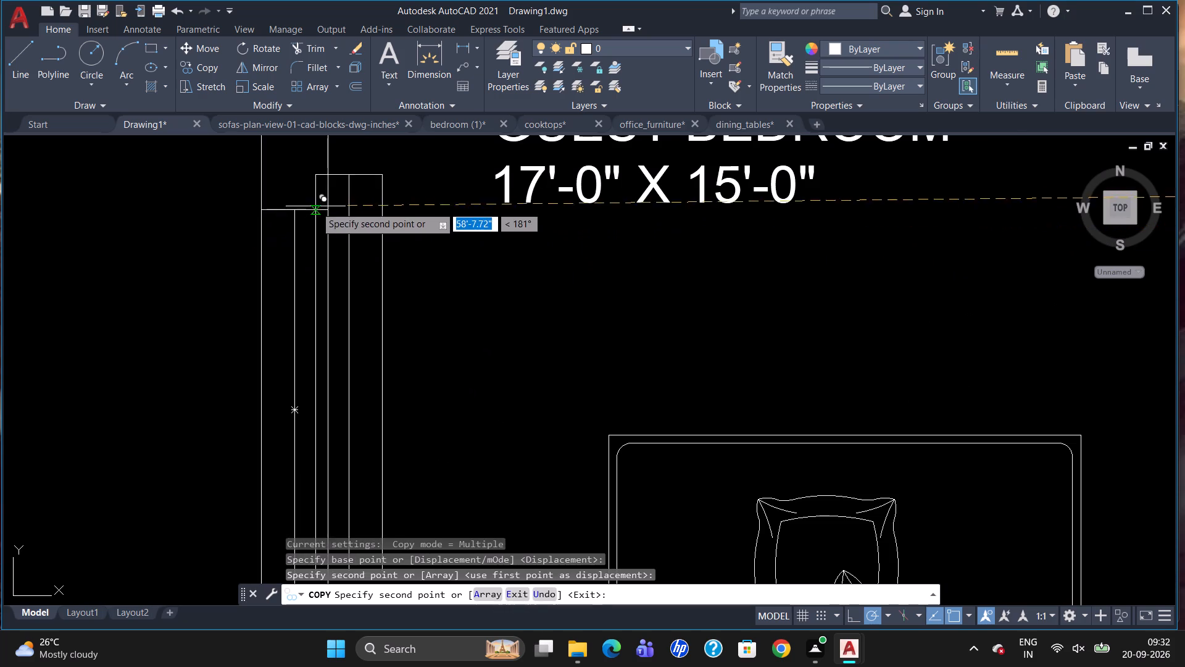
Place another copy of the window in the master bedroom's west outer wall, just below the level of the room label.
scroll(315, 206, "down", 5)
scroll(323, 405, "up", 4)
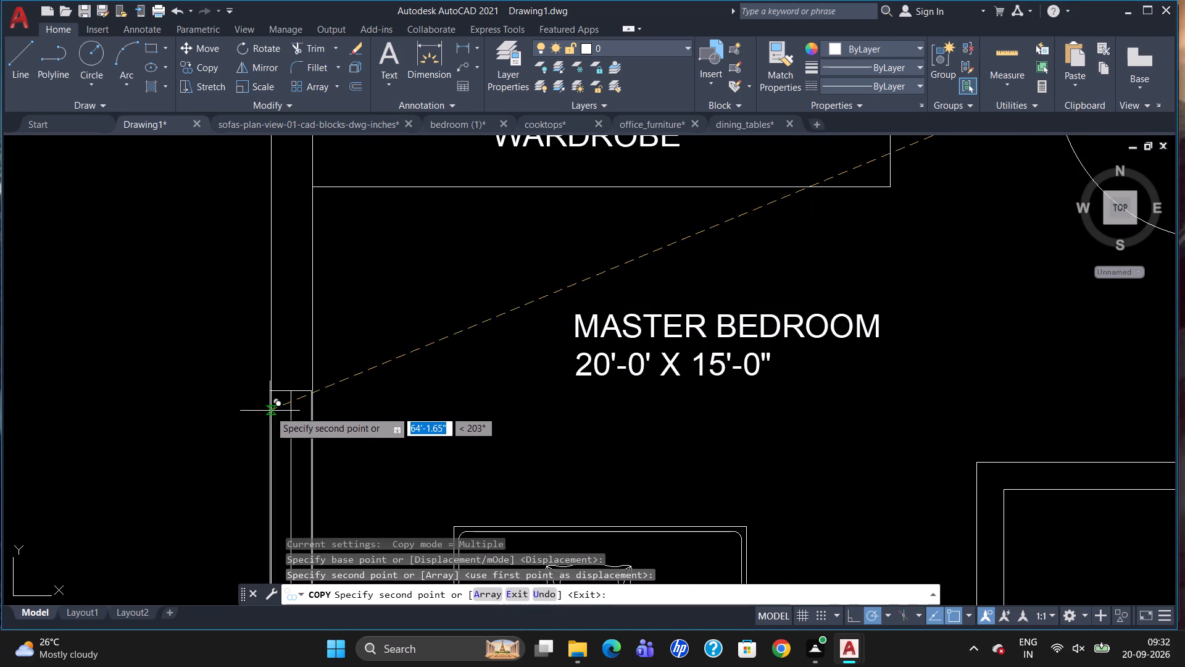
left_click(270, 399)
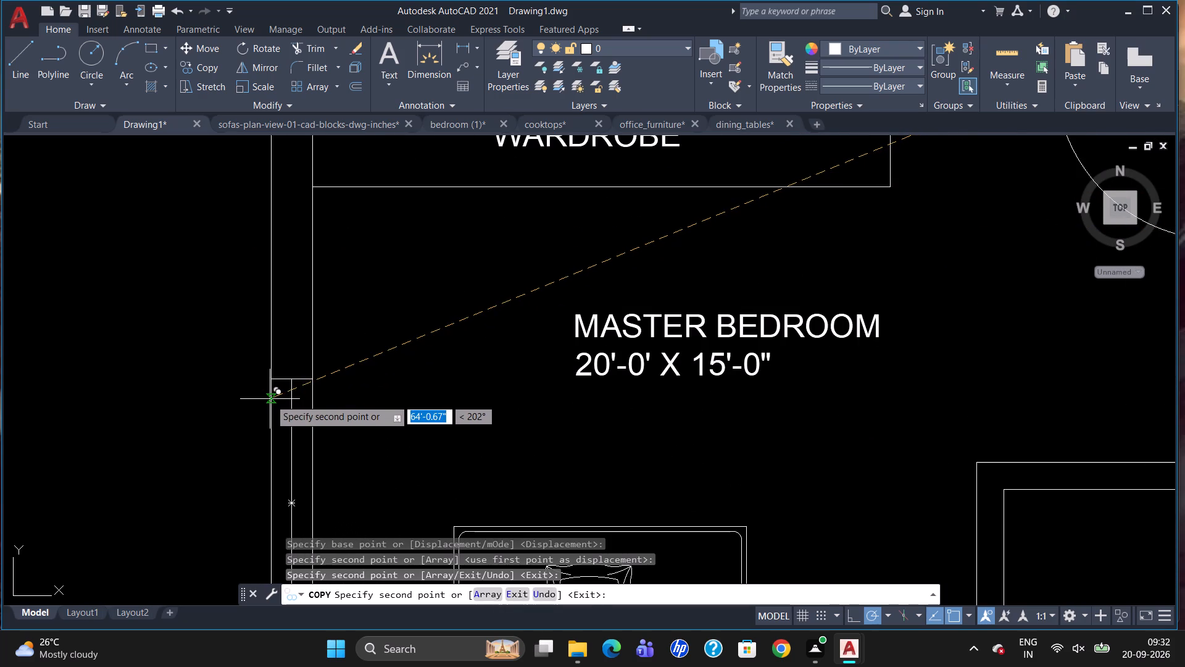
Place two more window copies outside below the south wall, one under the master bedroom and A.TOILET, one under the dining area.
scroll(320, 282, "down", 4)
scroll(465, 427, "down", 1)
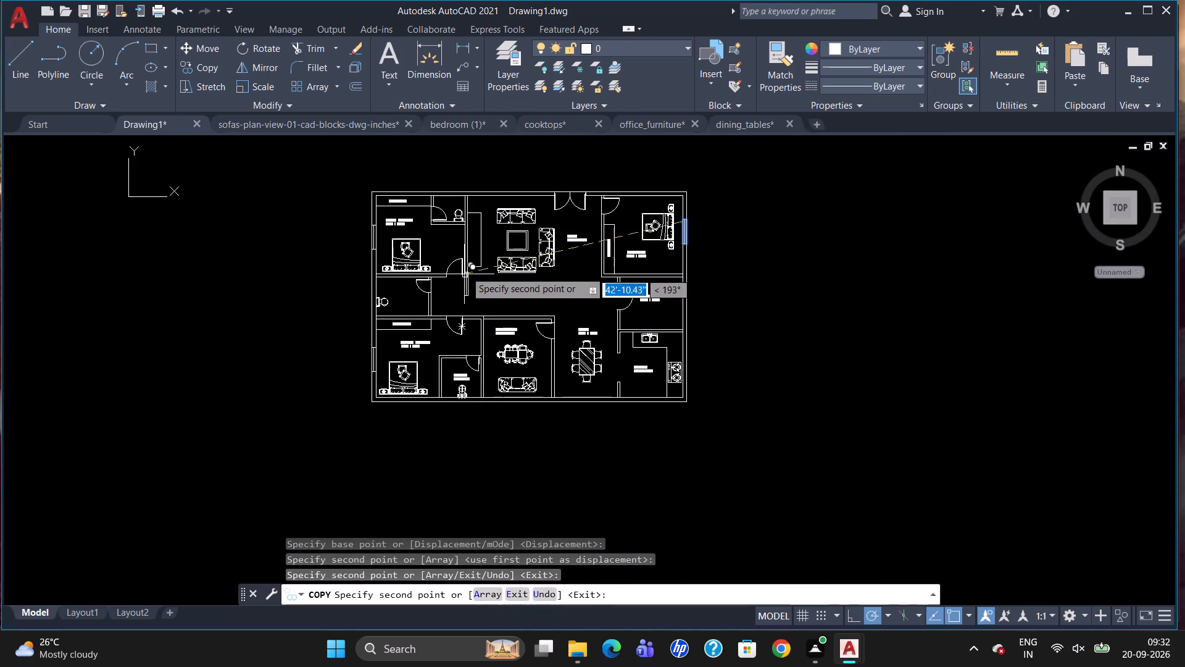
scroll(519, 433, "up", 2)
scroll(527, 435, "down", 1)
left_click(401, 417)
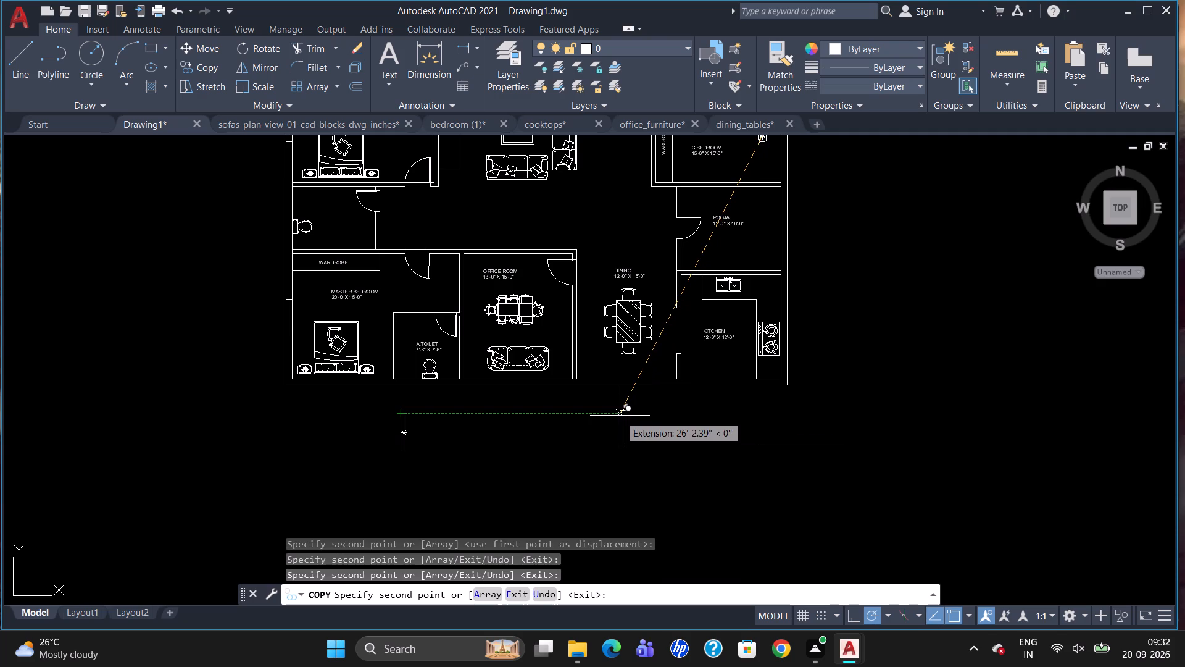
left_click(620, 413)
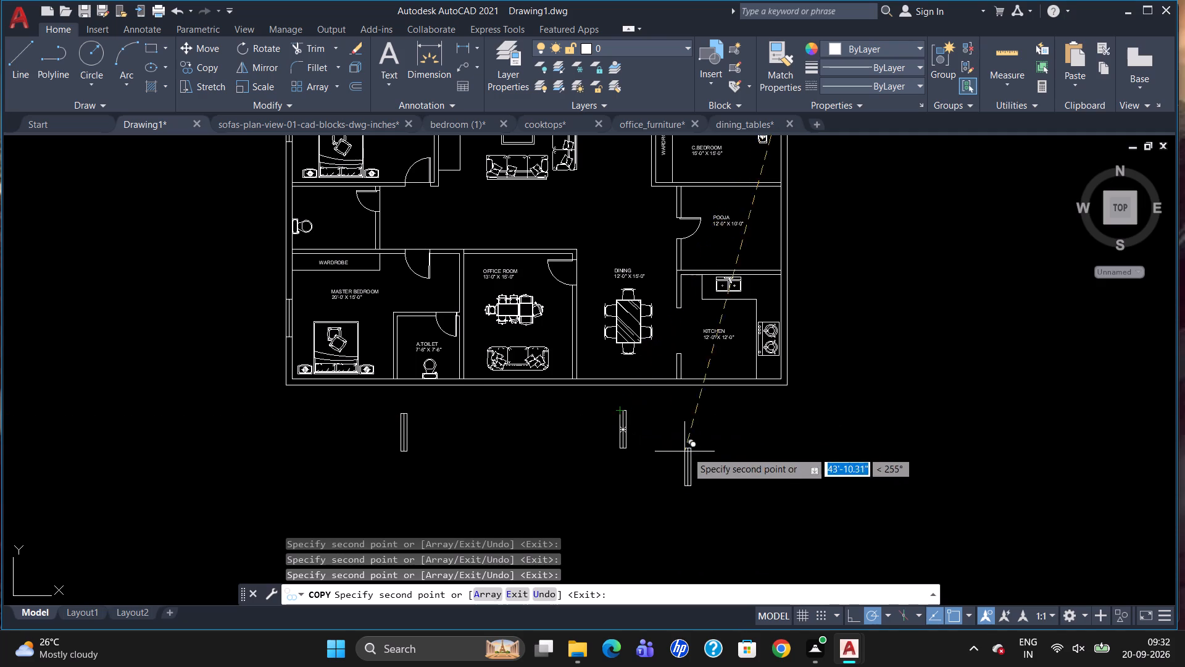
Place a copy of the window in the kitchen's east outer wall, beside the cooktop.
scroll(706, 464, "down", 1)
scroll(784, 292, "up", 1)
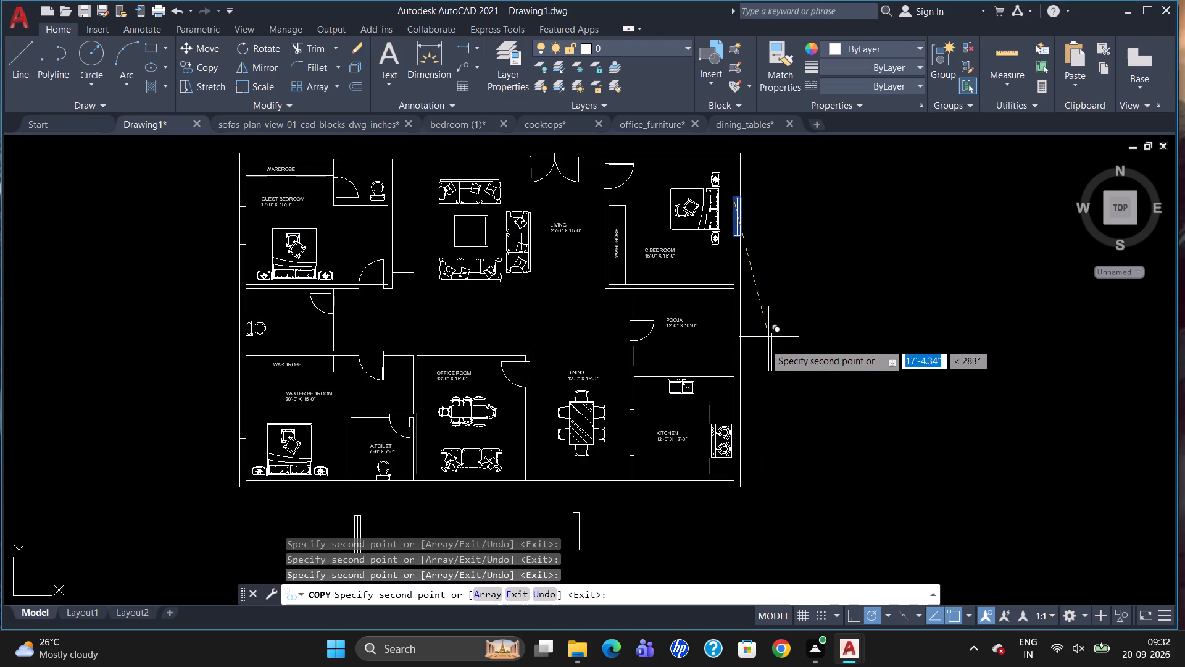
scroll(734, 421, "up", 3)
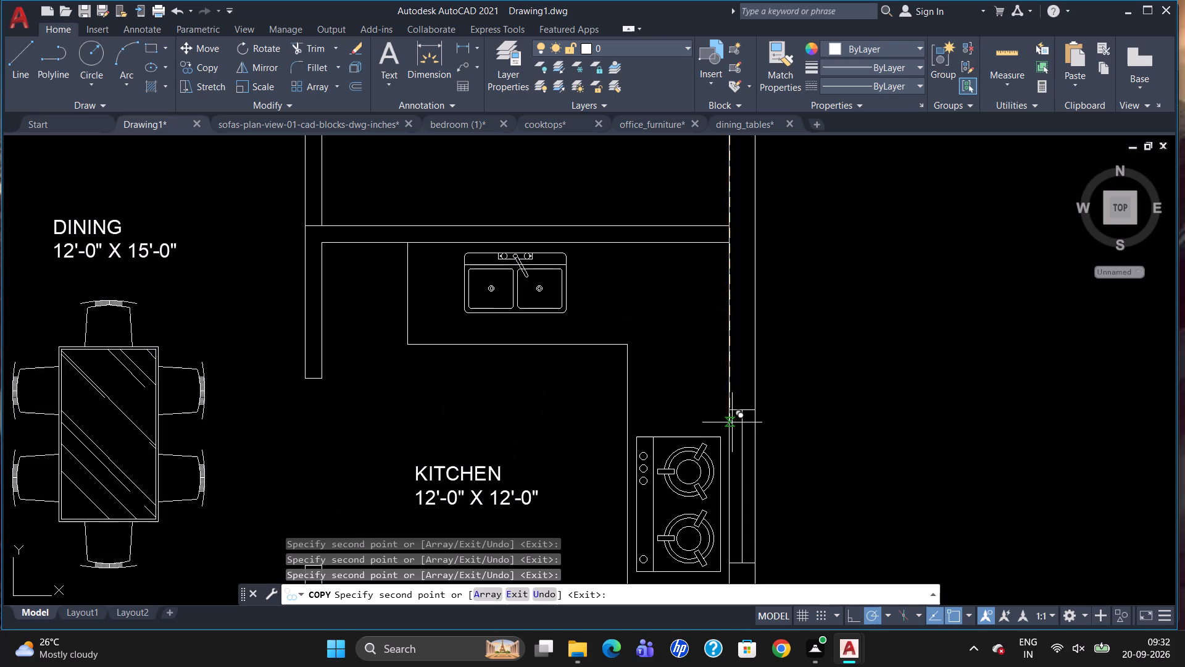
left_click(729, 423)
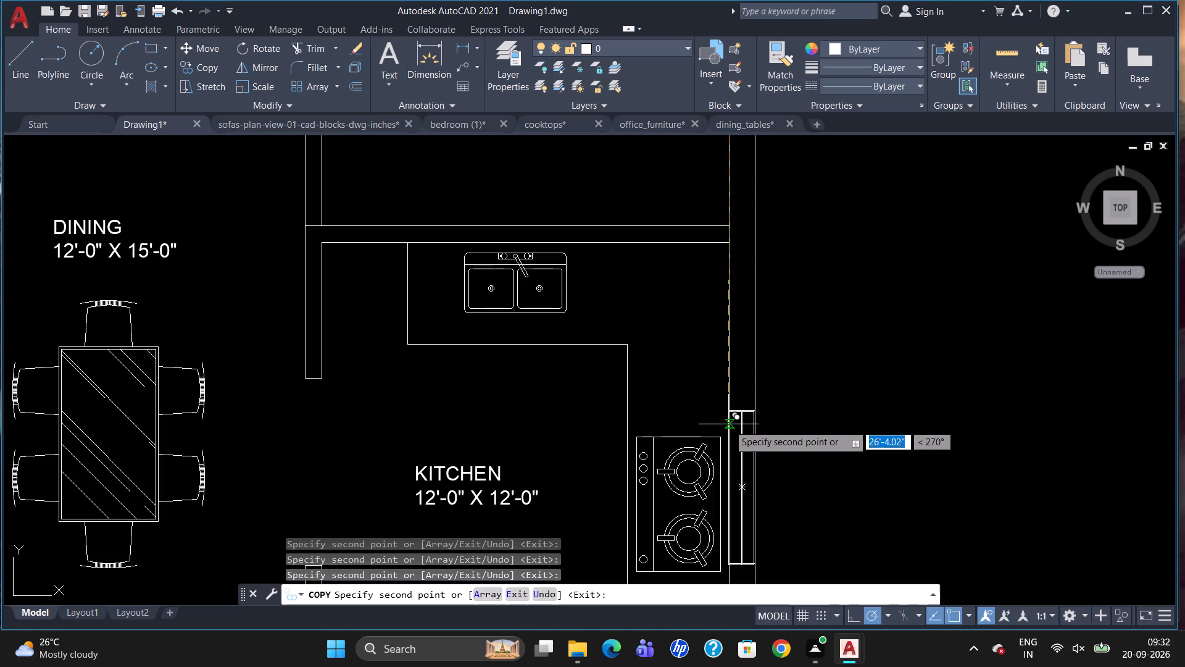
Place a last copy of the window across the living room's north outer wall, above the upper sofa, and end copying.
scroll(749, 436, "down", 3)
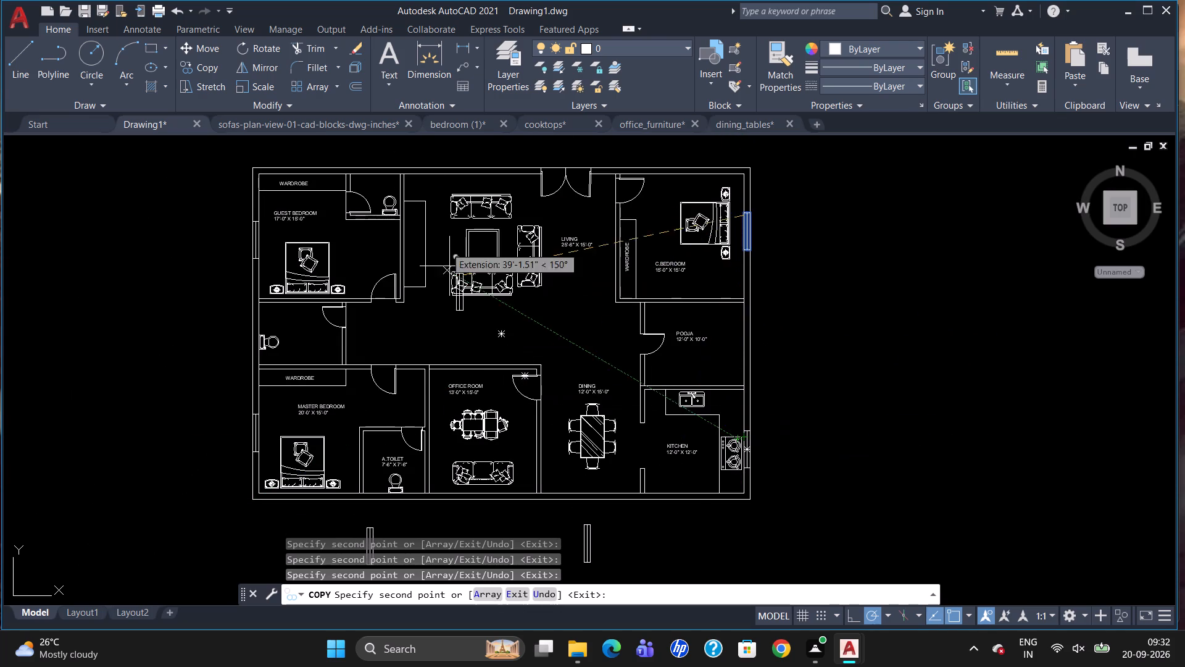
scroll(454, 159, "up", 2)
scroll(464, 191, "down", 1)
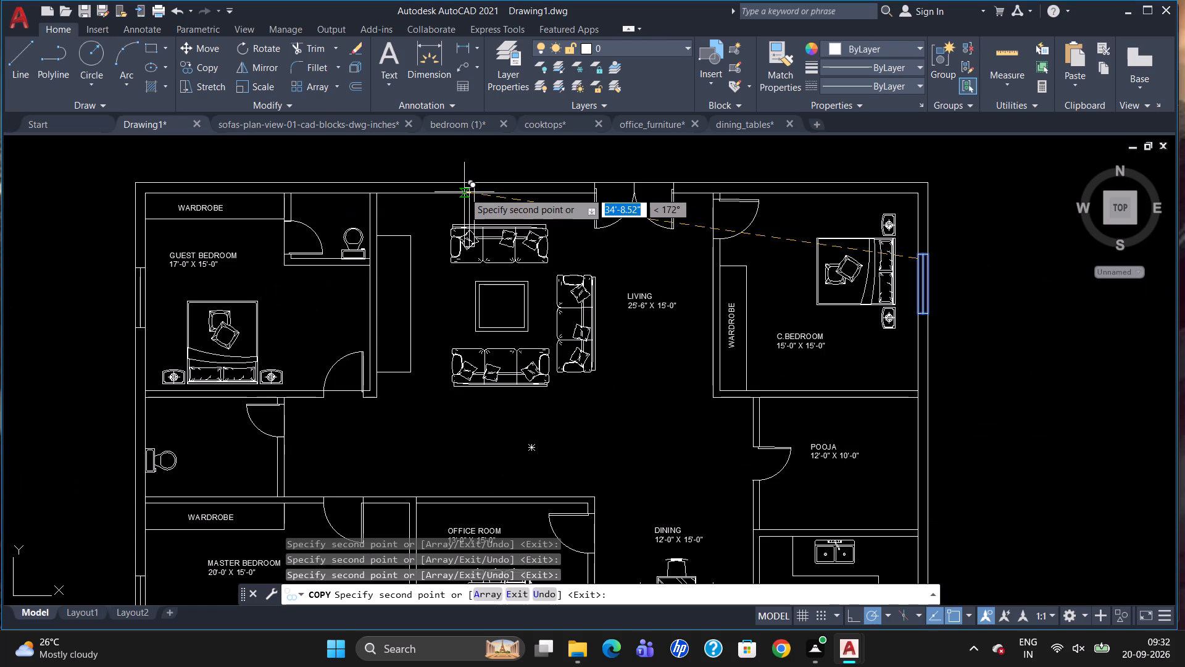
scroll(457, 166, "up", 1)
left_click(457, 165)
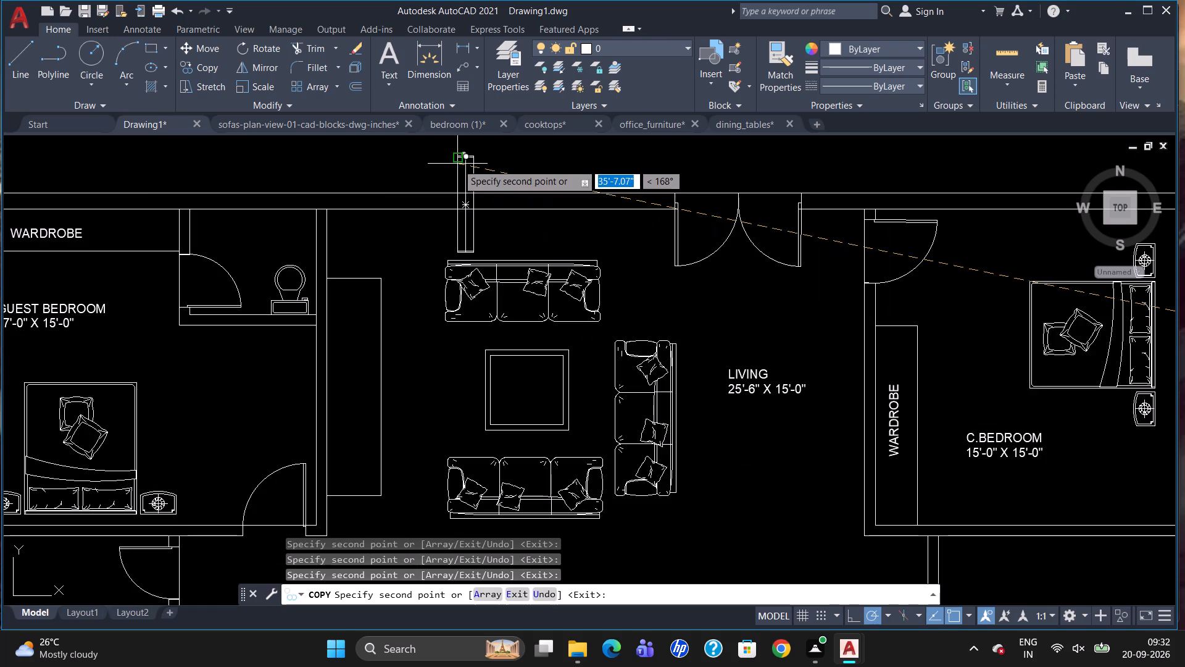
scroll(467, 291, "down", 2)
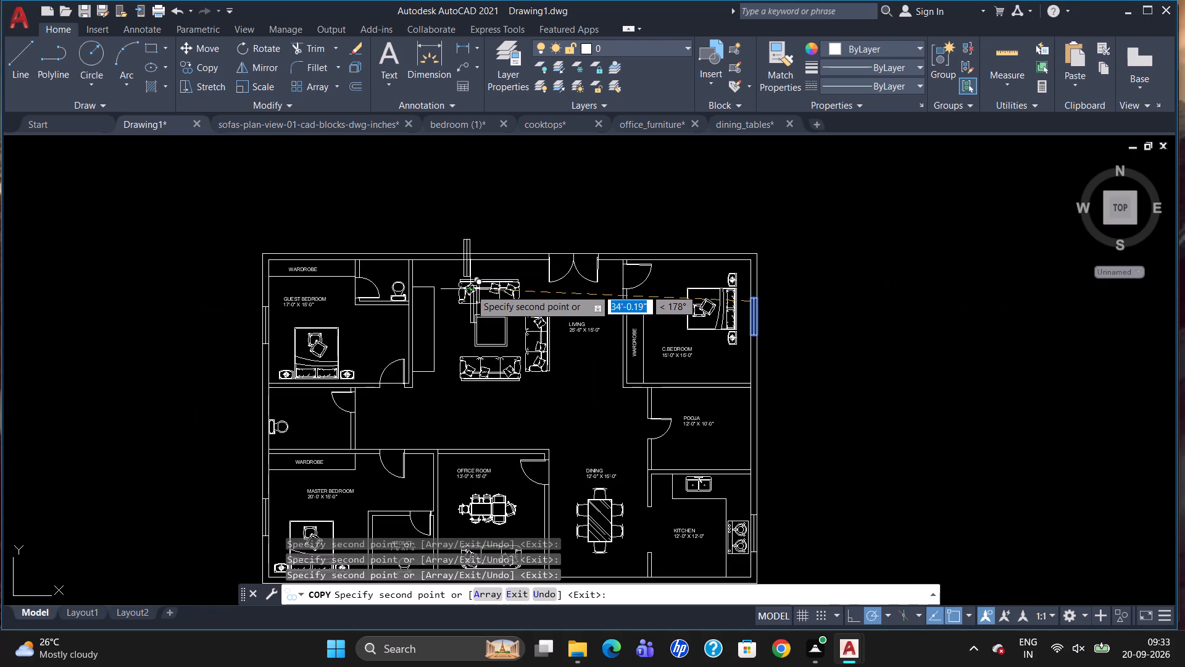
key("Escape")
Rotate the loose window copy below the master bedroom by 270° so it lies horizontally.
scroll(580, 258, "down", 1)
scroll(615, 508, "up", 1)
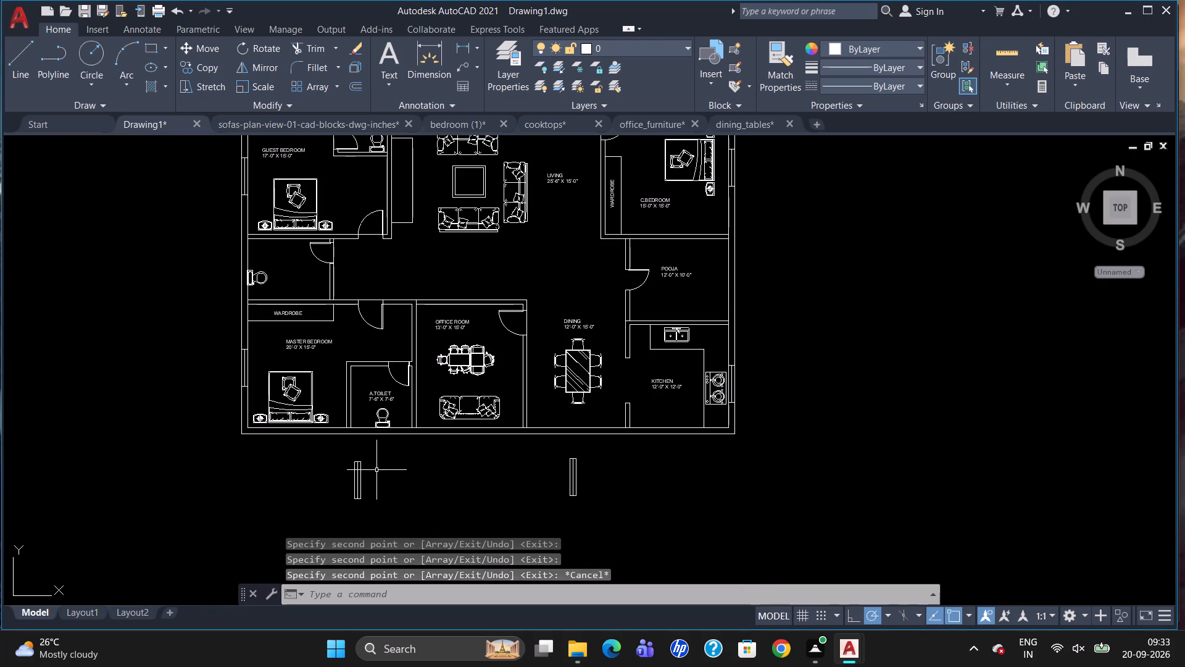
left_click(355, 472)
type("RO")
key("Return")
left_click_drag(360, 466, 364, 476)
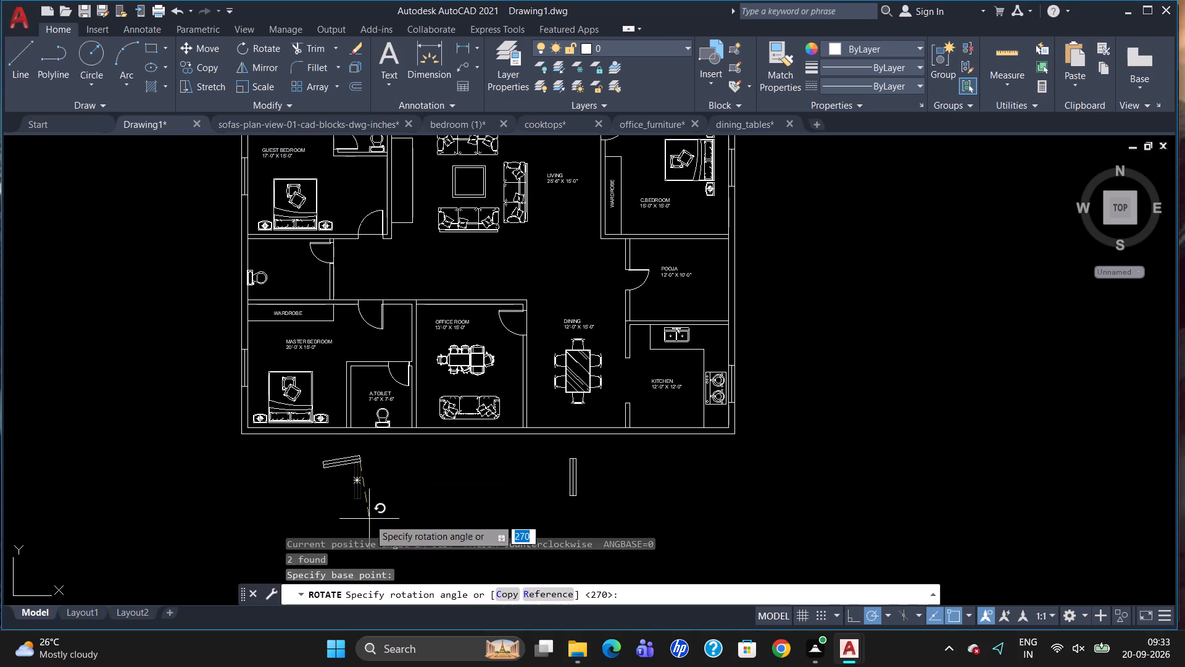
left_click(362, 520)
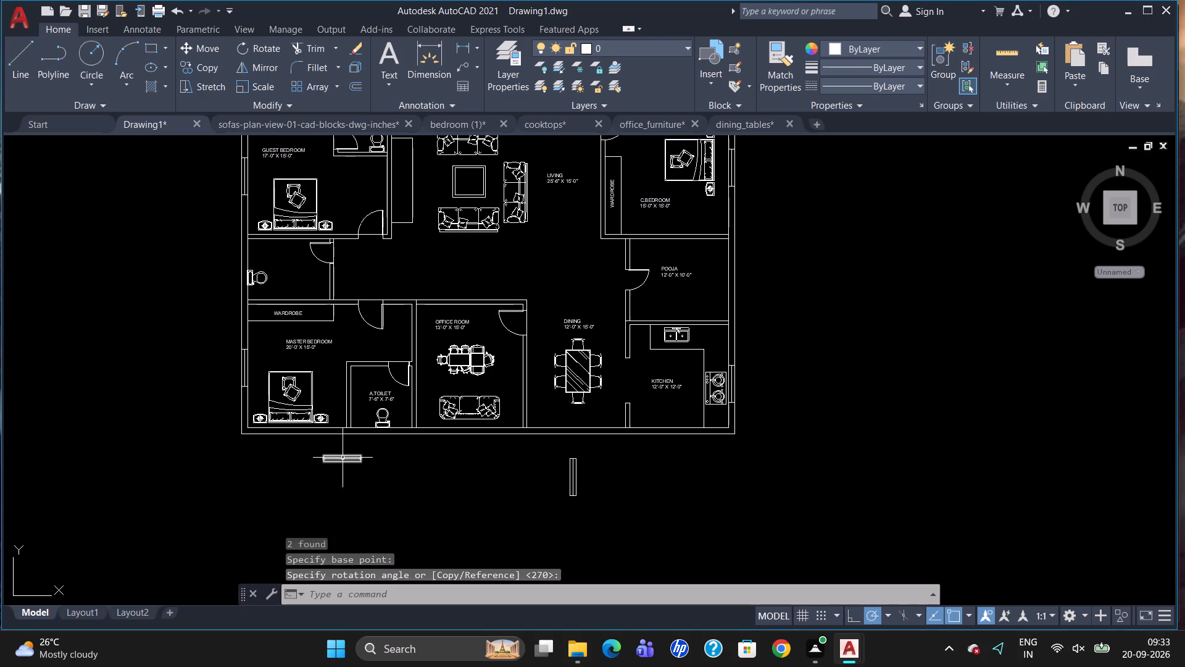
Move the horizontal window into the master bedroom's south outer wall, below the bedside table nearest the A.TOILET.
left_click_drag(346, 460, 347, 466)
left_click(344, 459)
scroll(326, 436, "up", 2)
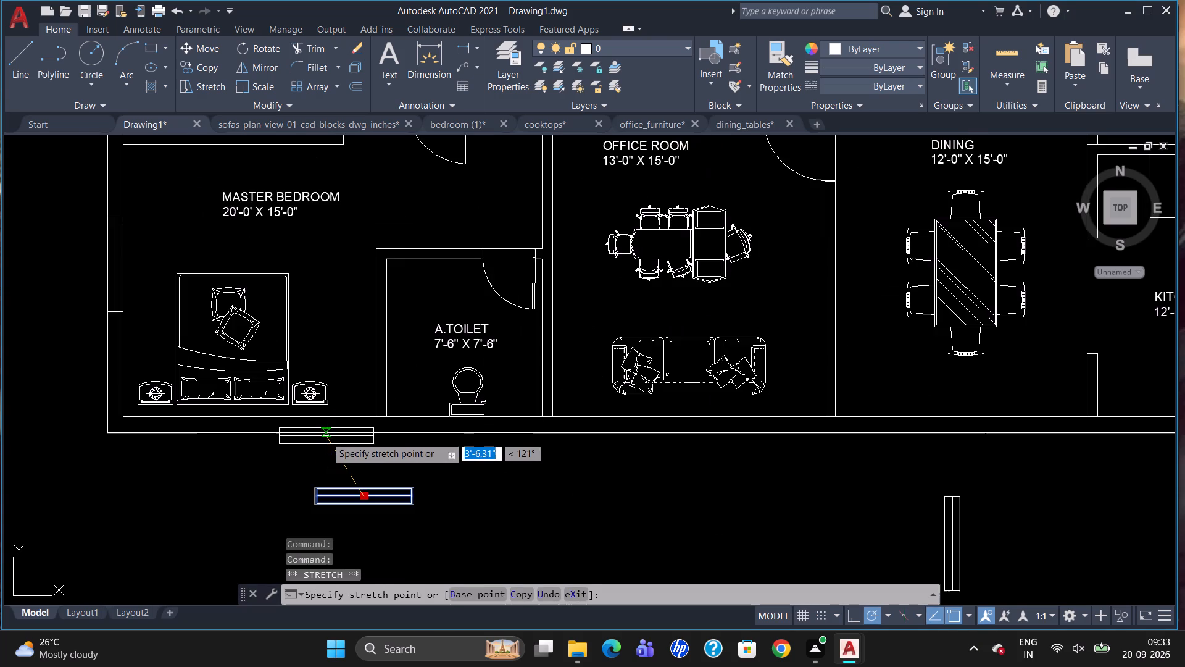
scroll(326, 434, "up", 2)
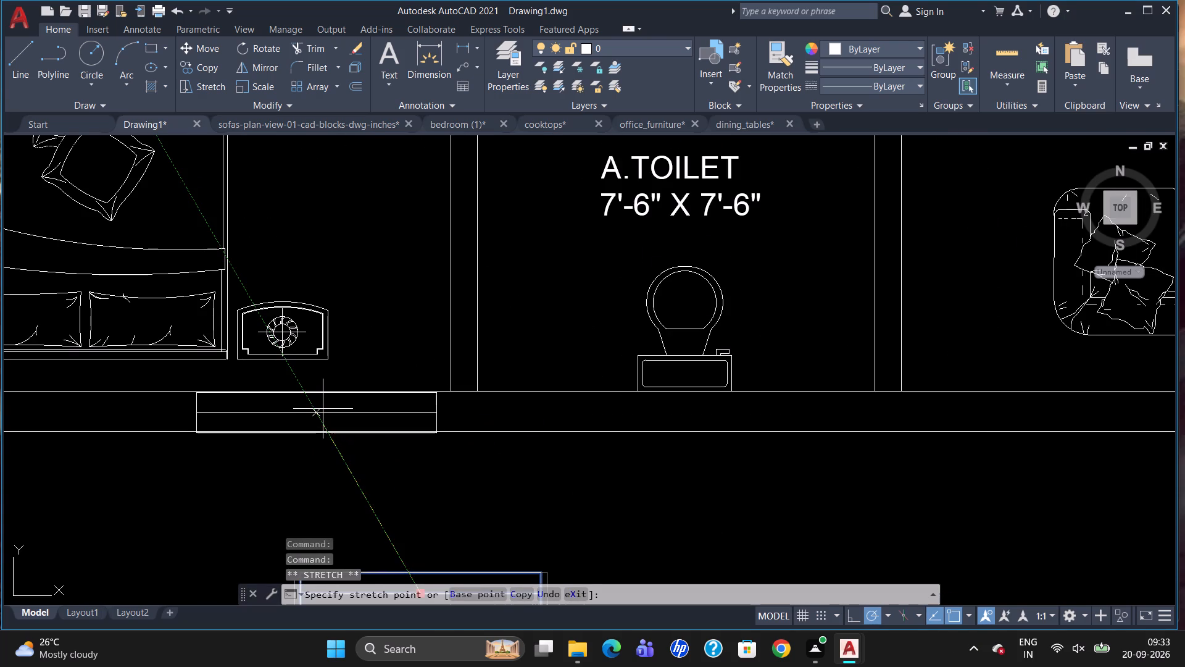
left_click(320, 408)
scroll(293, 416, "down", 2)
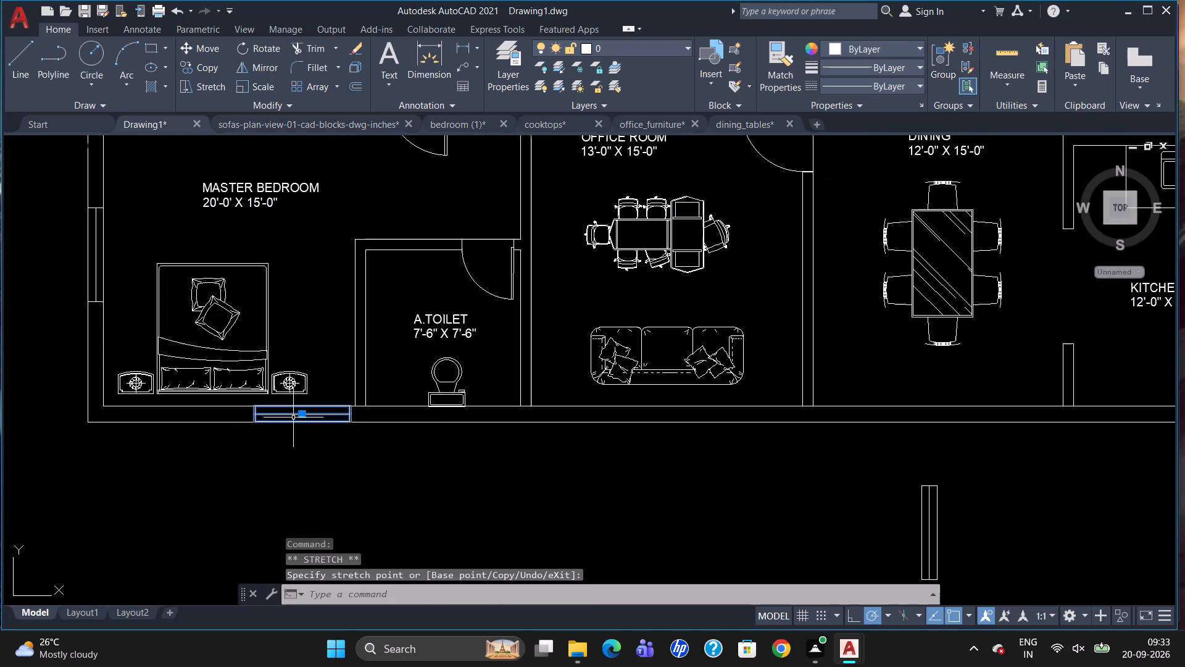
scroll(362, 423, "down", 1)
key("Escape")
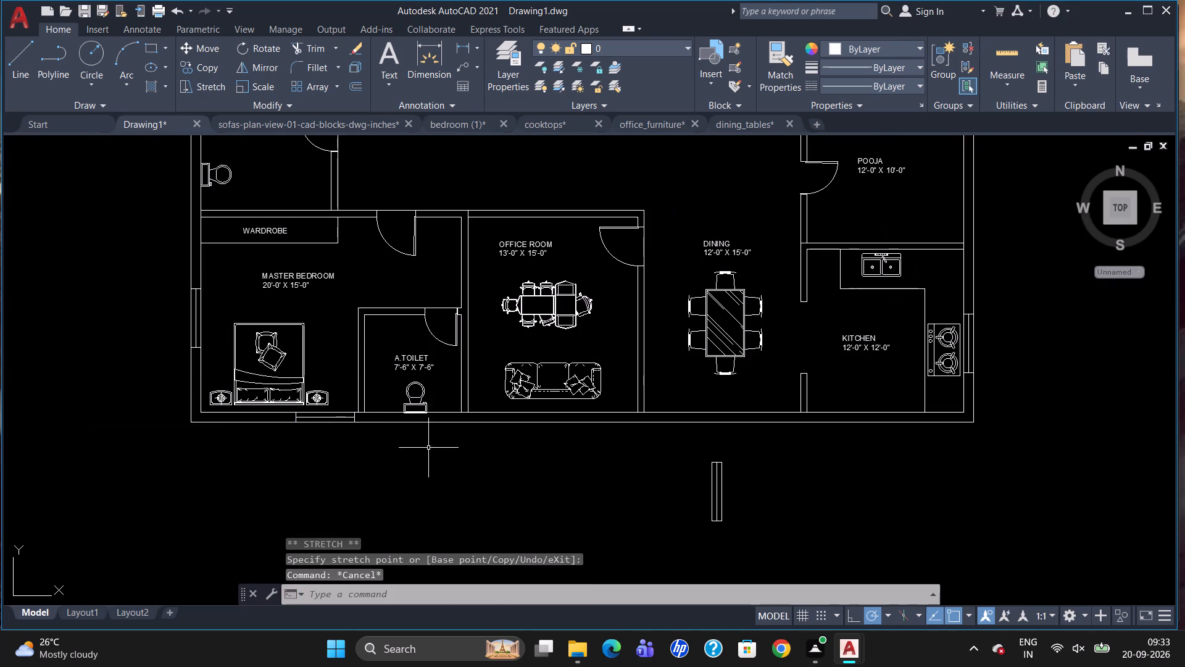
Rotate the loose window copy below the dining area by 270° so it lies horizontally.
scroll(446, 444, "down", 1)
scroll(646, 514, "up", 1)
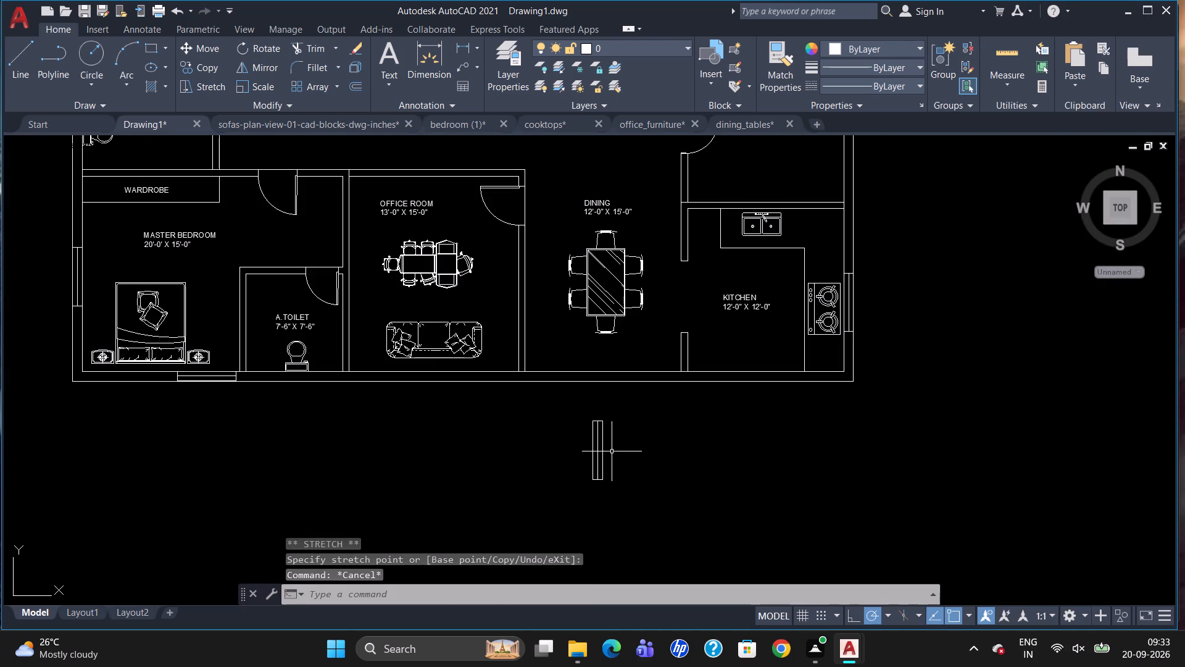
left_click(597, 442)
type("RO")
key("Return")
left_click_drag(596, 442, 604, 485)
left_click(593, 513)
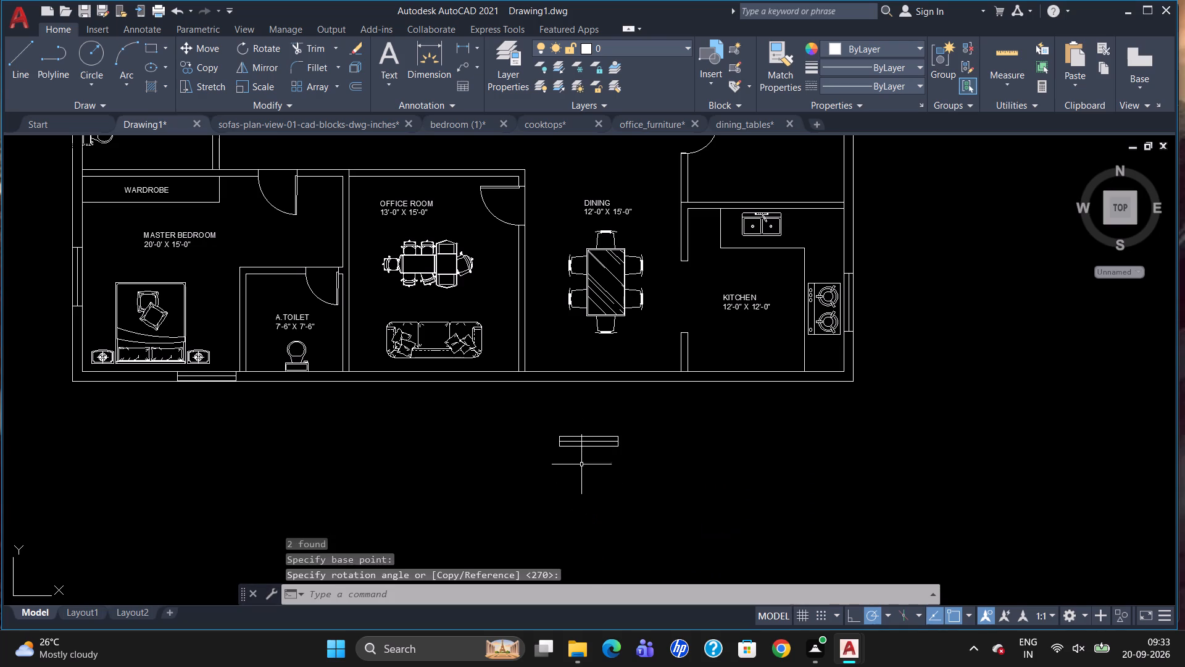
Move the horizontal window into the dining area's south outer wall, below the dining table.
left_click(581, 444)
left_click(590, 443)
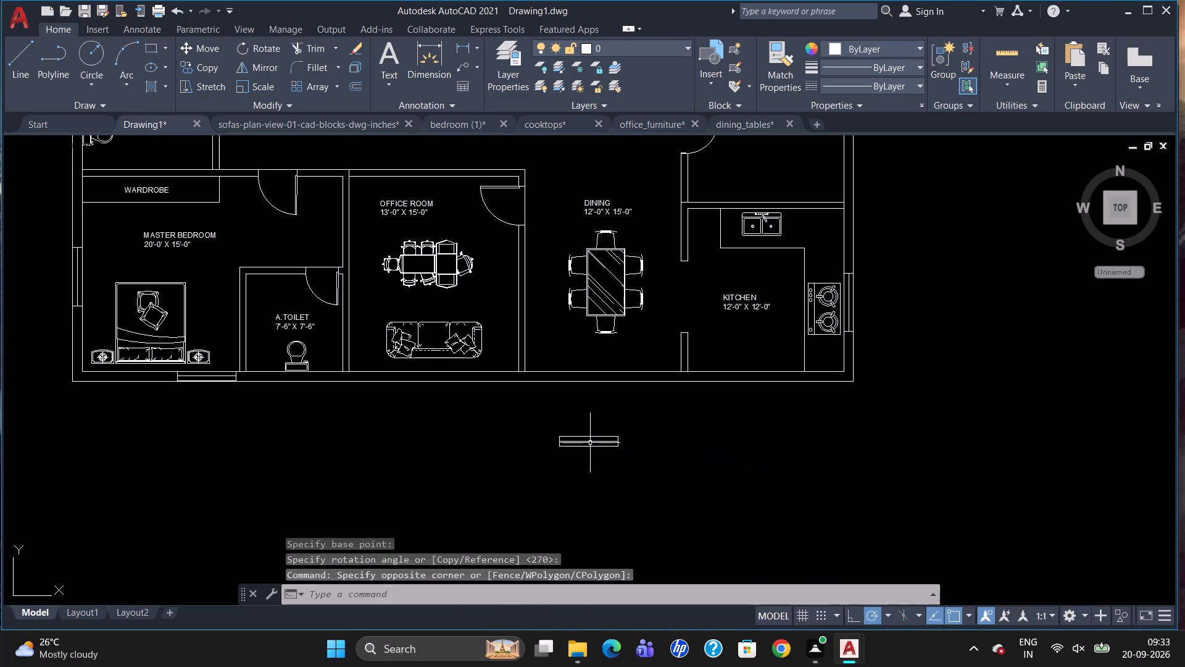
left_click(589, 442)
left_click(589, 442)
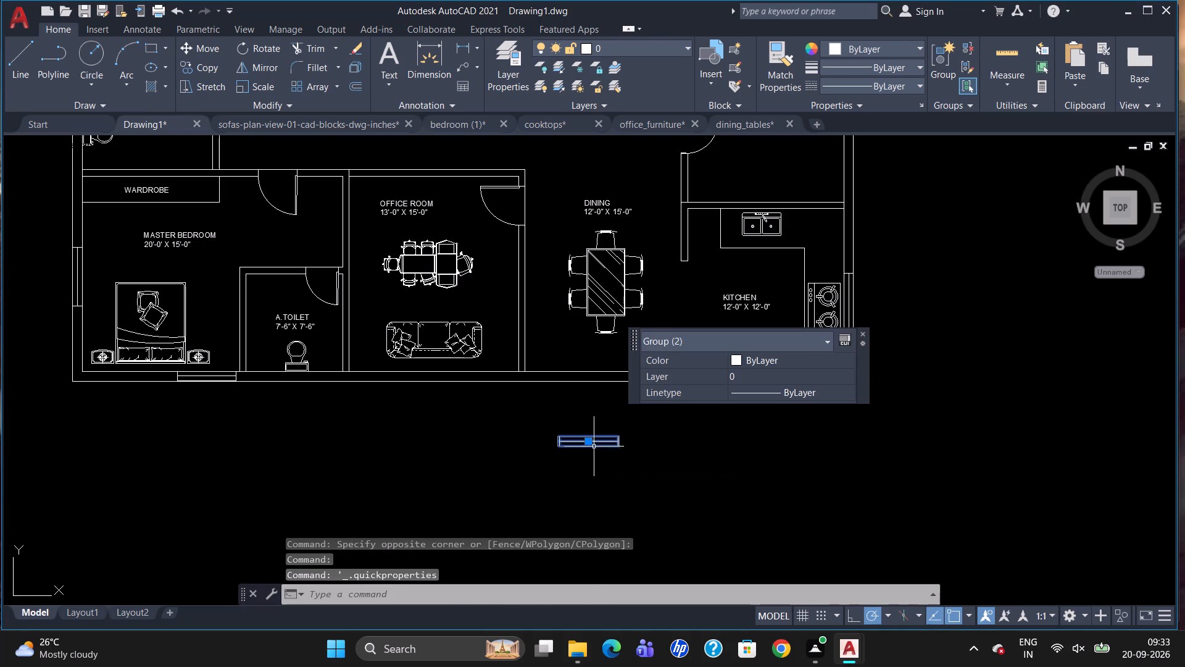
left_click(591, 439)
scroll(583, 377, "up", 4)
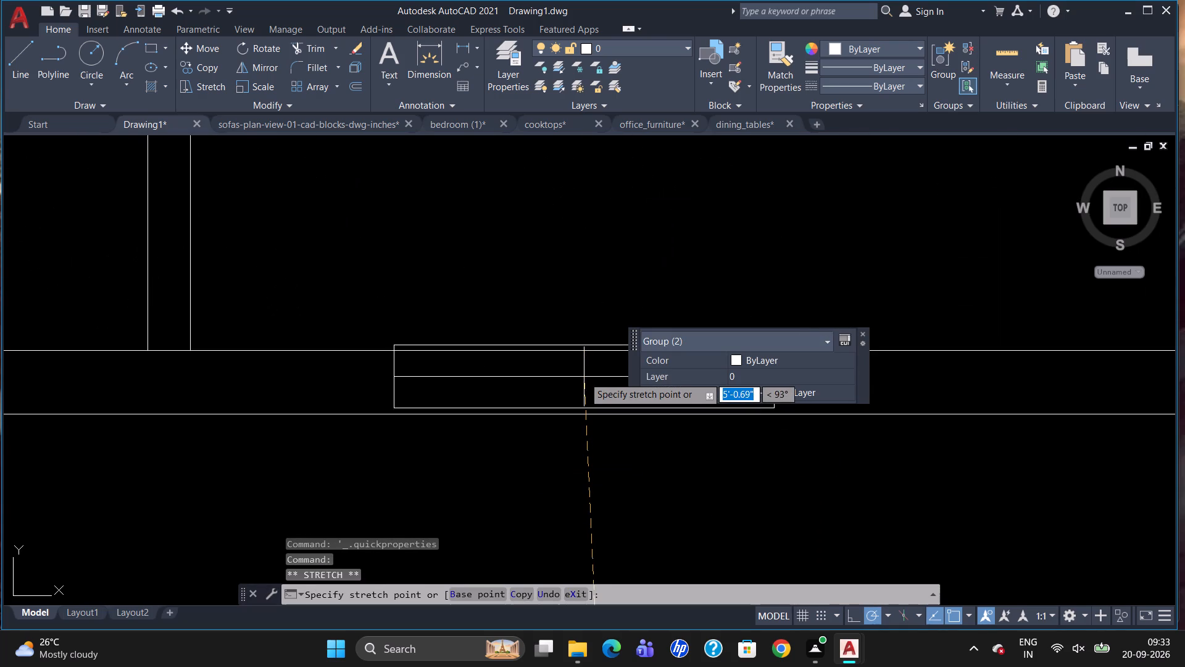
left_click(586, 383)
scroll(558, 406, "down", 3)
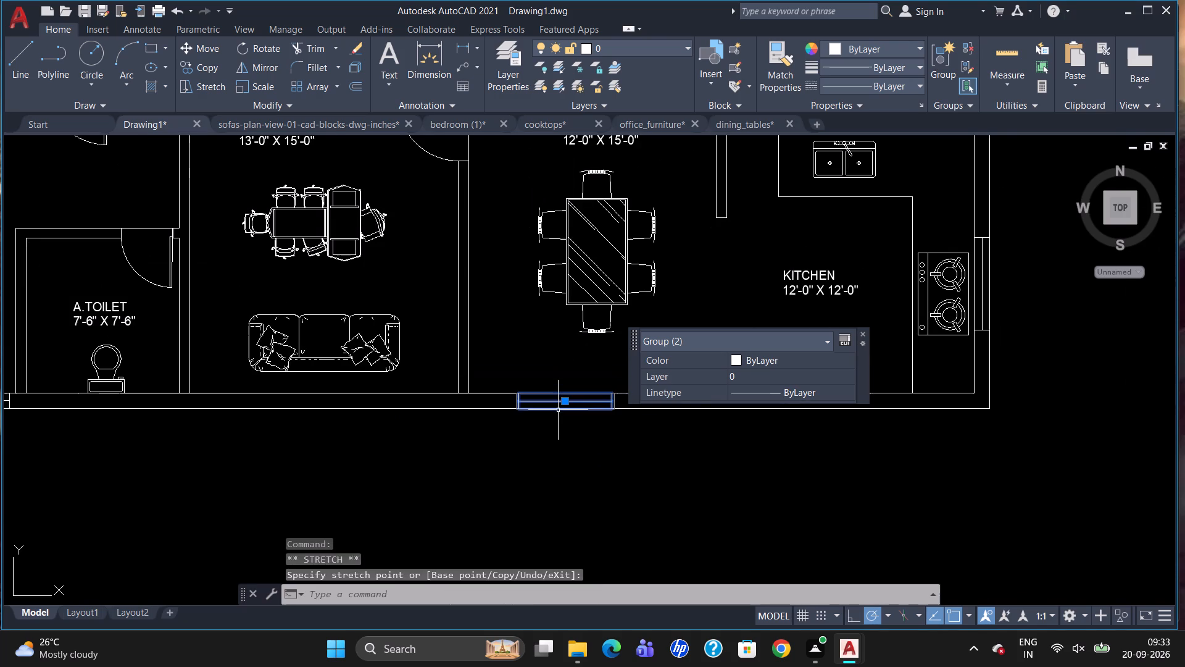
key("Escape")
Rotate the window copy crossing the living room's north wall by 270° so it runs along the wall.
scroll(575, 489, "down", 2)
scroll(687, 465, "down", 1)
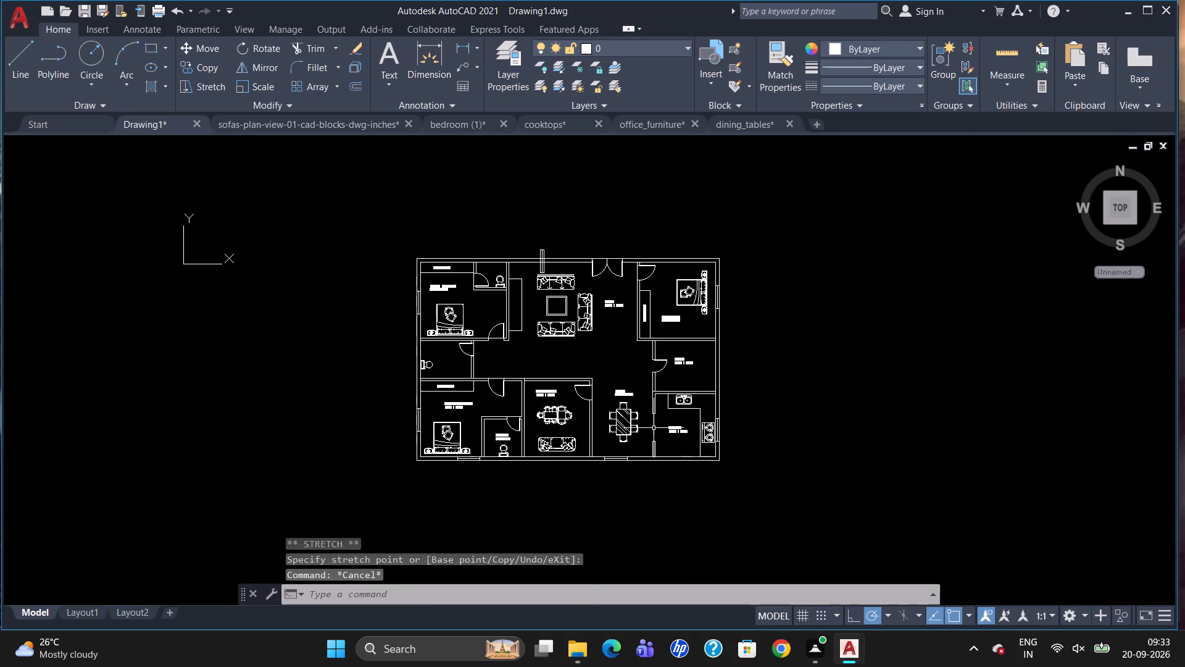
scroll(570, 250, "up", 2)
left_click(497, 274)
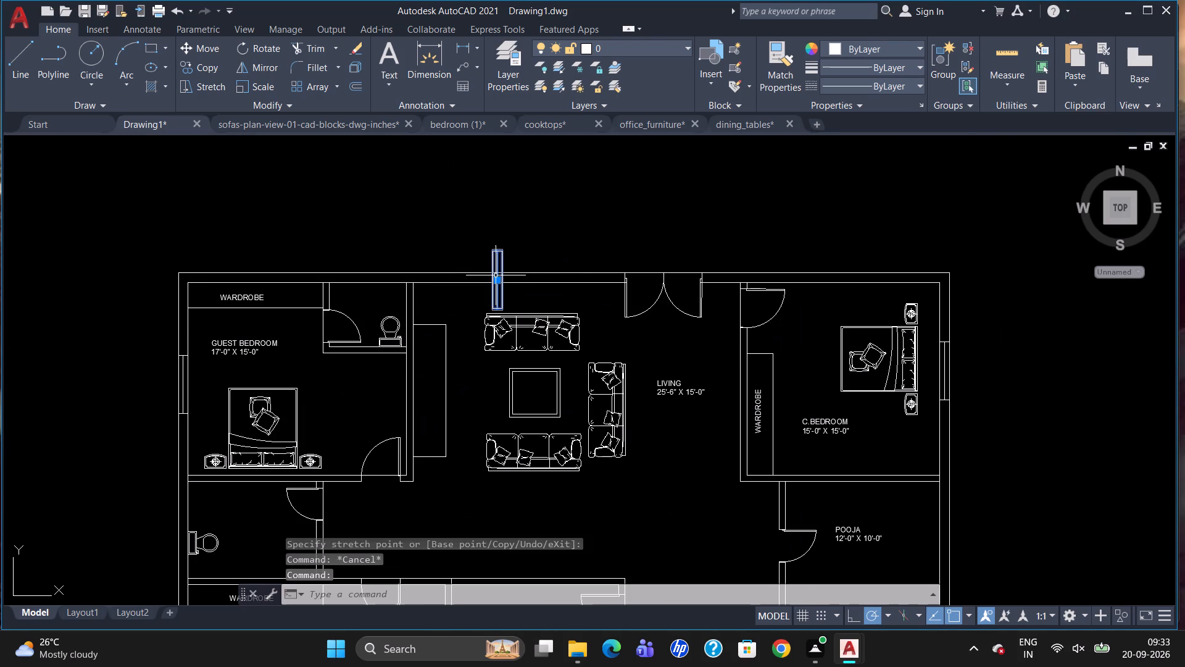
type("RO")
key("Return")
left_click_drag(495, 275, 513, 289)
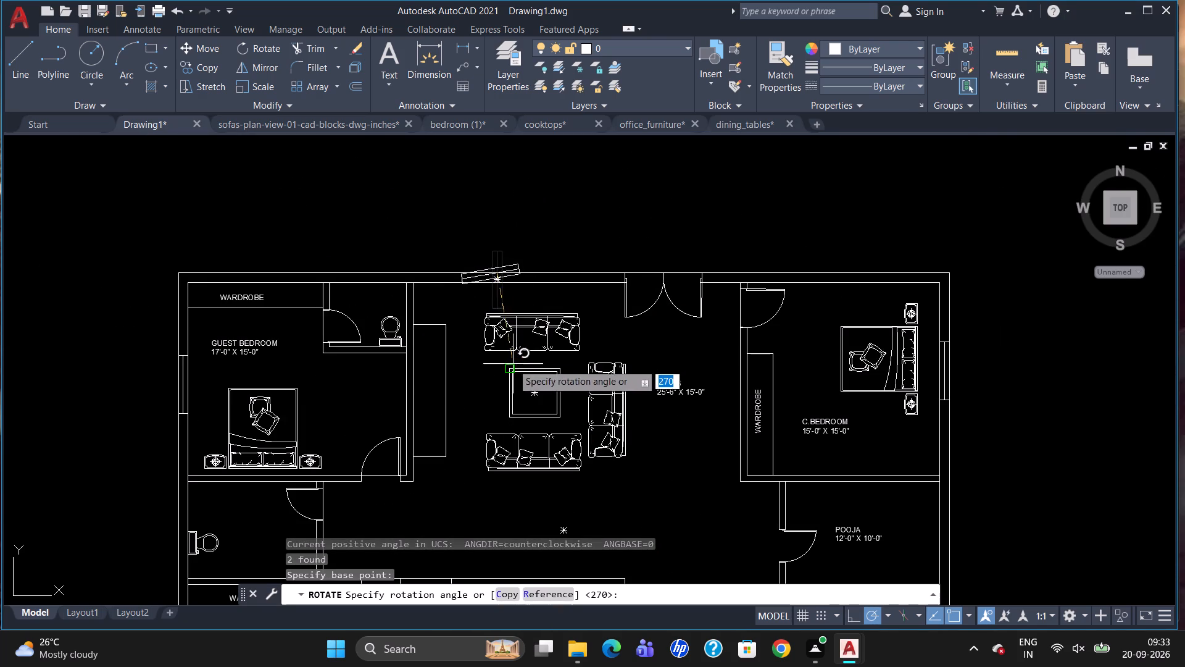
left_click(496, 392)
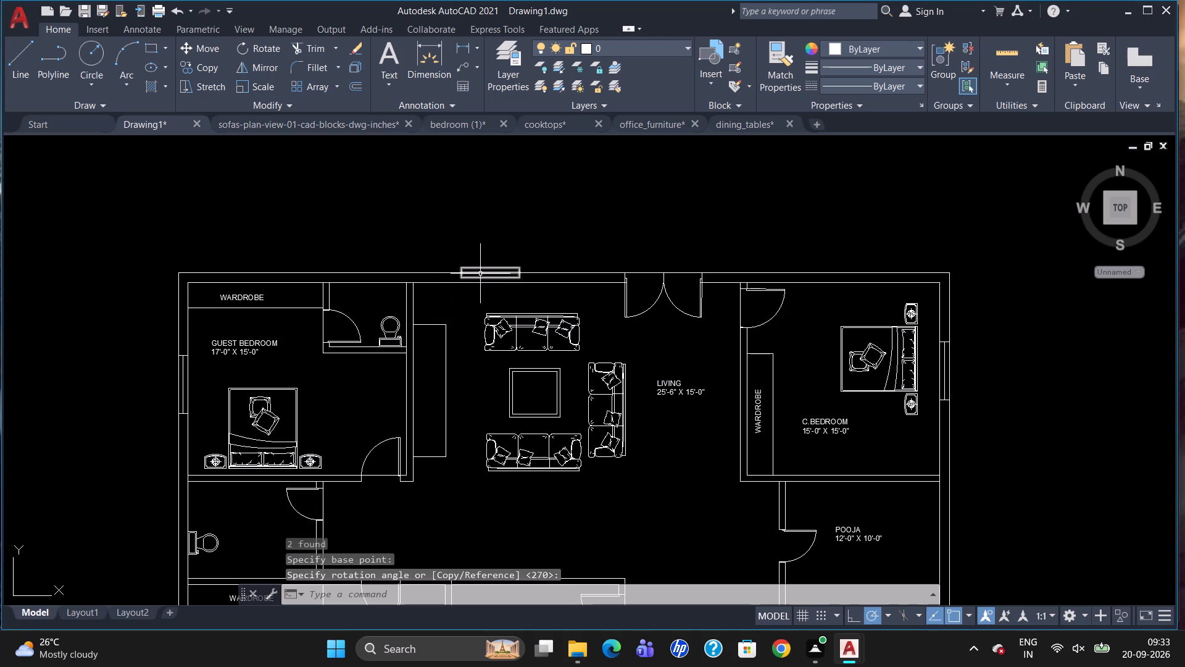
Move the rotated living room window down so it sits within the thickness of the north outer wall.
left_click(480, 274)
left_click(496, 271)
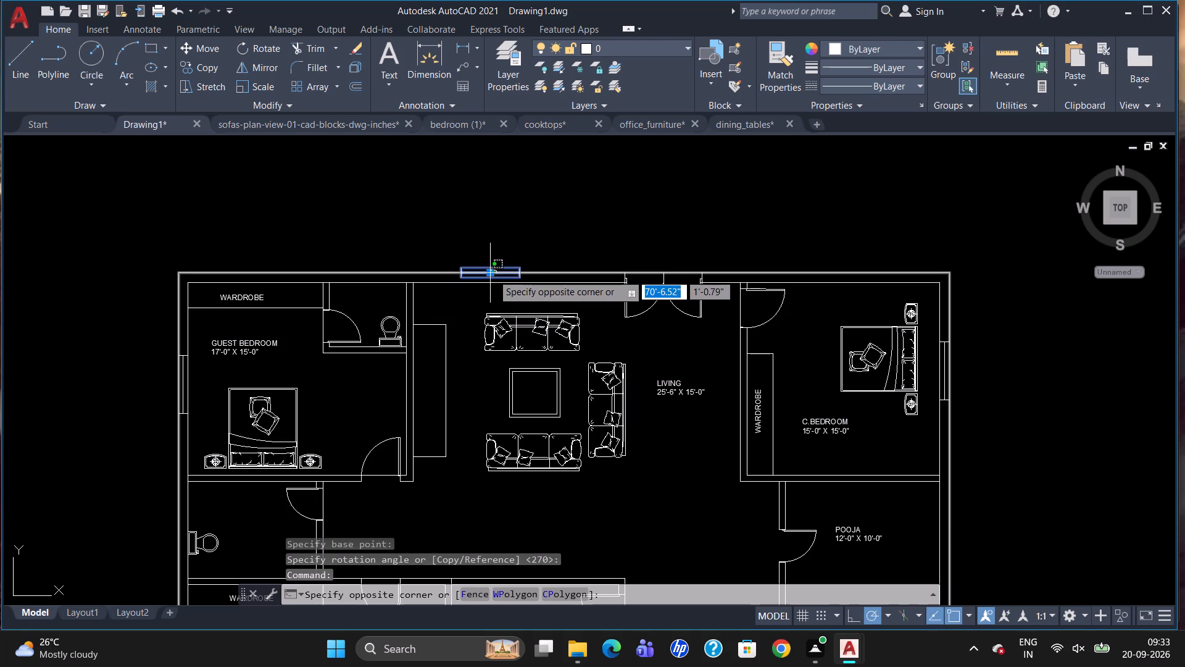
left_click(492, 274)
key("Escape")
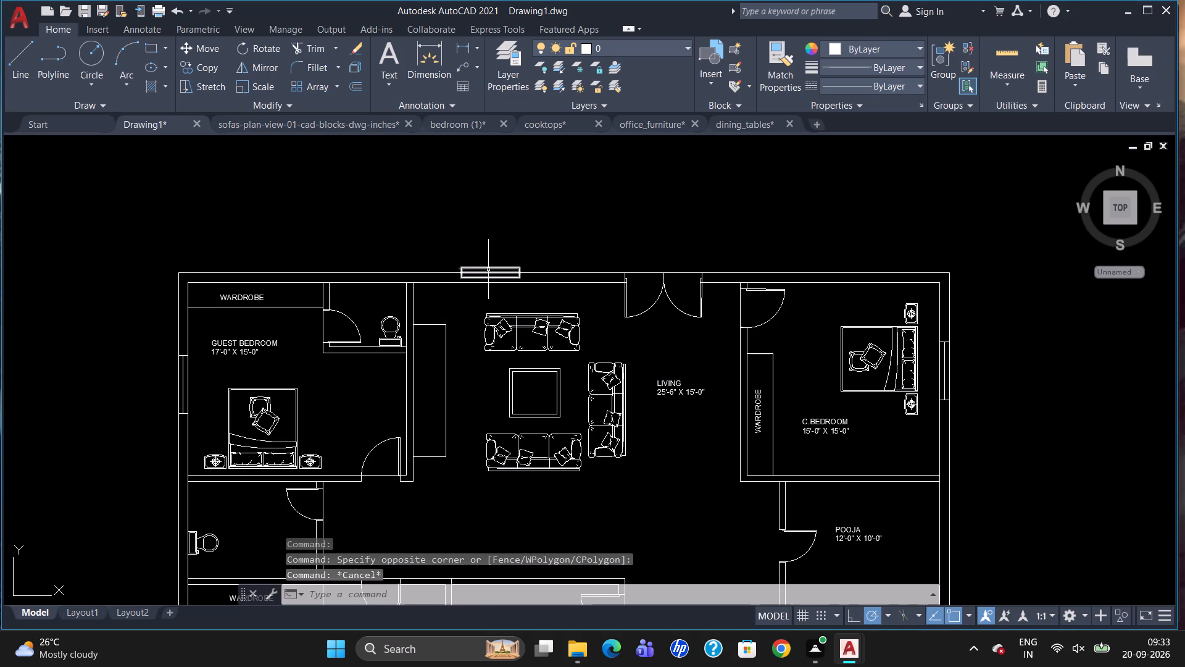
left_click(489, 266)
key("m")
key("Return")
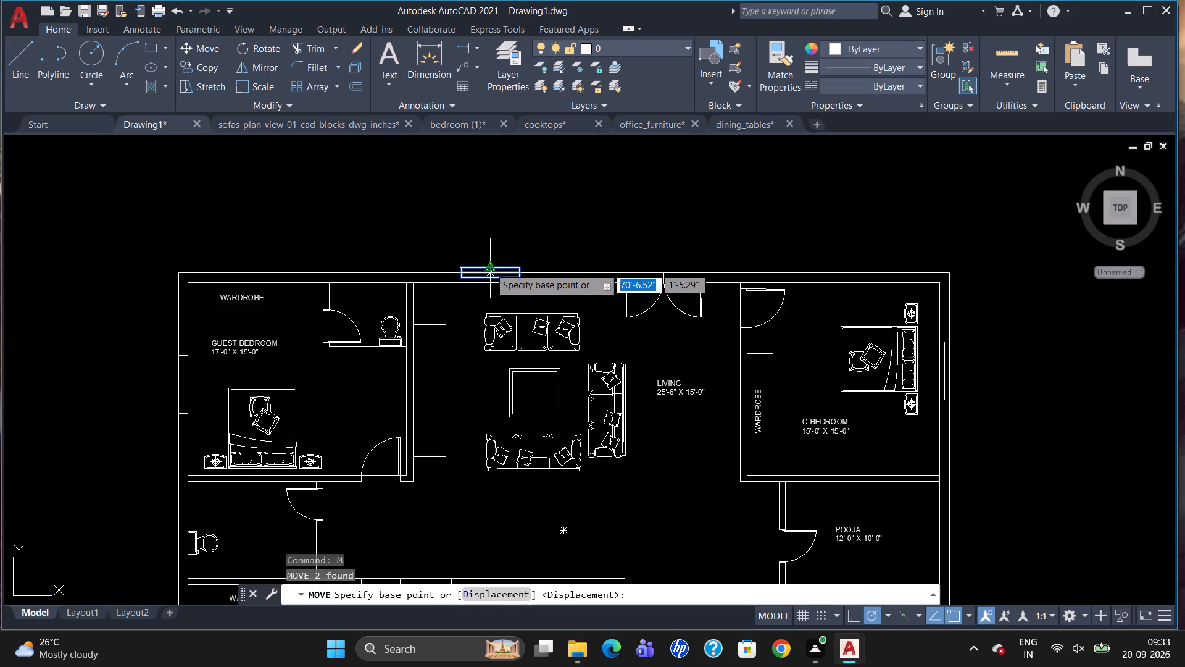
scroll(489, 267, "up", 1)
left_click(490, 279)
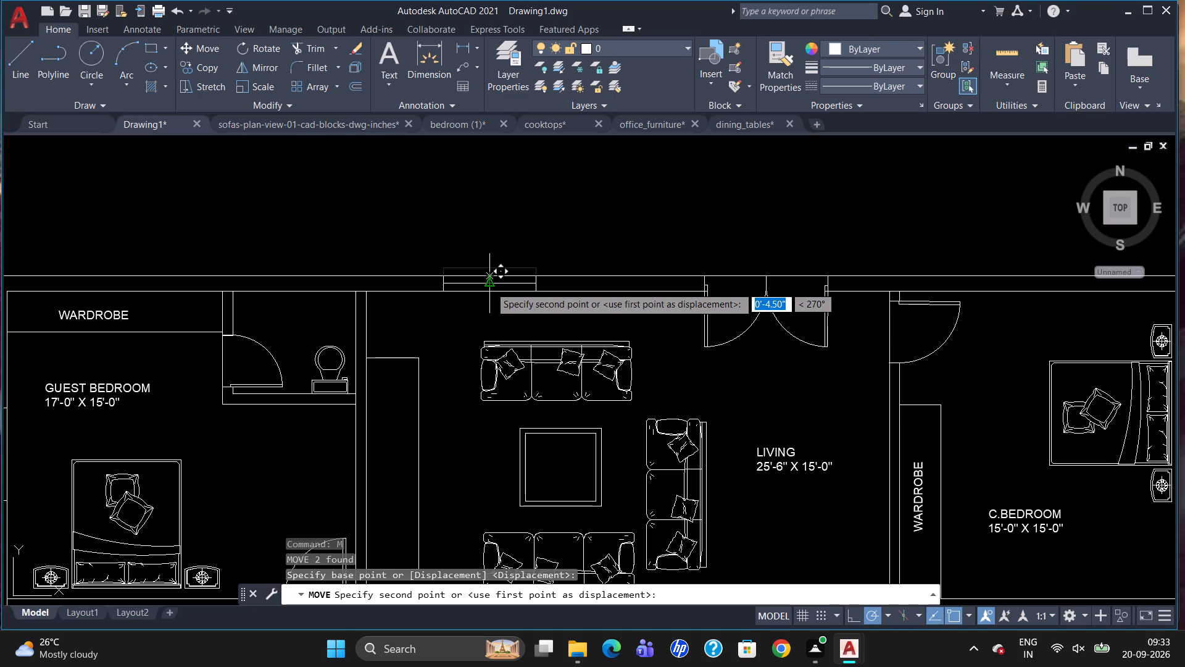
left_click(490, 287)
key("Escape")
scroll(530, 266, "down", 1)
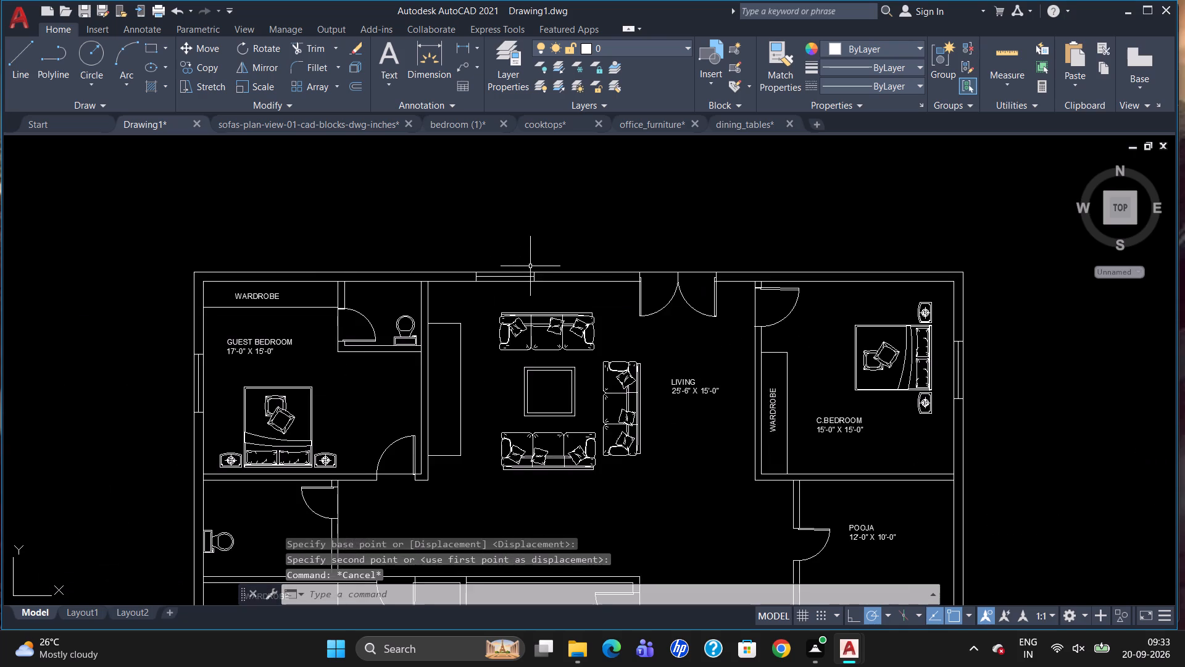
Draw a 9" by 34" upright rectangle in the empty space east of the house, beside the POOJA room.
scroll(530, 266, "down", 2)
scroll(525, 330, "up", 1)
type("REC")
key("Return")
left_click_drag(849, 348, 858, 396)
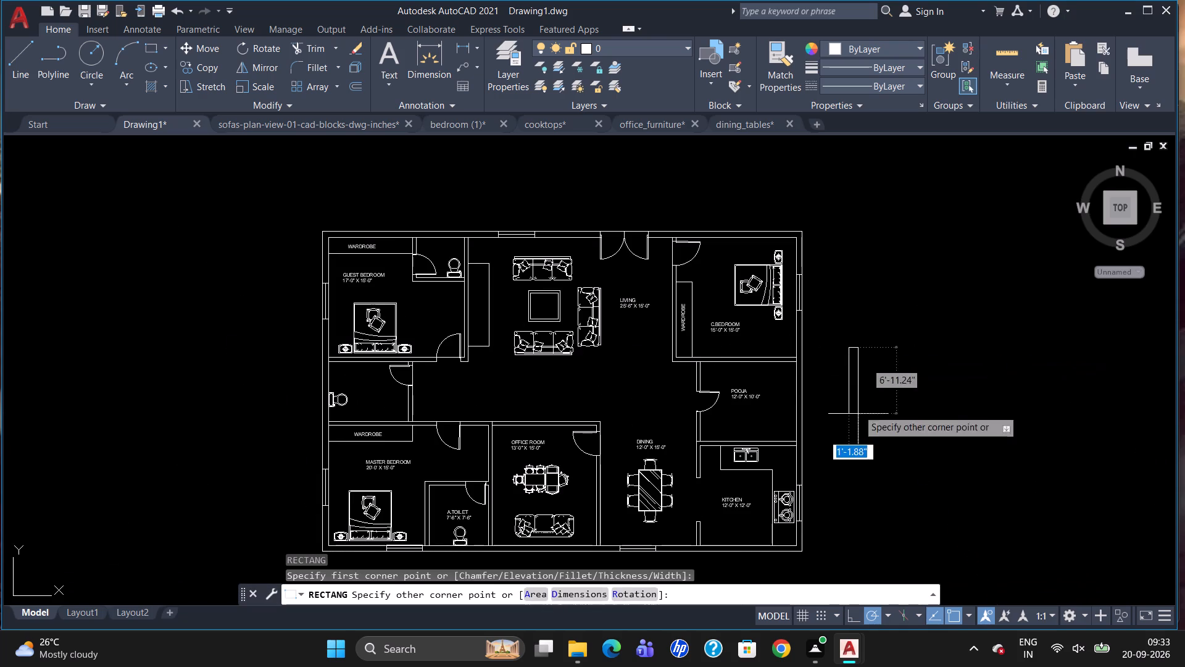
key("9")
key("Tab")
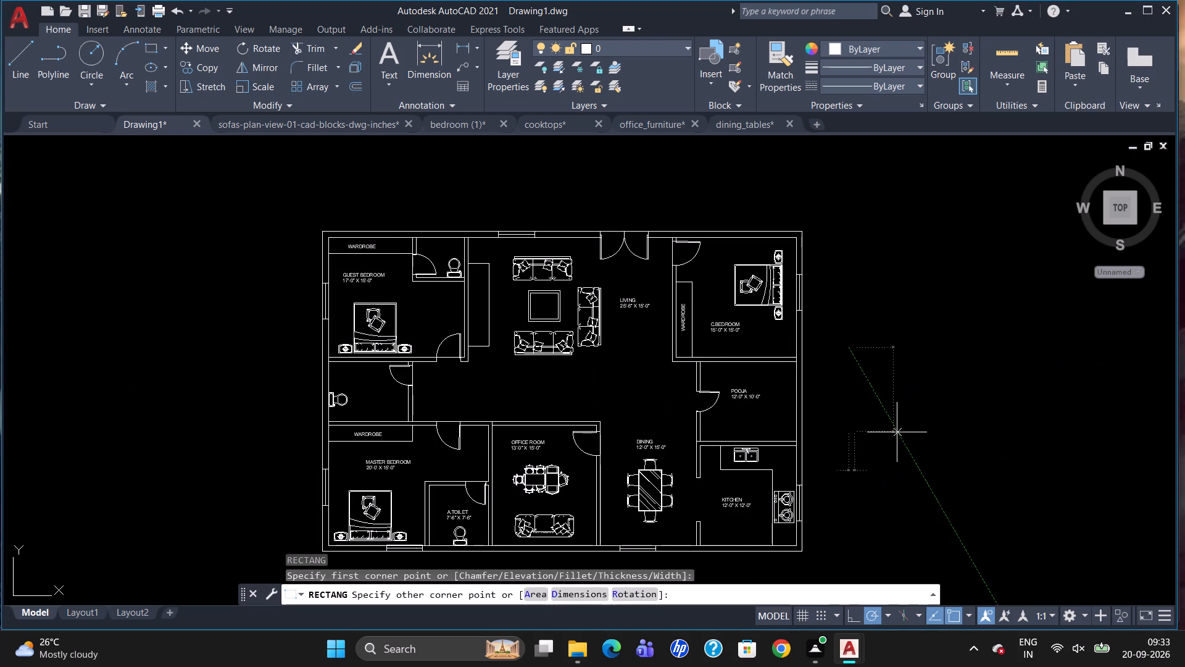
type("34")
key("Return")
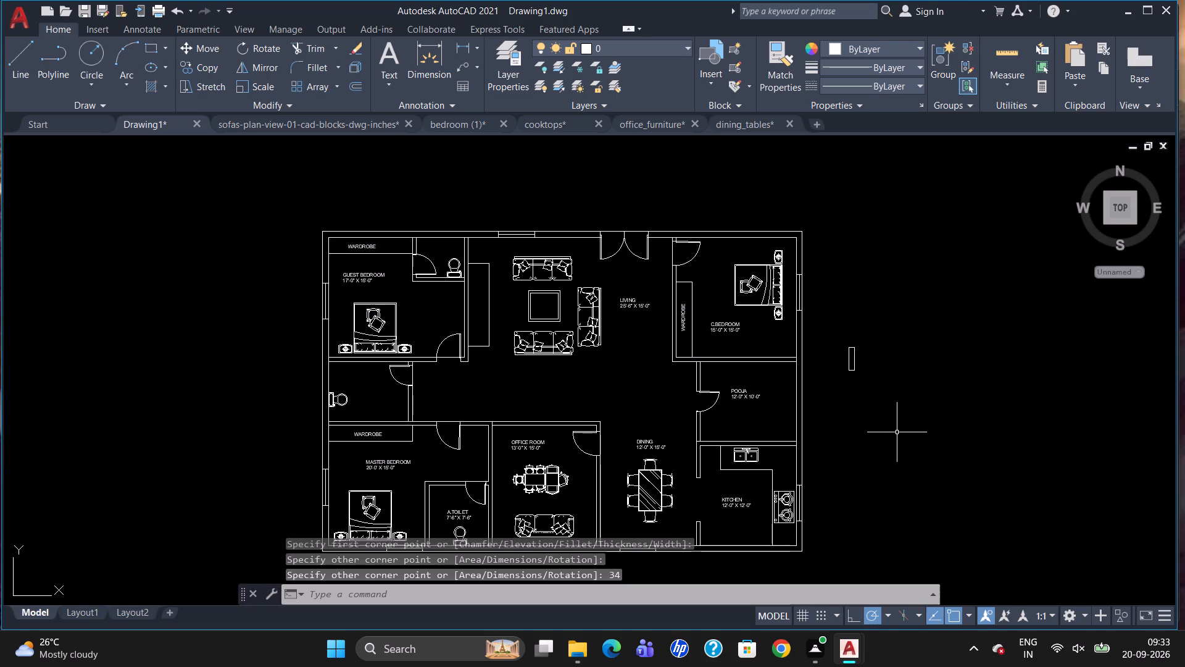
Draw a vertical centre line through the 9" by 34" rectangle and group both into one window symbol.
key("l")
key("Return")
scroll(849, 354, "up", 2)
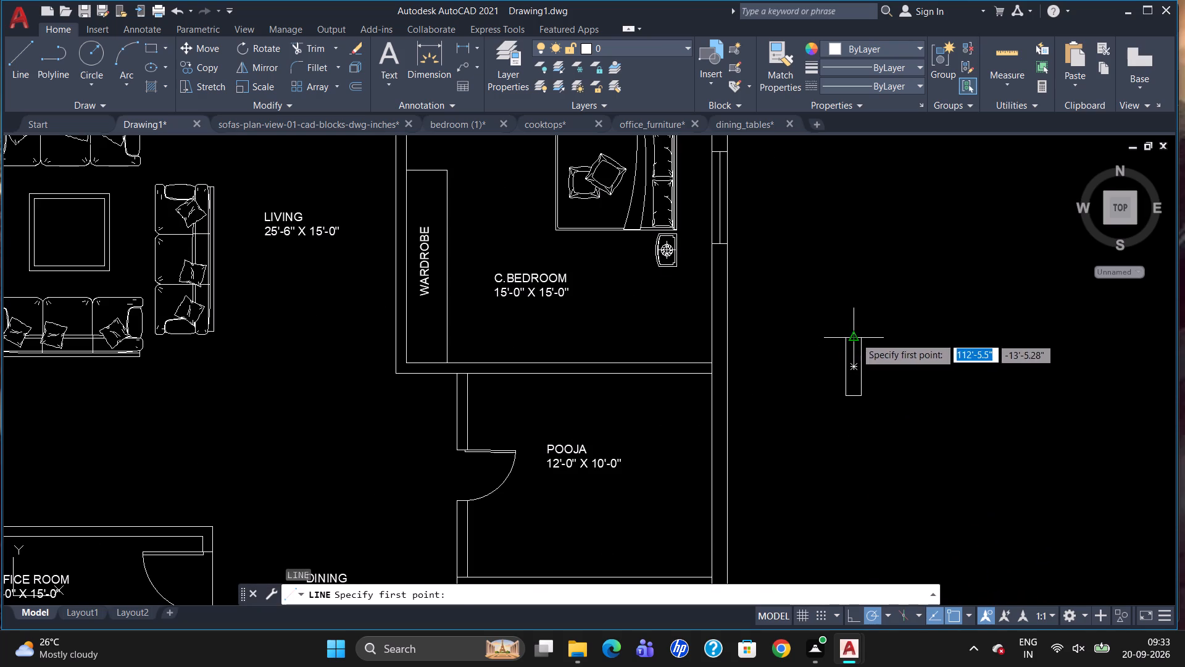
left_click_drag(856, 336, 857, 353)
left_click(852, 390)
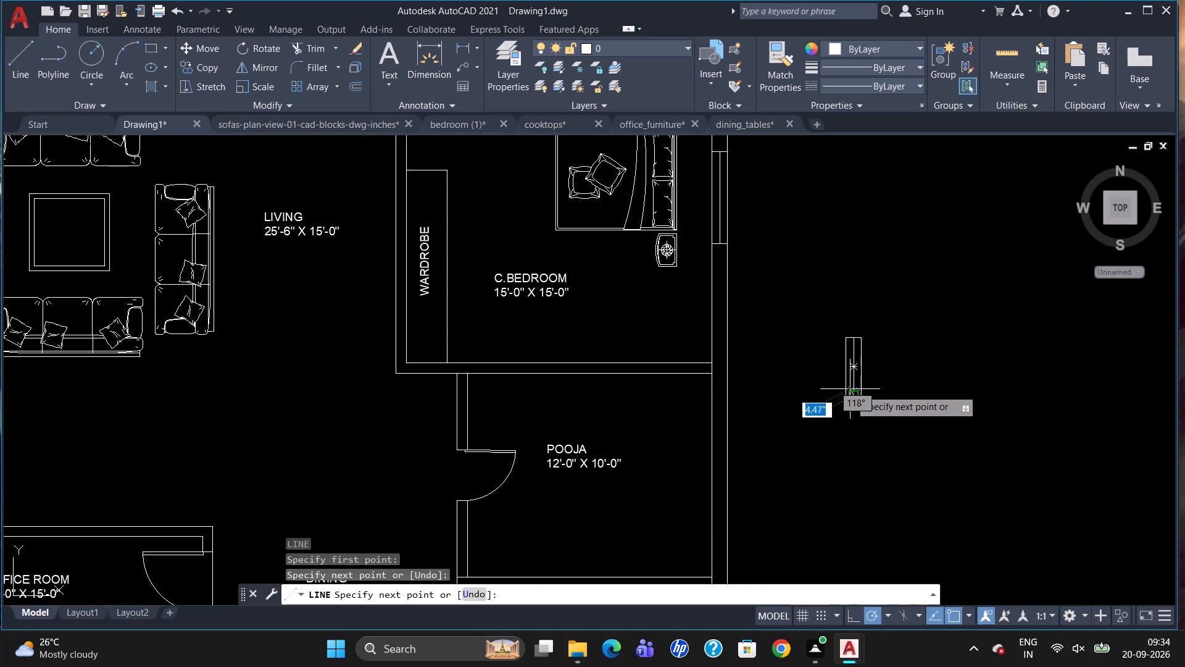
key("Escape")
left_click_drag(951, 393, 730, 425)
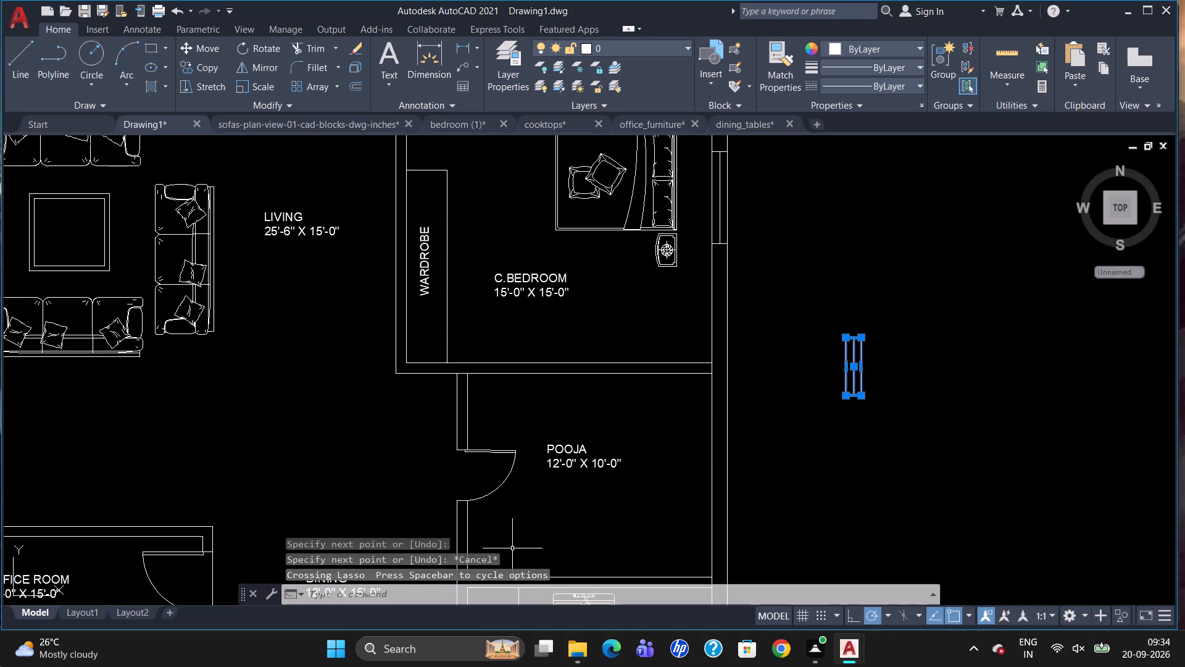
left_click(947, 71)
Move the grouped 34" window into the east outer wall of the POOJA room.
left_click(853, 358)
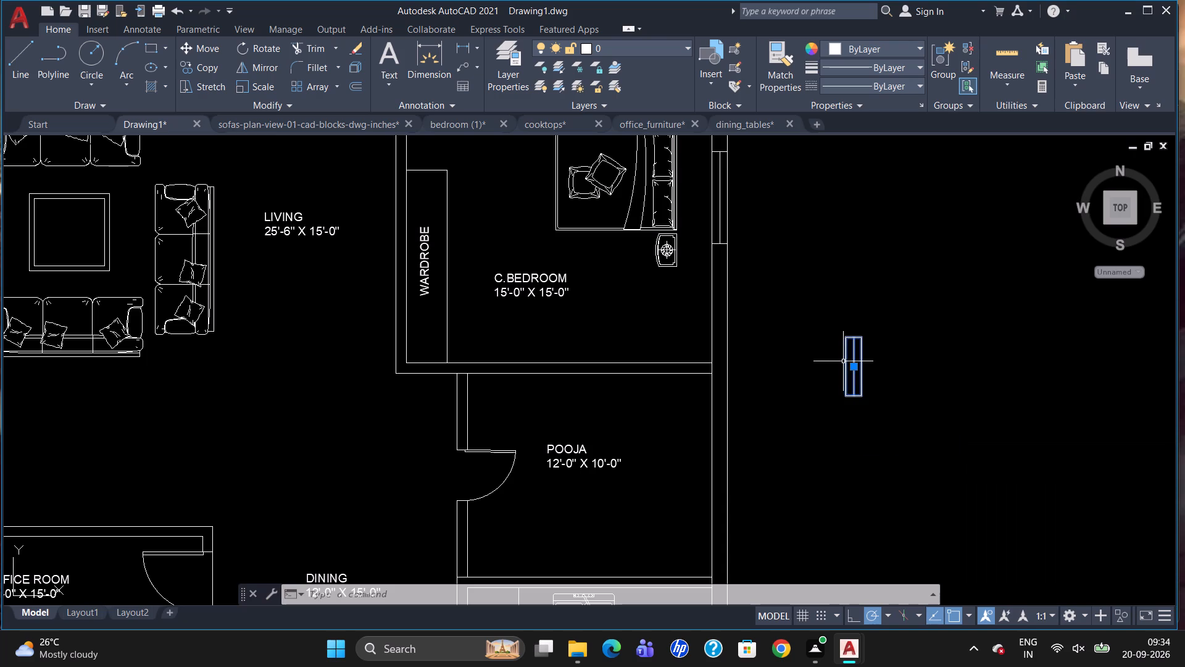
key("m")
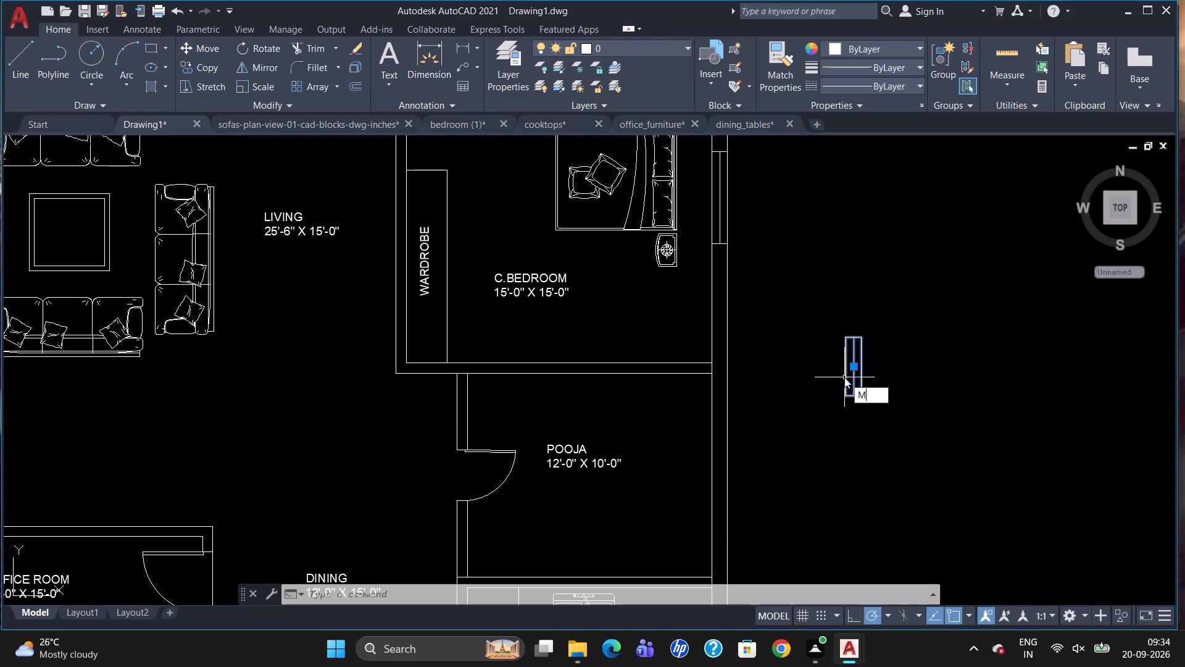
key("Return")
left_click(844, 377)
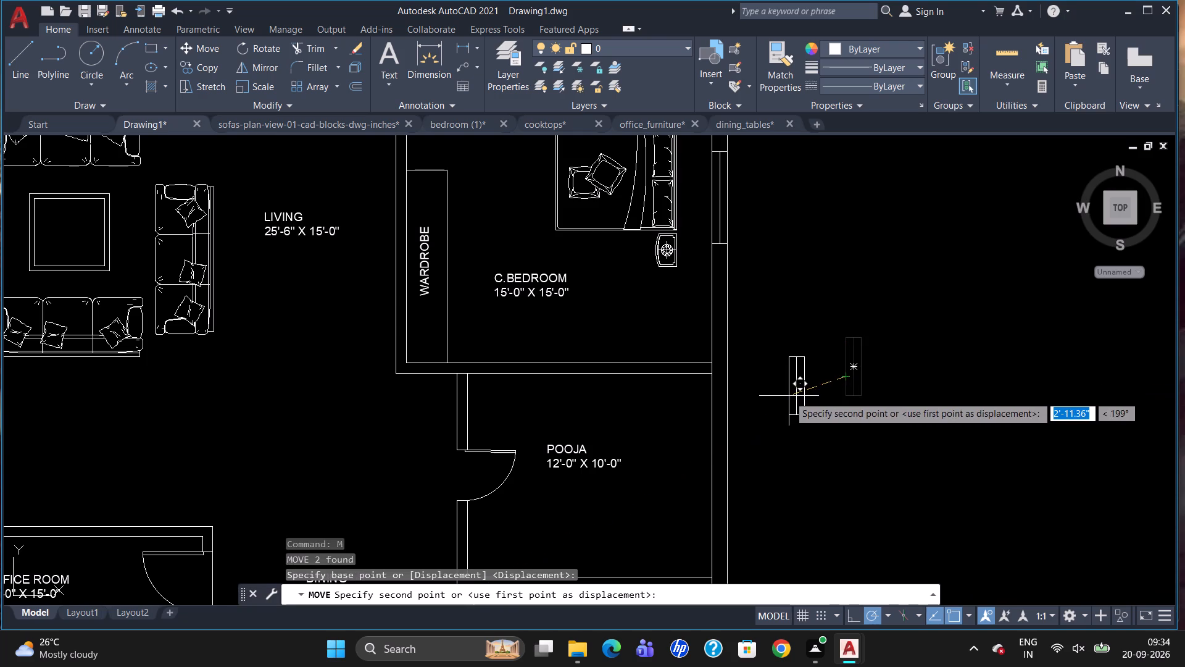
scroll(789, 396, "down", 1)
scroll(746, 459, "up", 3)
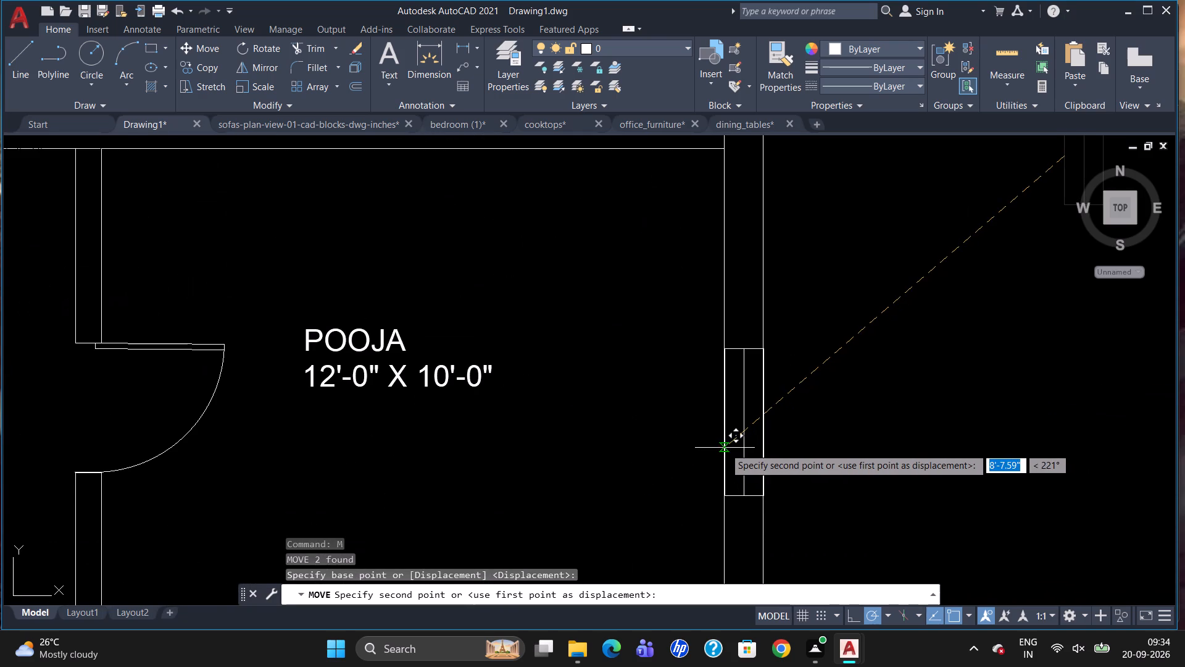
left_click(724, 450)
scroll(765, 399, "down", 2)
Copy the POOJA window to two spots just outside the south wall, below the office room and below the kitchen.
left_click(758, 414)
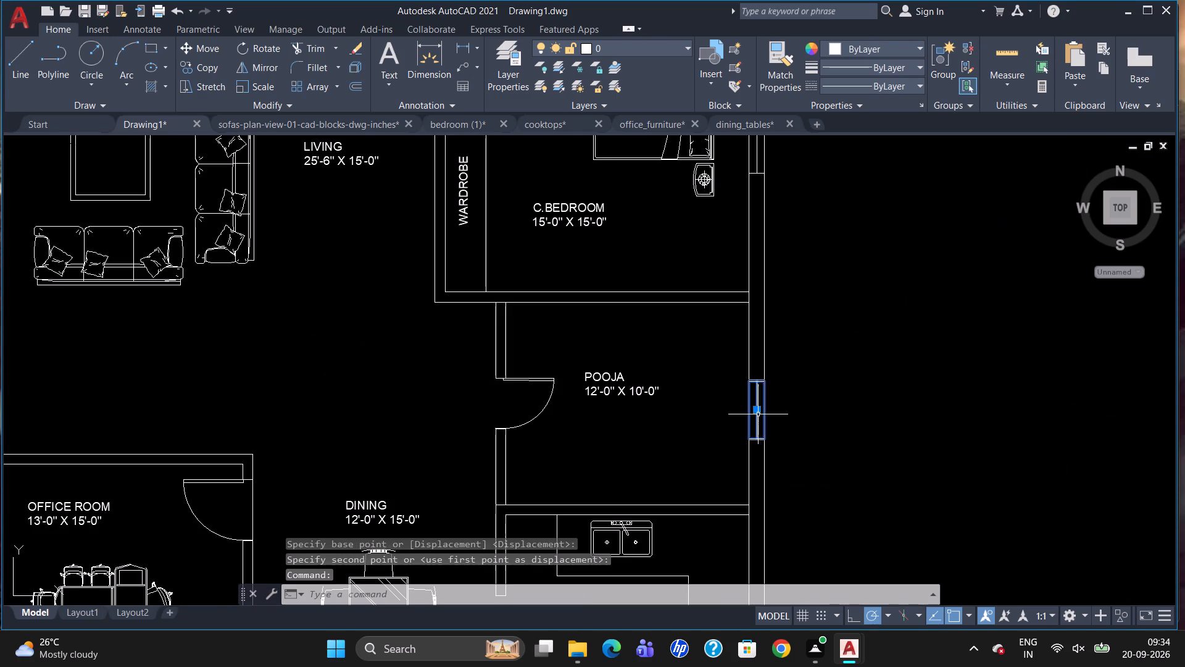
type("CO")
key("Return")
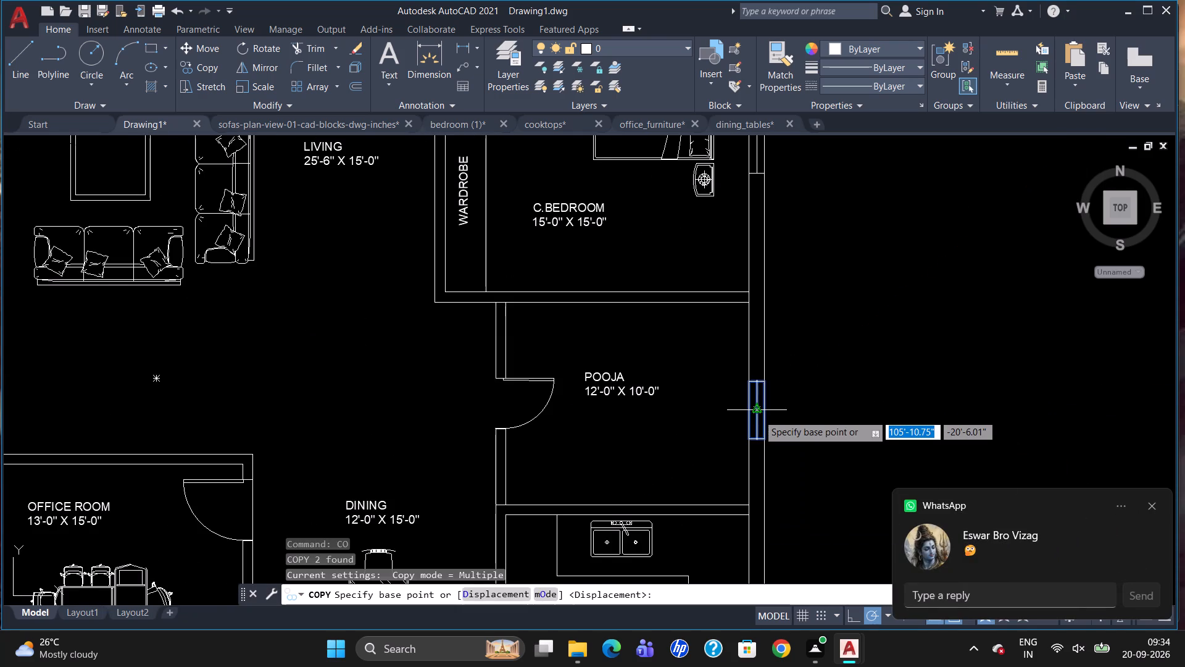
left_click(758, 413)
scroll(673, 405, "down", 2)
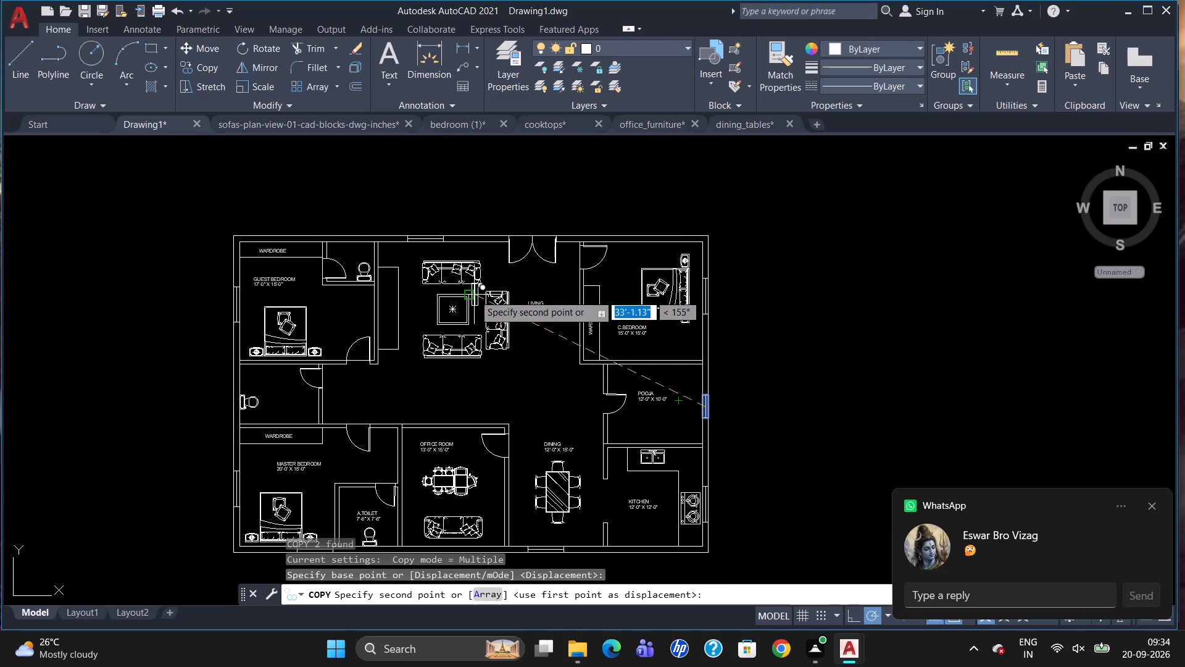
scroll(651, 218, "down", 1)
scroll(510, 457, "up", 1)
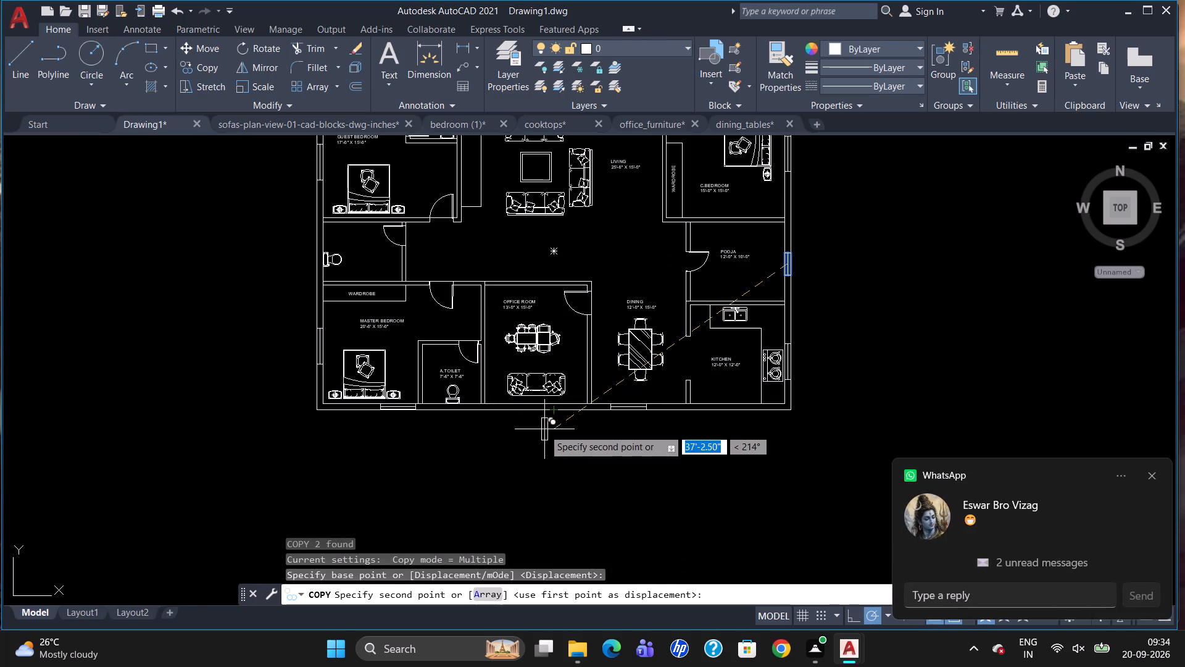
left_click(546, 429)
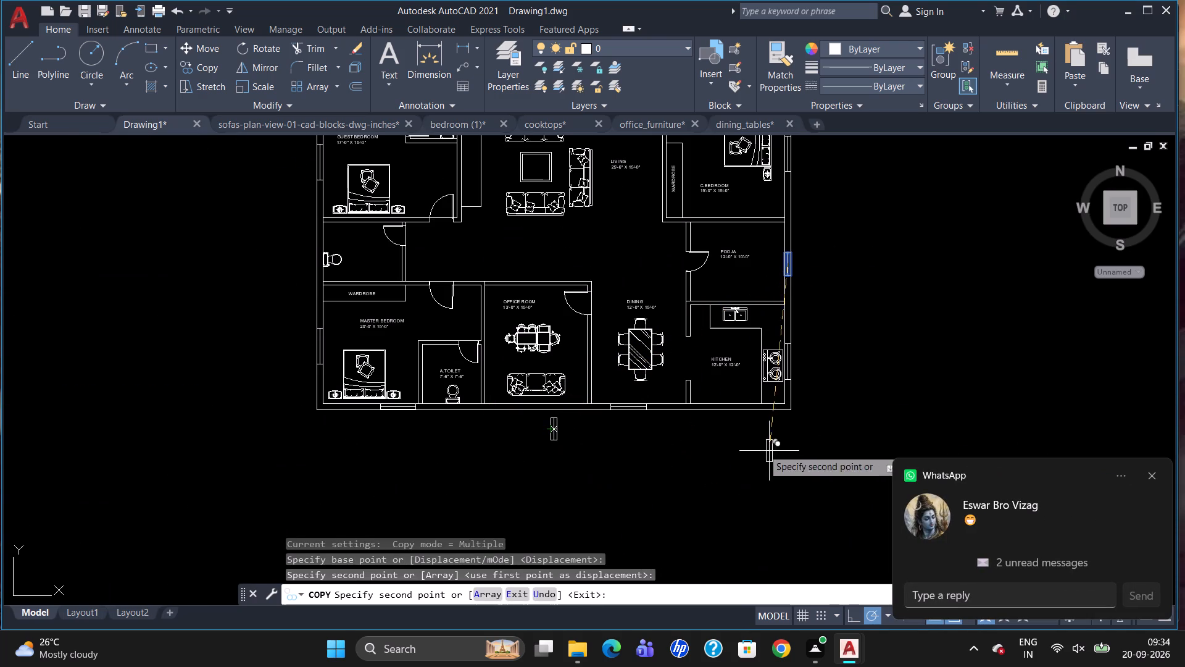
left_click_drag(749, 430, 747, 445)
scroll(721, 461, "down", 1)
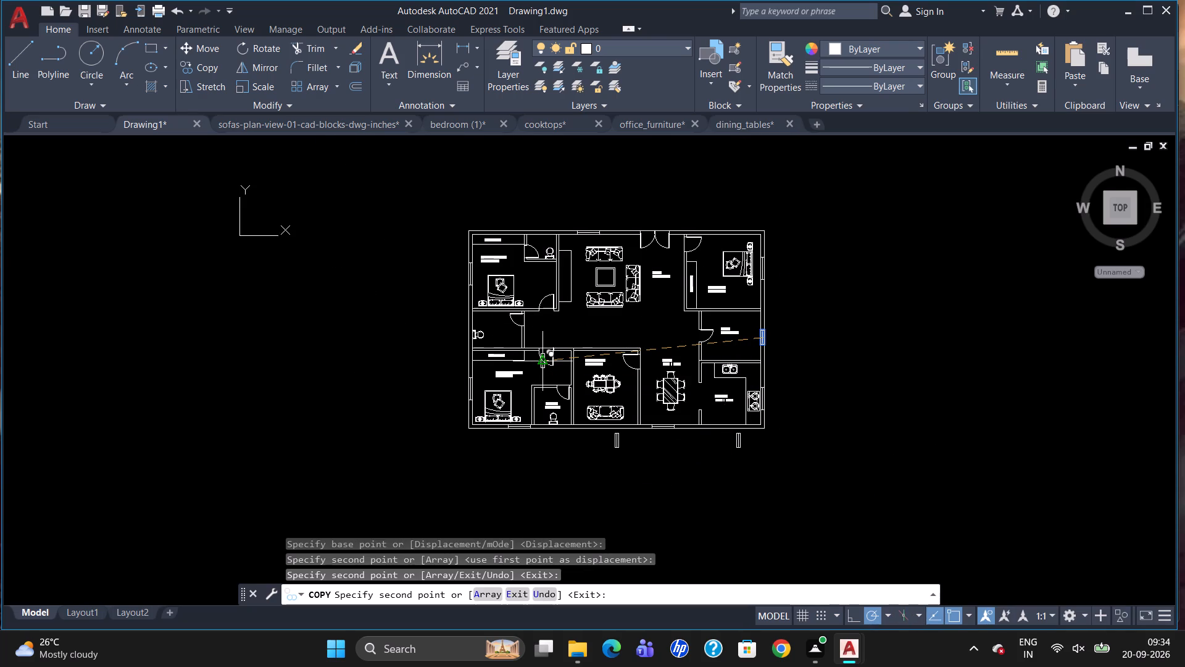
key("Escape")
Rotate the window copy below the office room by 270° so it lies horizontally.
left_click(617, 439)
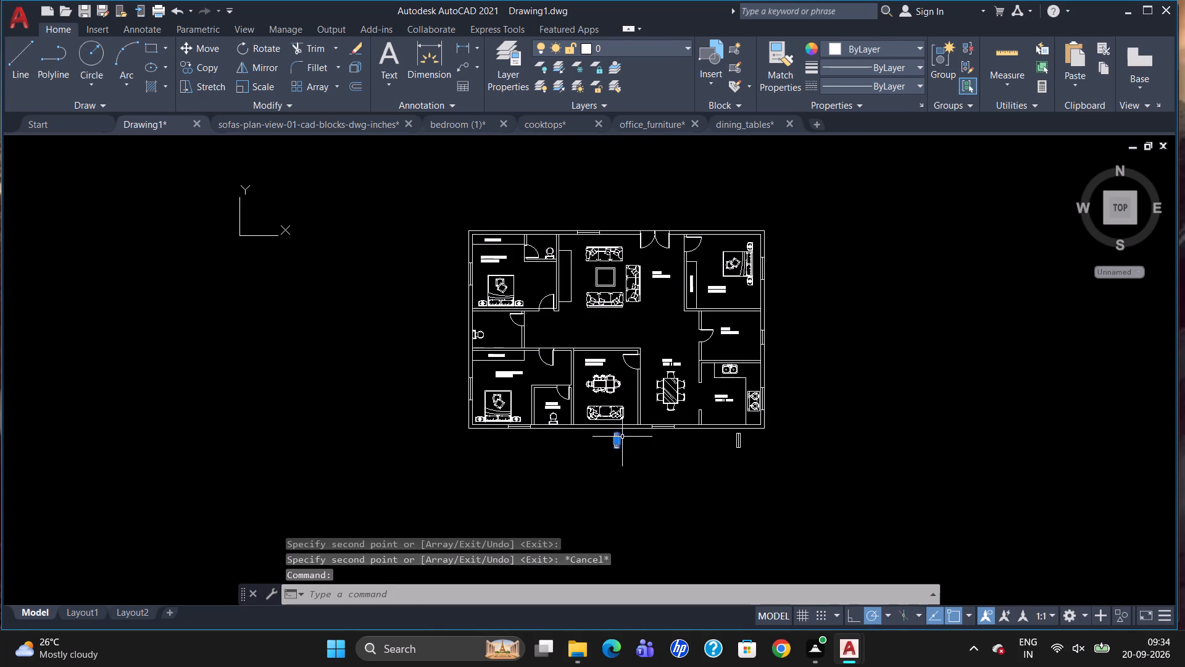
scroll(622, 437, "up", 1)
scroll(623, 452, "down", 1)
scroll(625, 456, "up", 1)
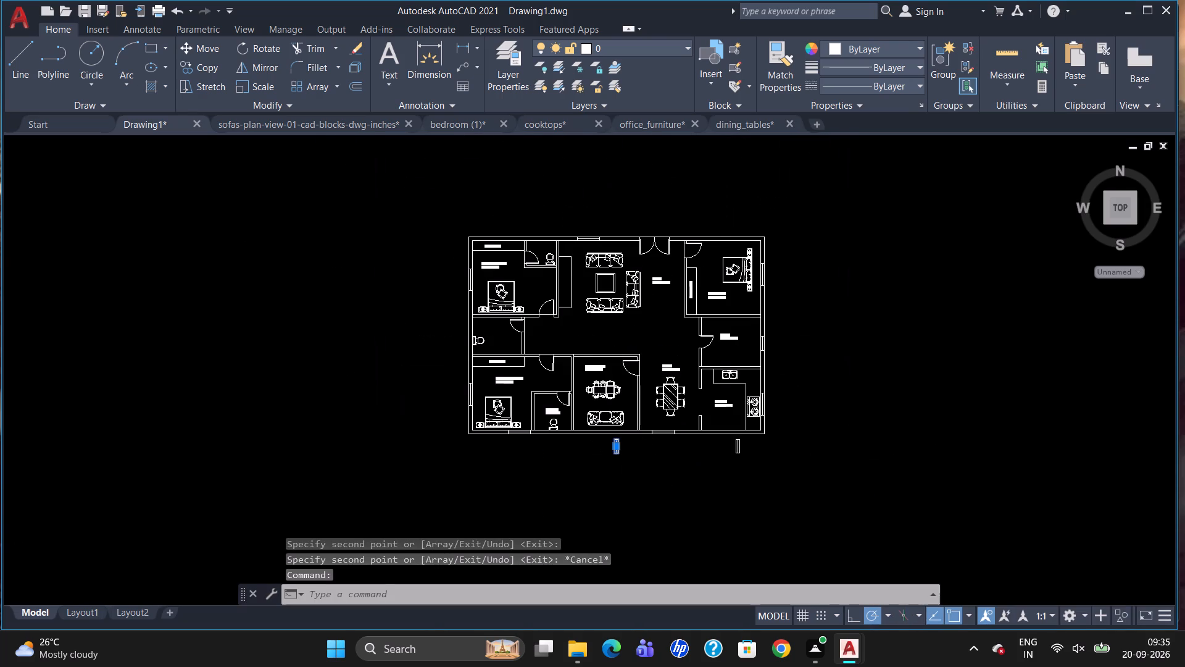
key("r")
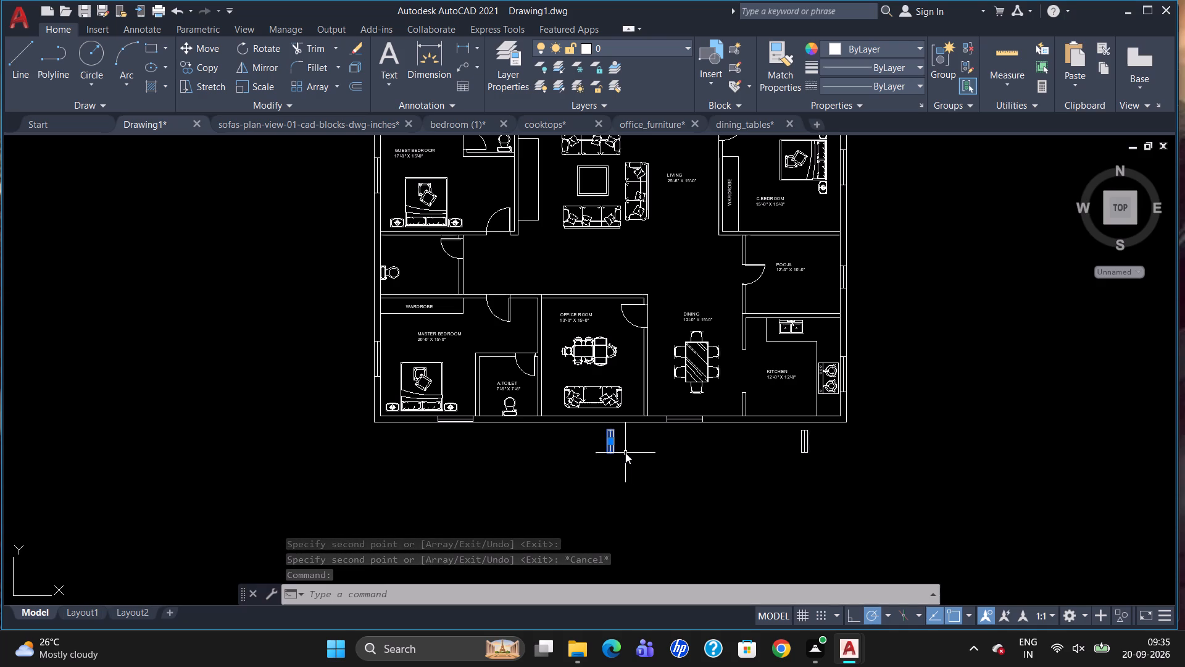
key("o")
key("Return")
left_click_drag(613, 436, 617, 458)
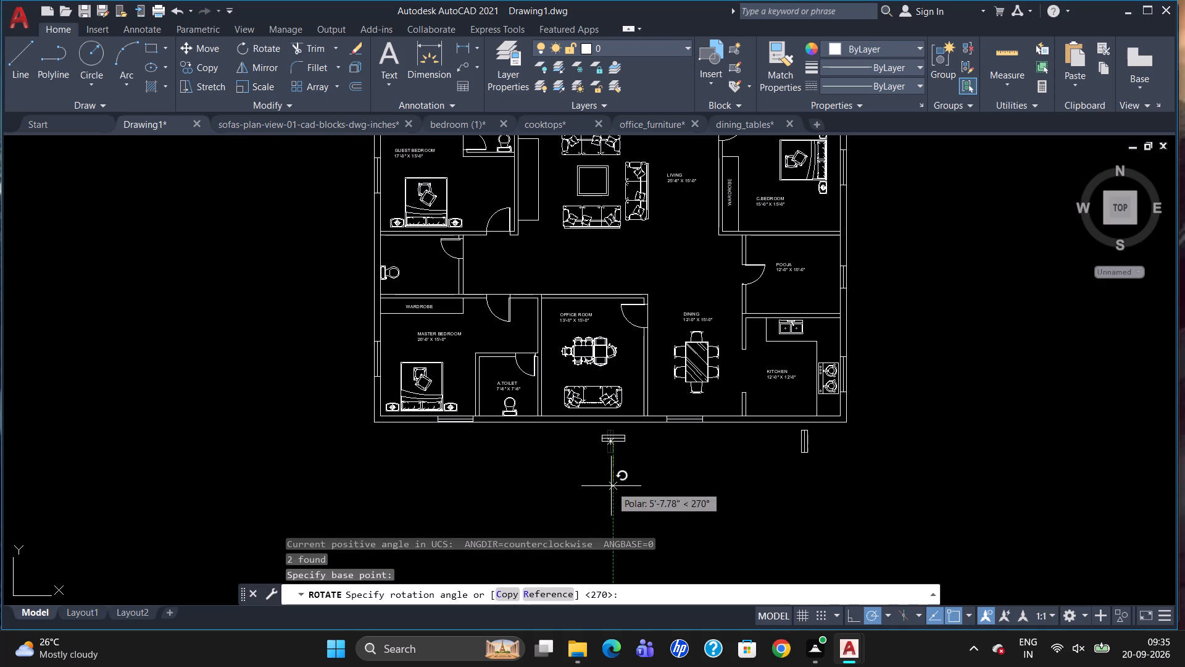
left_click_drag(611, 484, 611, 476)
Move the horizontal window copy into the office room's south outer wall, below the sofa.
left_click(612, 437)
scroll(612, 440, "up", 1)
left_click(613, 440)
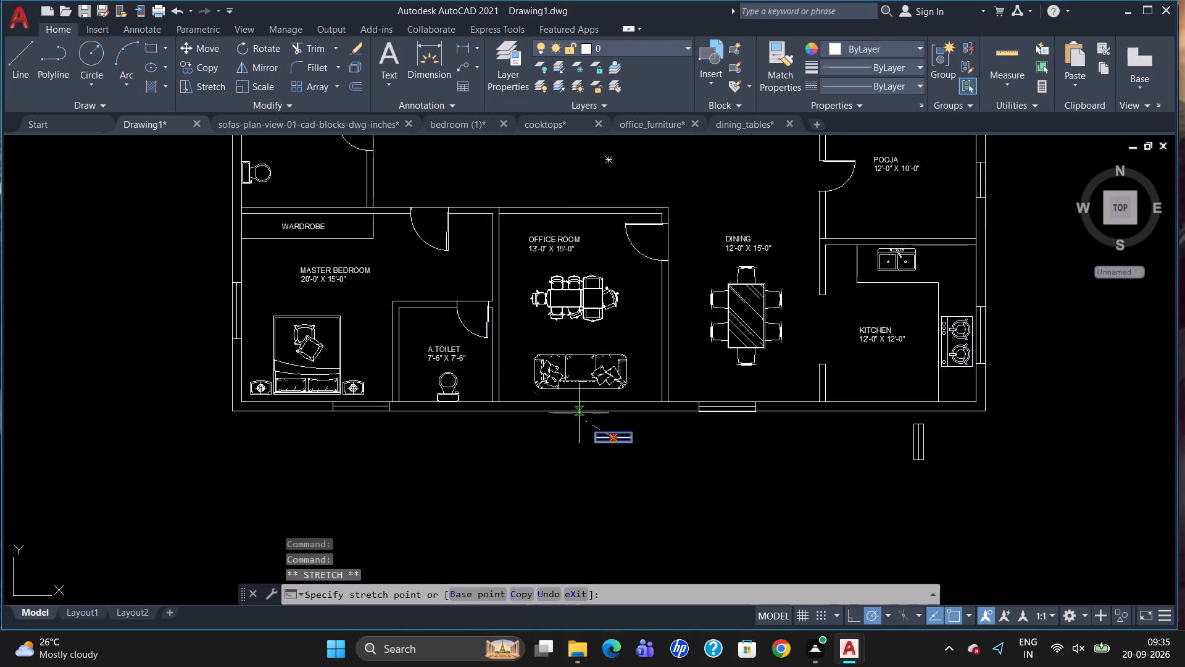
scroll(576, 409, "up", 3)
left_click(586, 401)
scroll(541, 414, "down", 2)
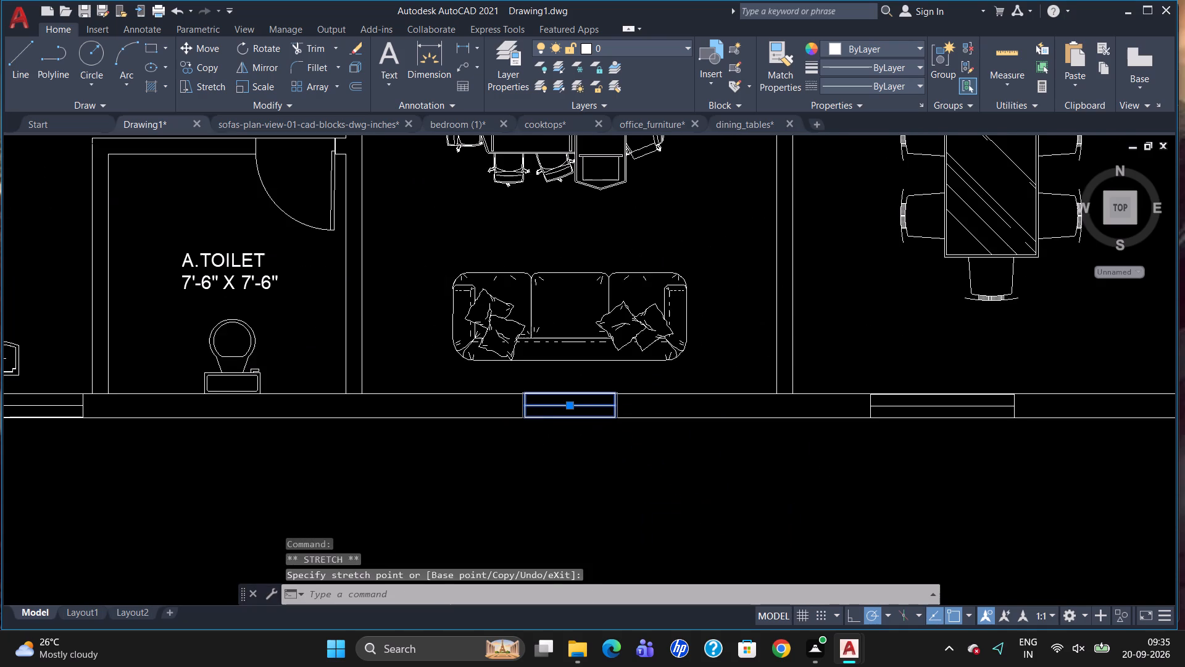
key("Escape")
Rotate the window copy below the kitchen by 270° so it lies horizontally.
scroll(617, 441, "down", 2)
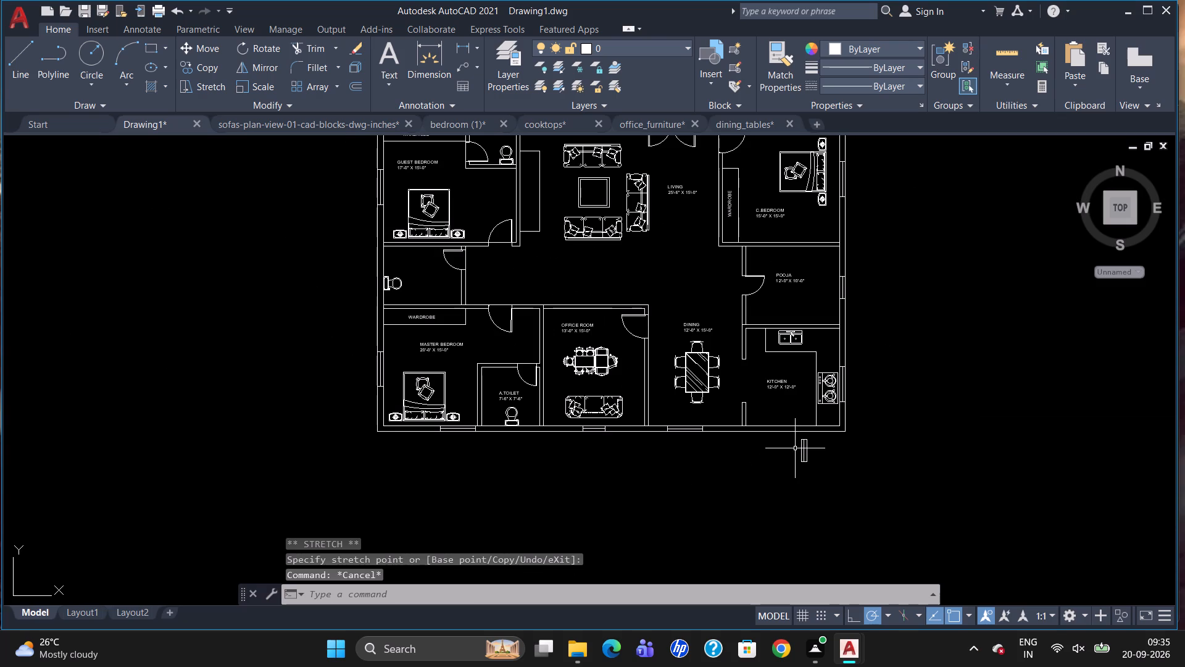
left_click_drag(807, 449, 804, 456)
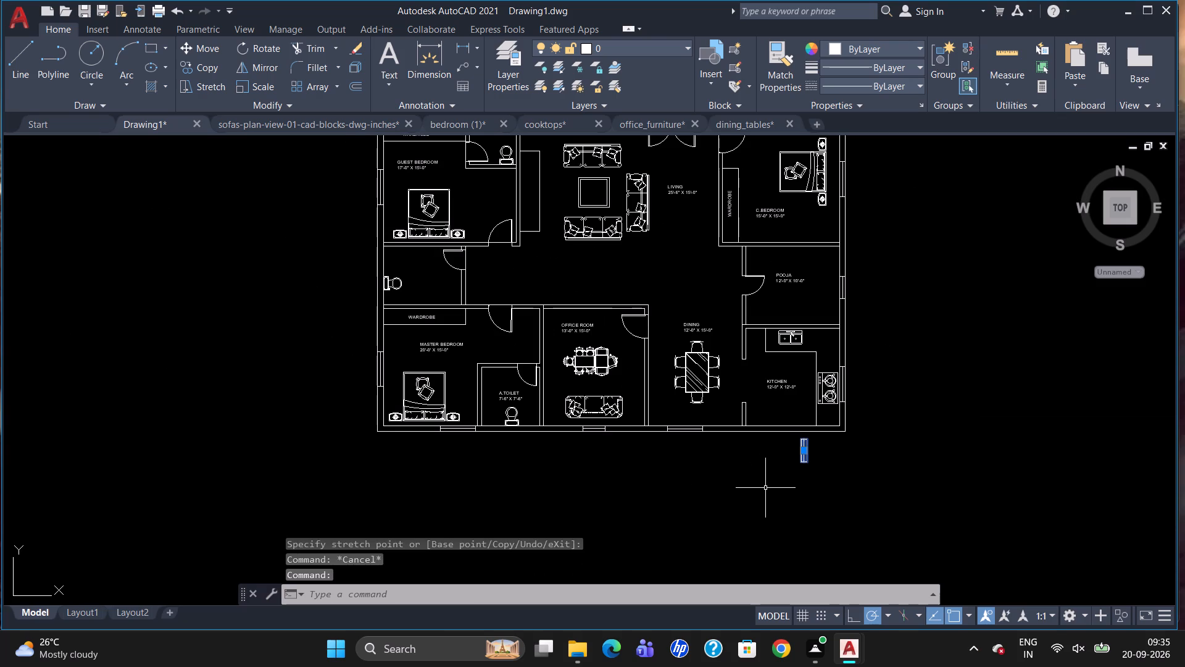
type("RO")
key("Return")
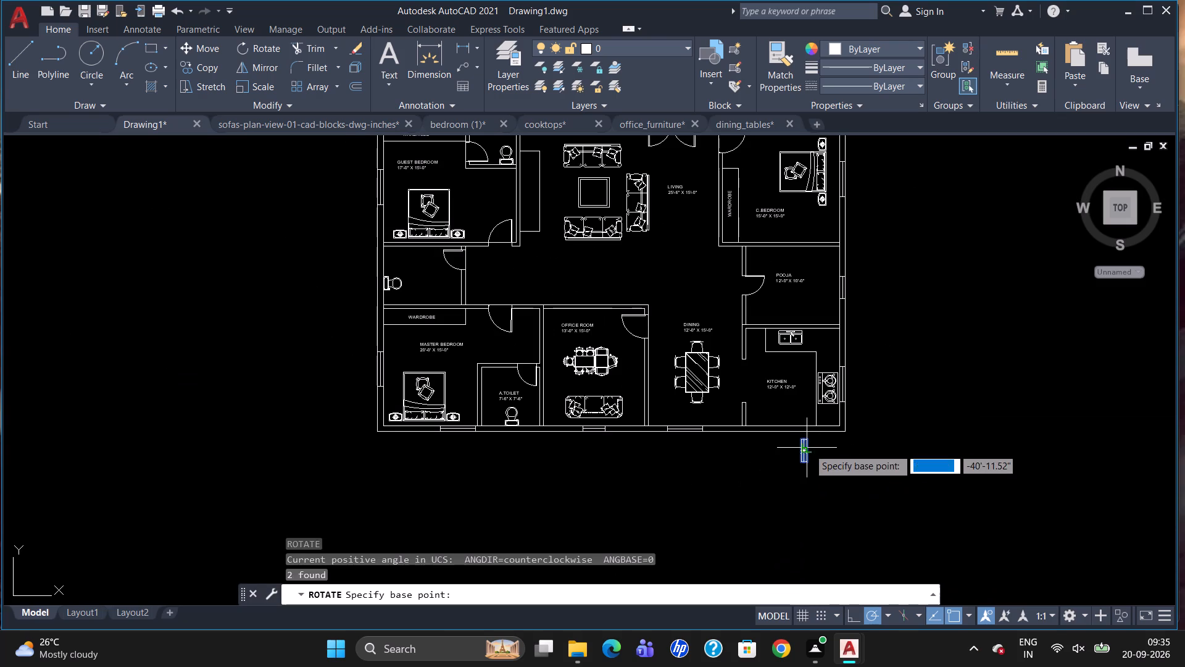
left_click_drag(802, 446, 799, 469)
left_click_drag(794, 513, 794, 505)
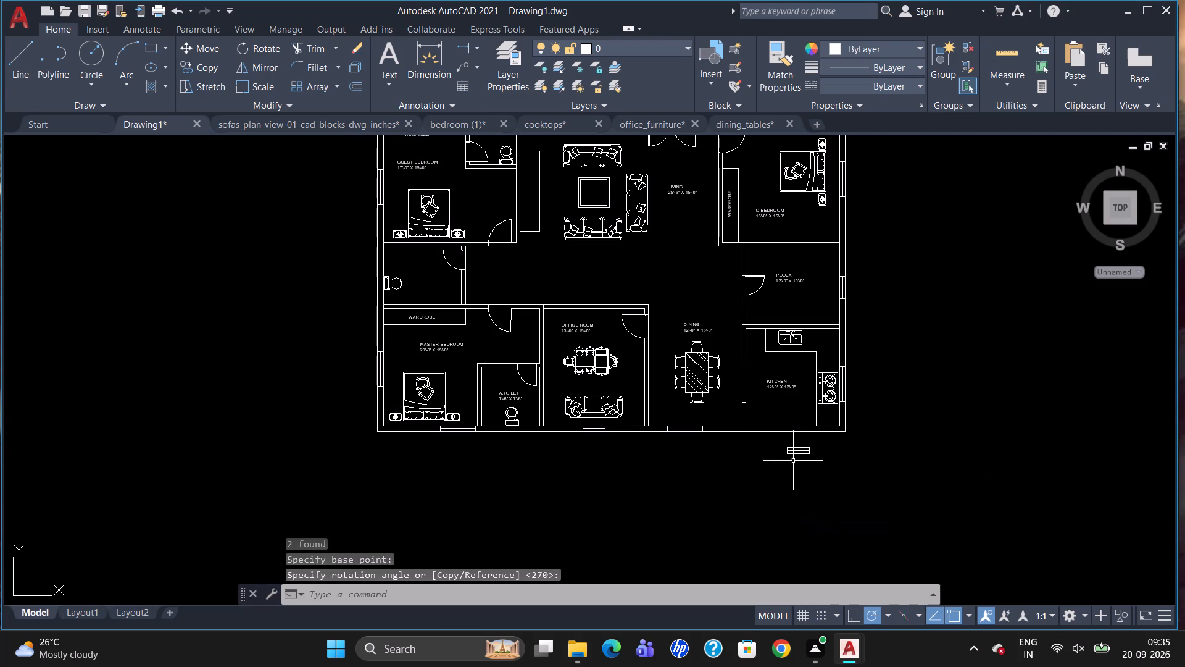
Move the horizontal window copy into the kitchen's south outer wall.
left_click(796, 448)
left_click(797, 452)
scroll(806, 429, "up", 3)
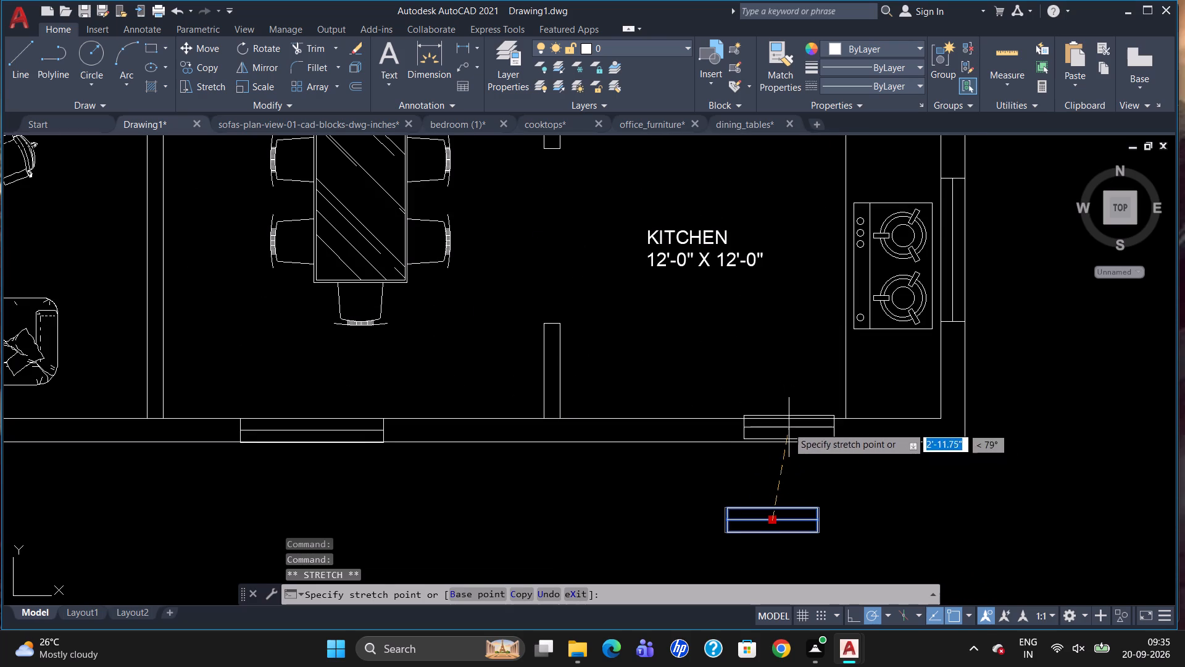
left_click(782, 430)
scroll(762, 468, "down", 1)
key("Escape")
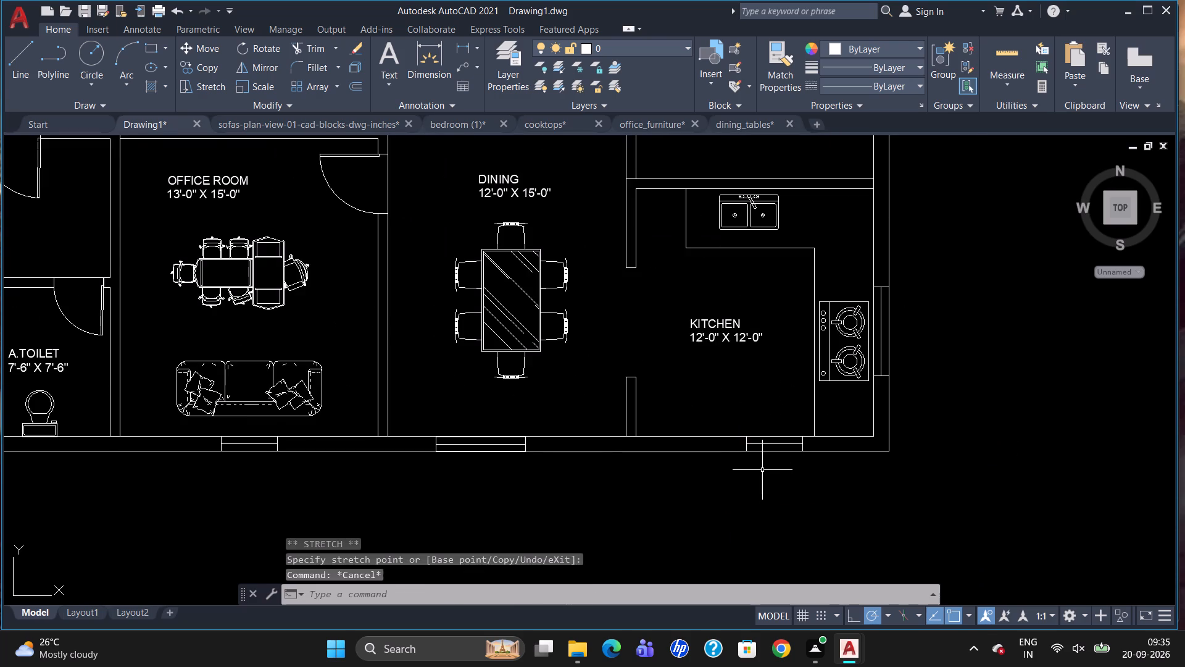
Draw a 9" by 18" upright rectangle in the empty space west of the master bedroom.
scroll(765, 471, "down", 2)
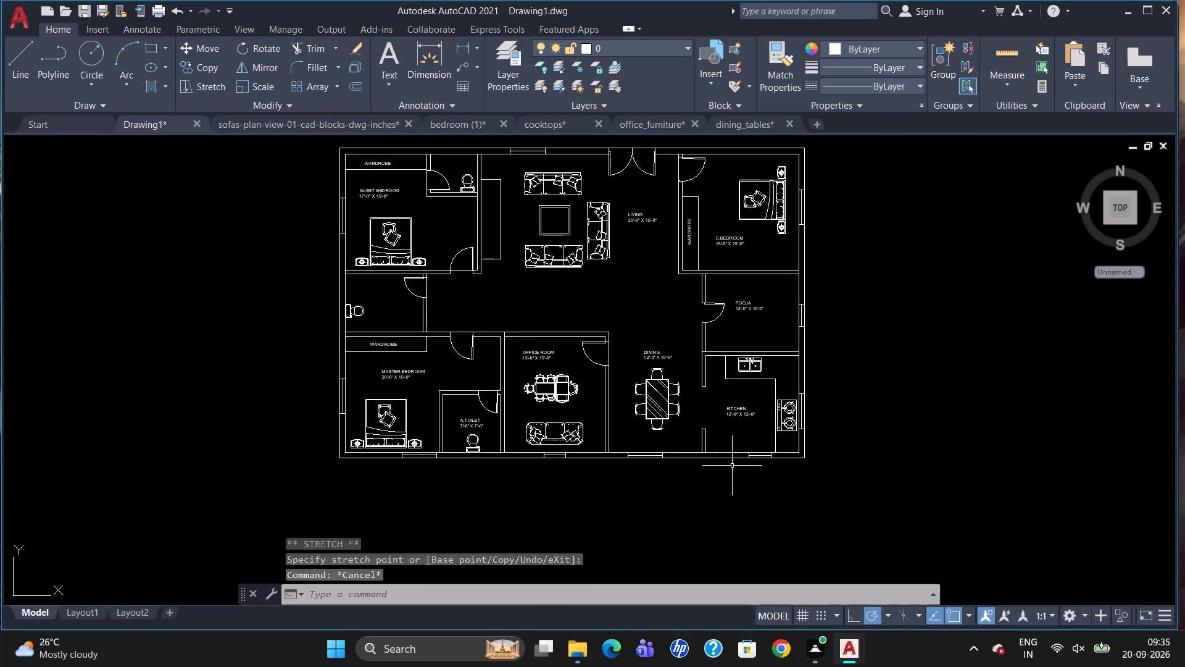
scroll(715, 461, "down", 1)
scroll(560, 452, "up", 1)
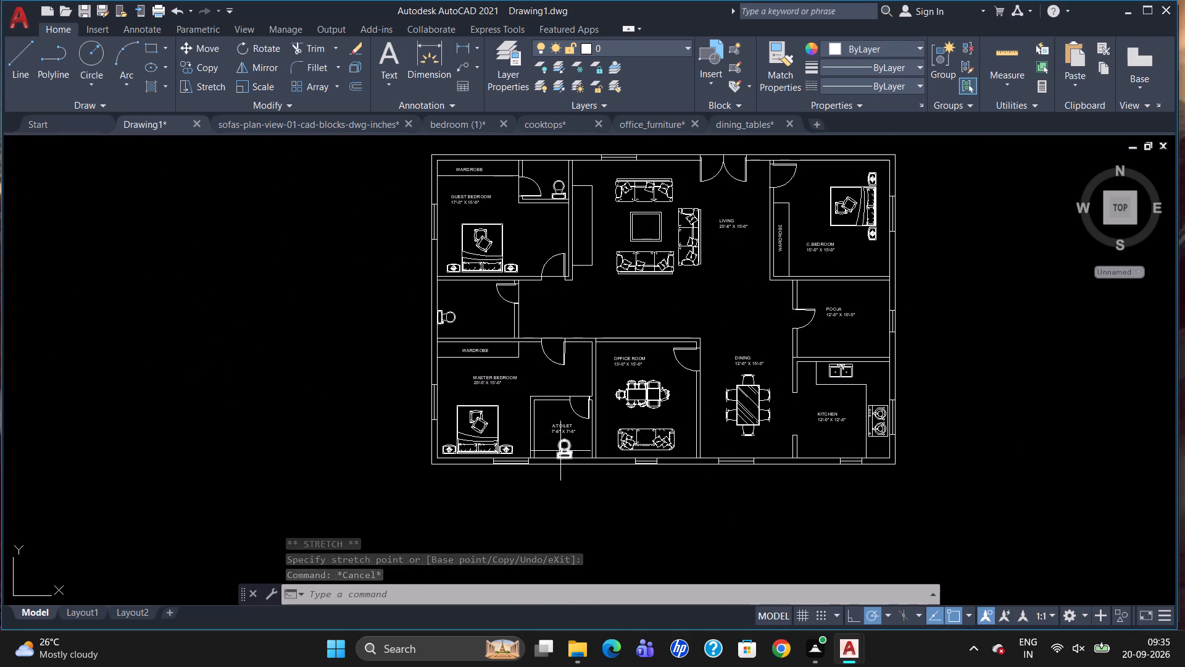
type("REC")
key("Return")
left_click_drag(359, 380, 367, 406)
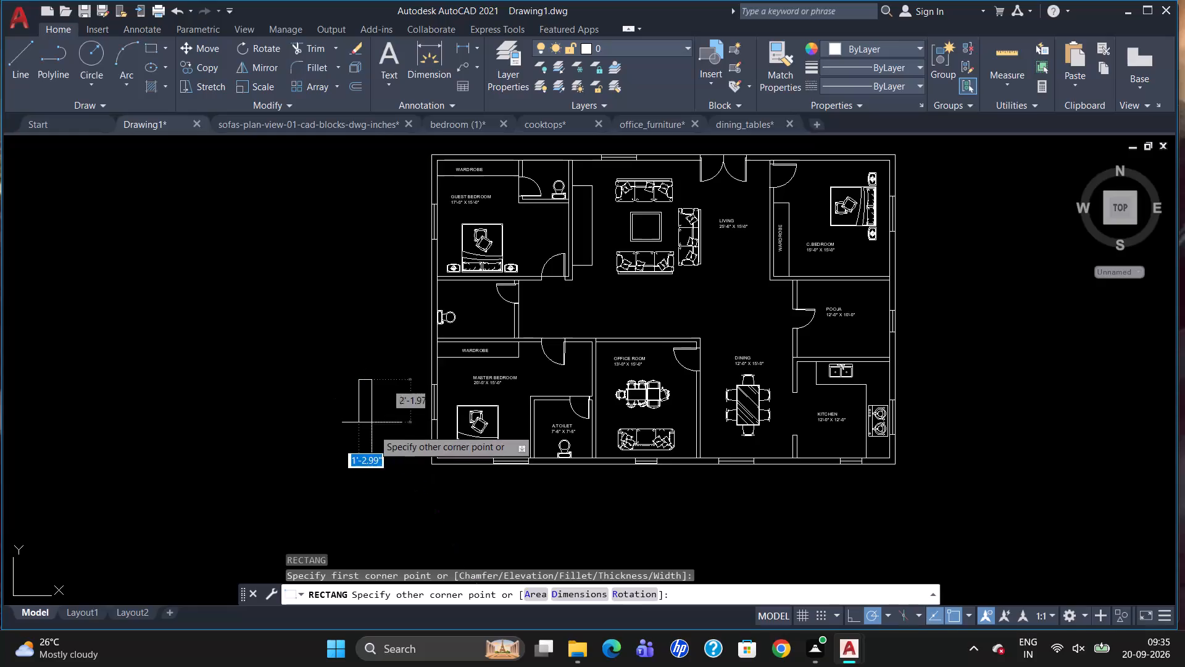
key("9")
key("Tab")
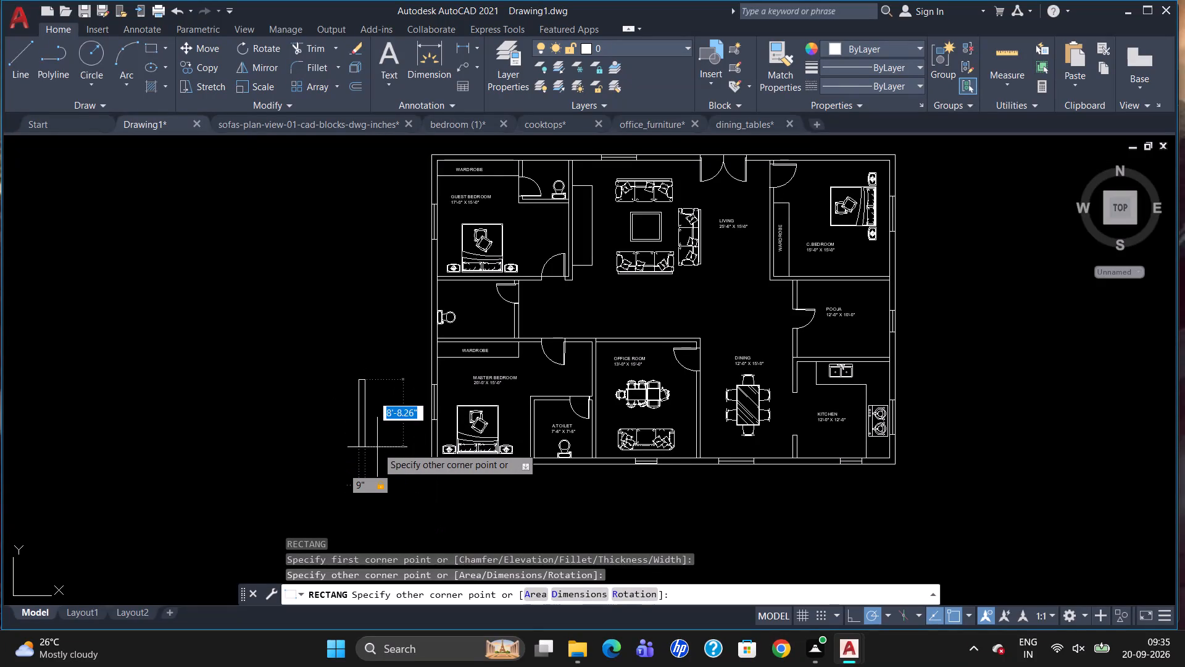
type("18")
key("Return")
Draw a vertical centre line through the 9" by 18" rectangle and group both into one small window symbol.
key("l")
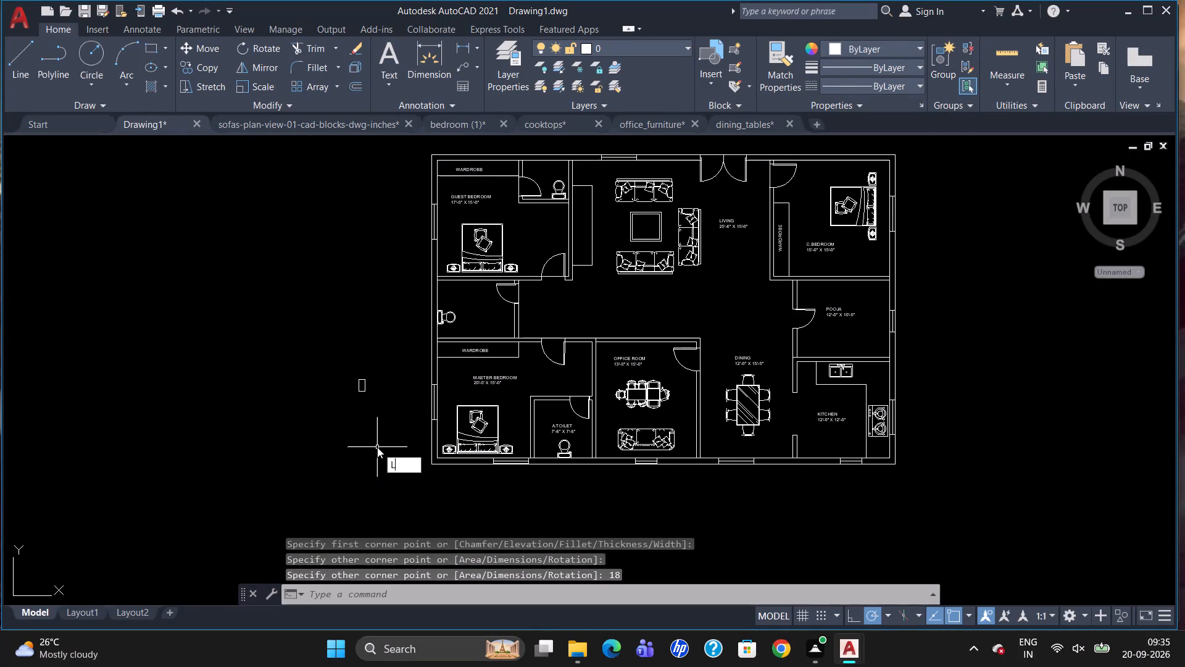
key("Return")
scroll(372, 383, "up", 3)
left_click_drag(334, 372, 334, 393)
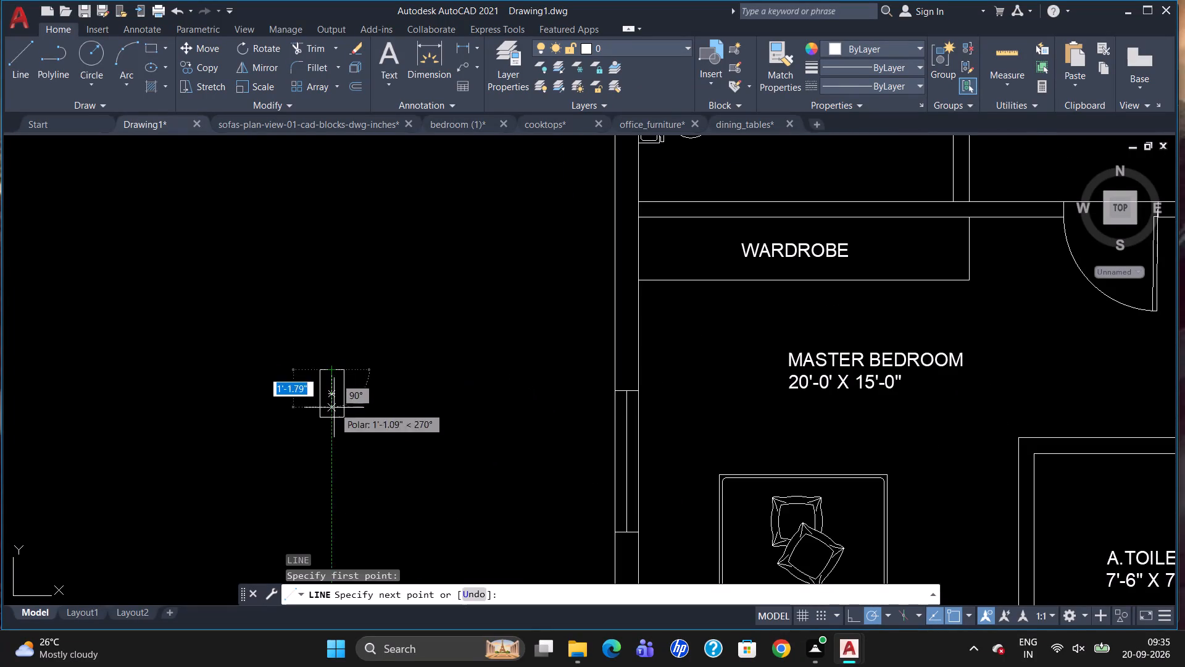
left_click(333, 413)
key("Escape")
left_click_drag(381, 403, 286, 380)
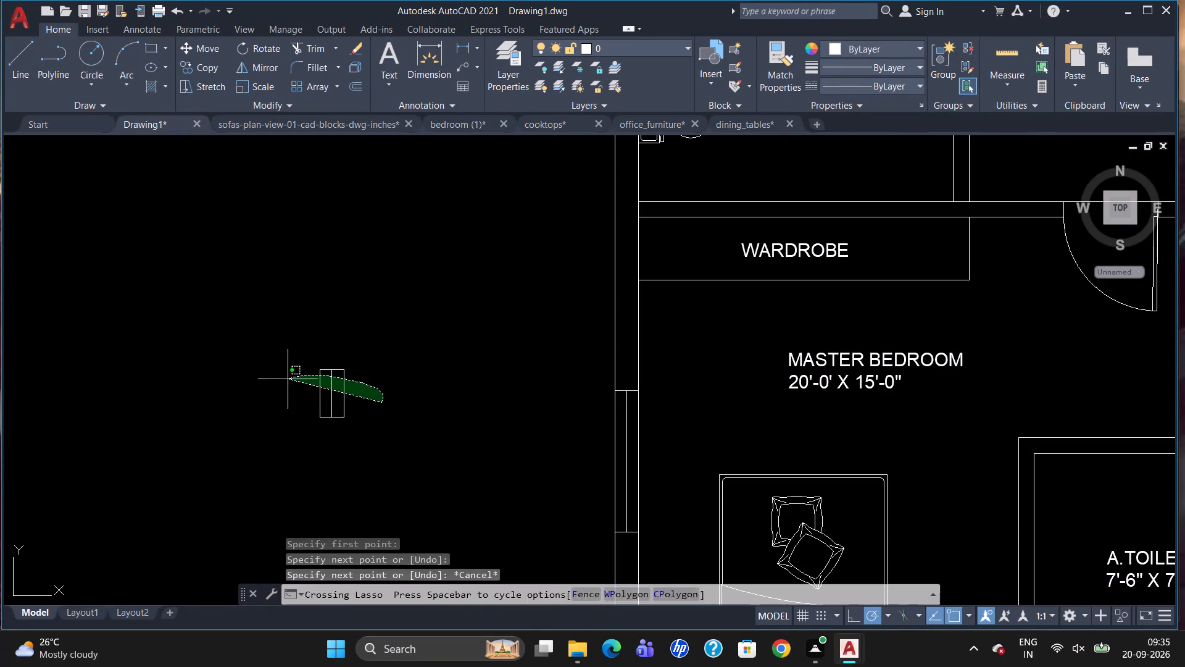
left_click_drag(286, 380, 268, 407)
key("g")
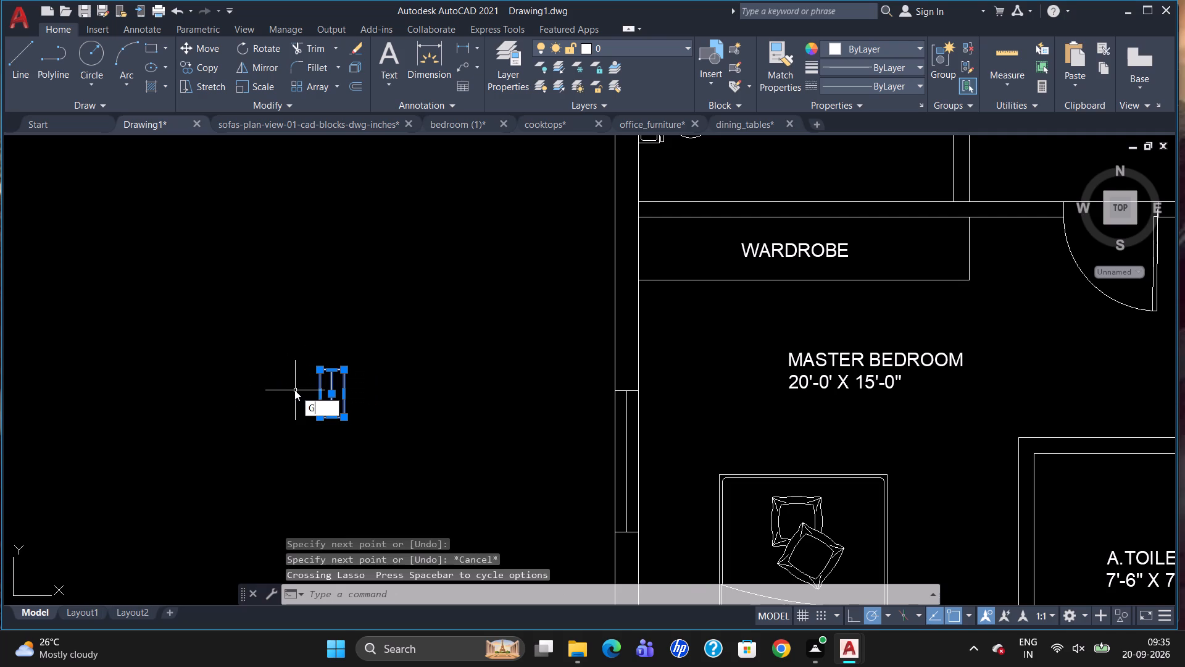
key("Return")
Move the small window symbol into the west outer wall behind the toilet fixture between the guest and master bedrooms.
left_click(346, 415)
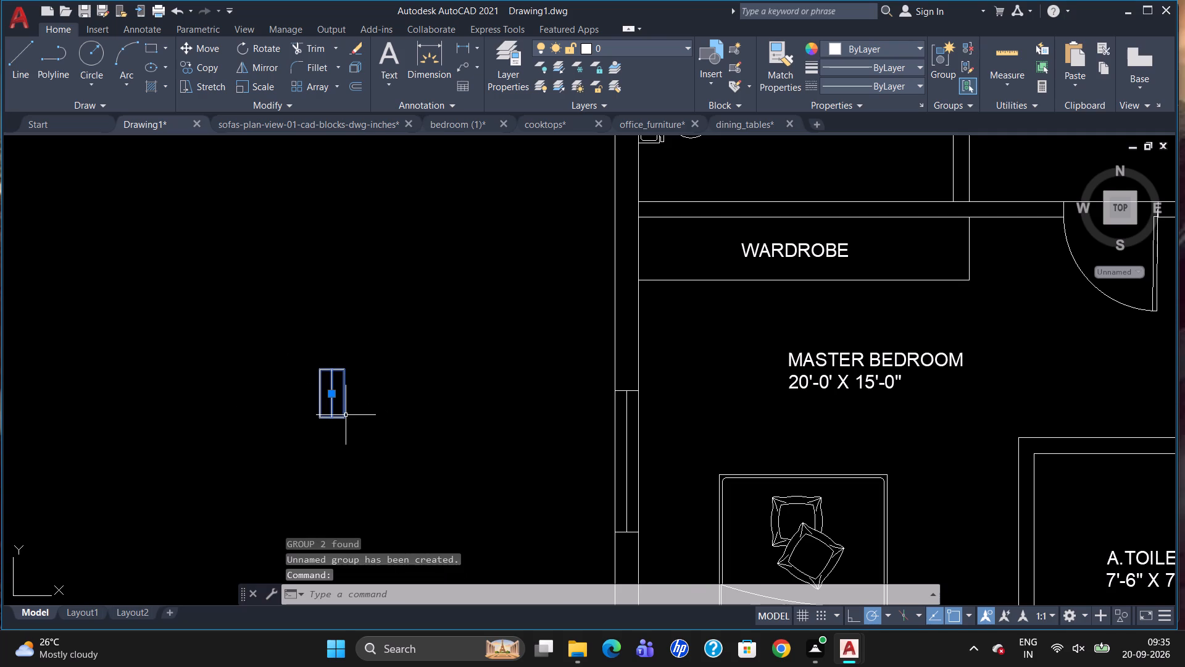
key("m")
key("Return")
left_click_drag(346, 415, 383, 419)
scroll(394, 413, "down", 2)
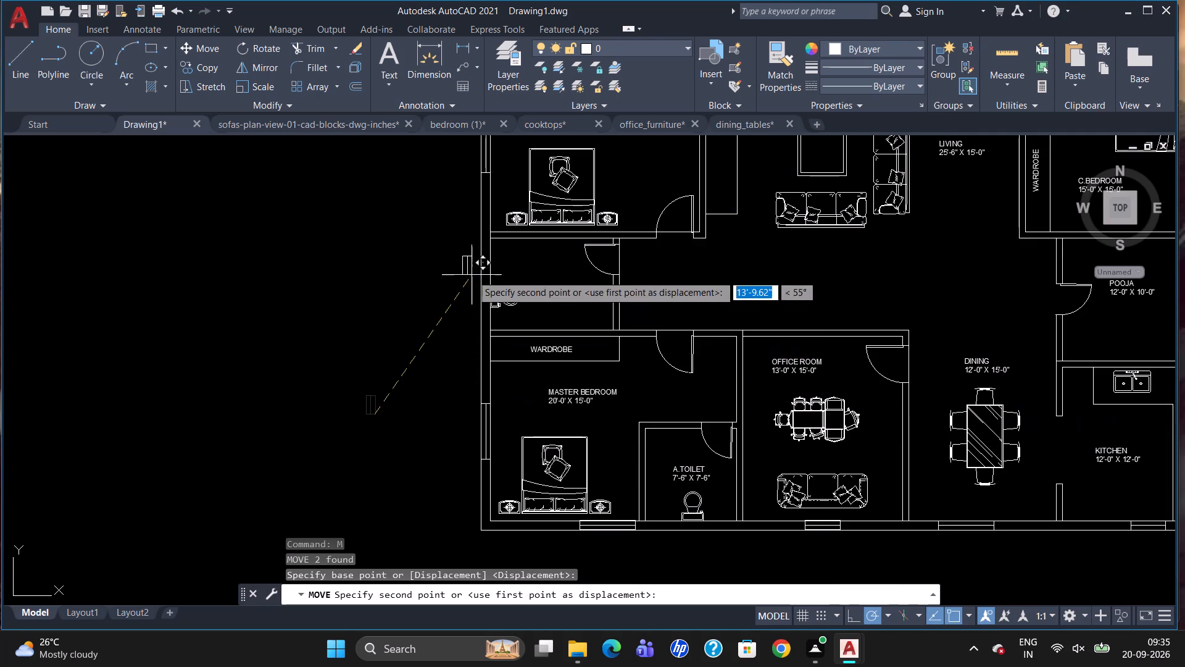
scroll(472, 272, "up", 4)
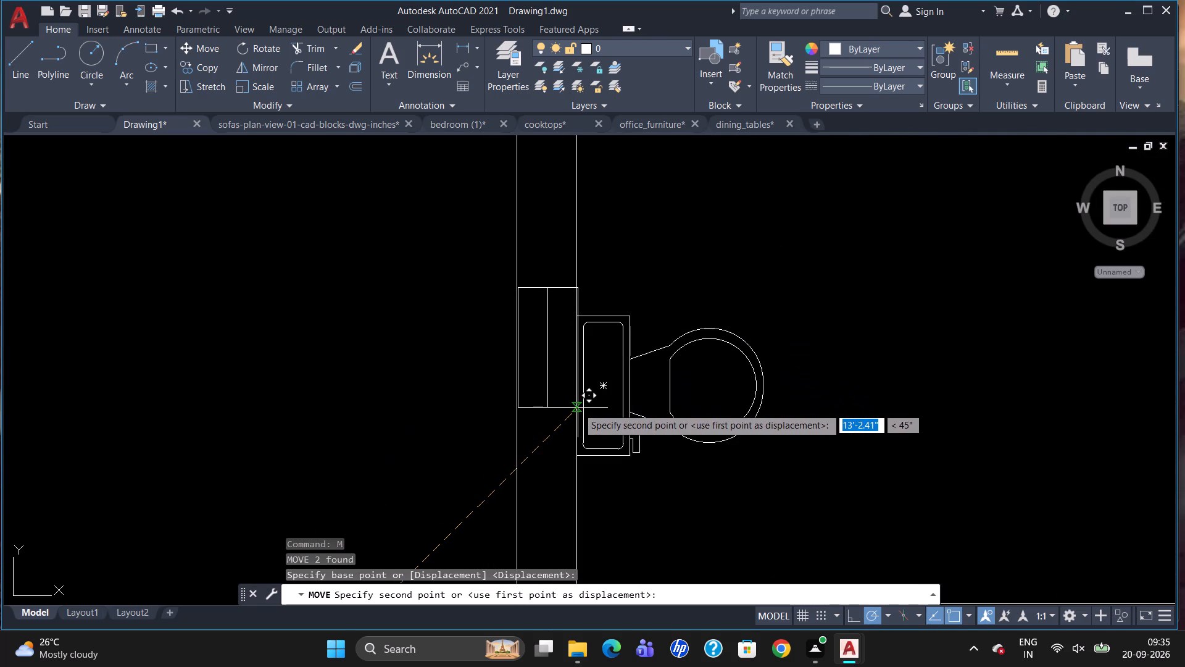
left_click(576, 409)
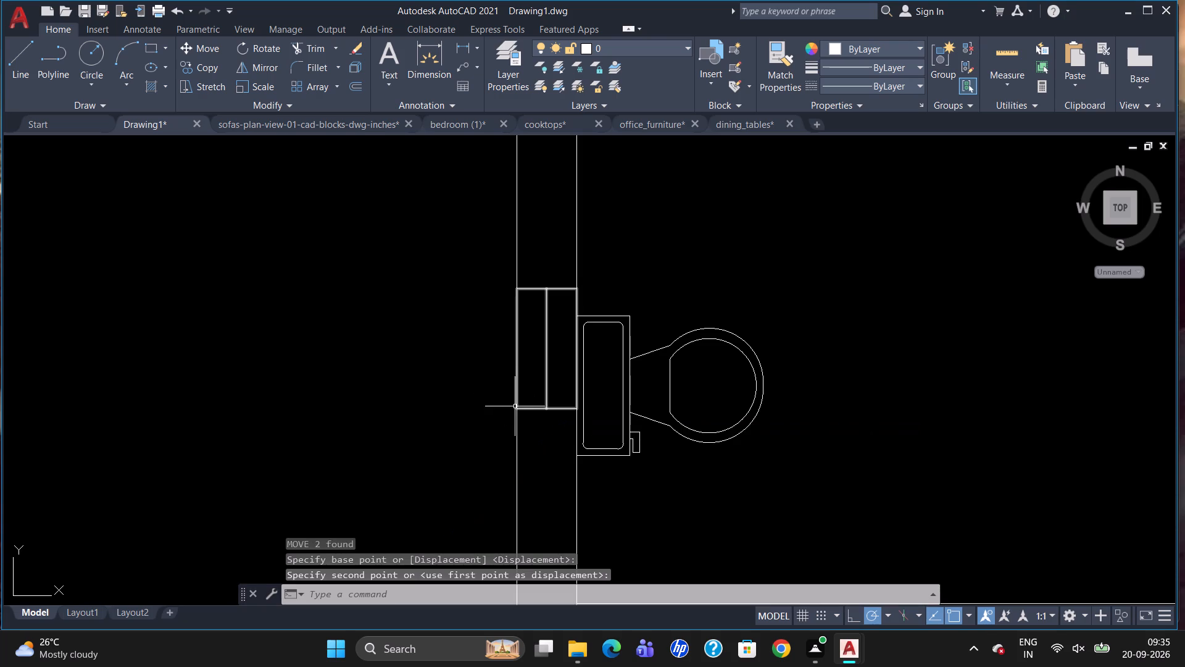
Copy the small window from the west wall to just above the north outer wall by the guest bedroom's toilet.
left_click(523, 409)
key("c")
key("o")
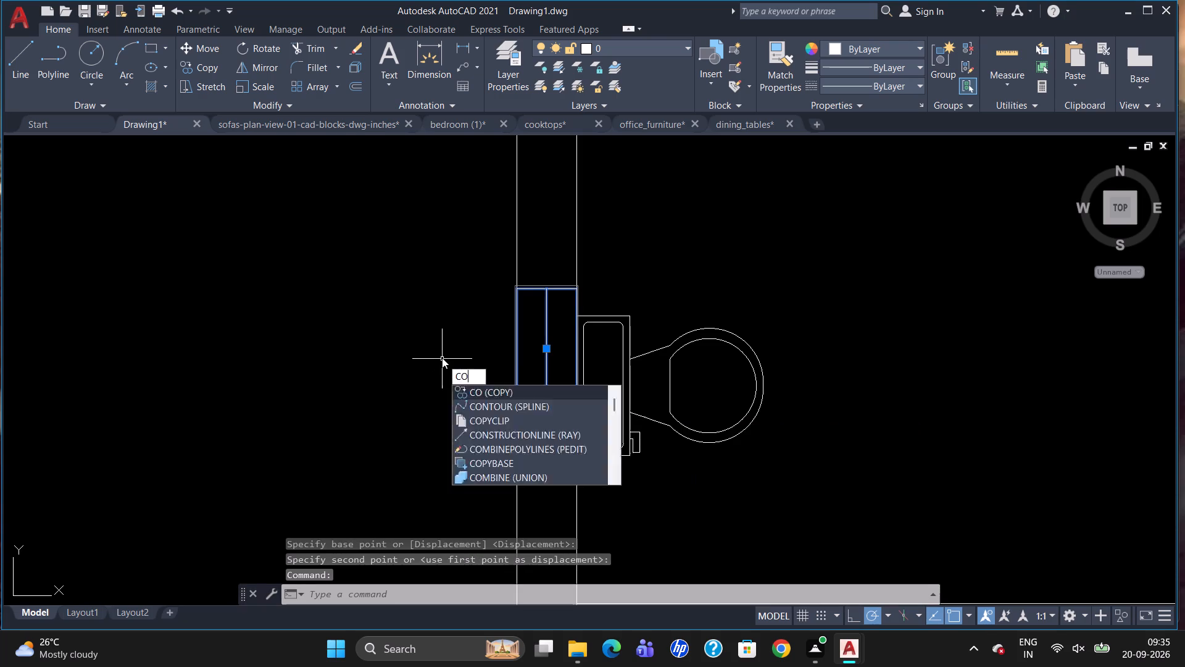
key("Return")
left_click(504, 406)
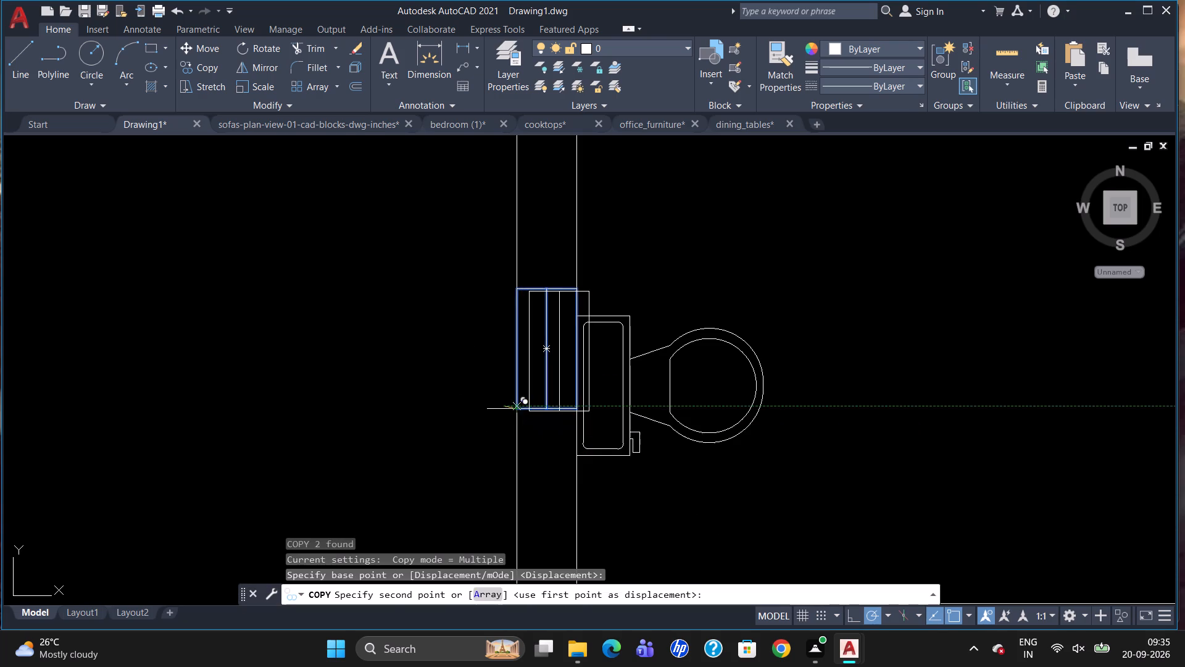
scroll(410, 376, "down", 4)
scroll(596, 444, "down", 1)
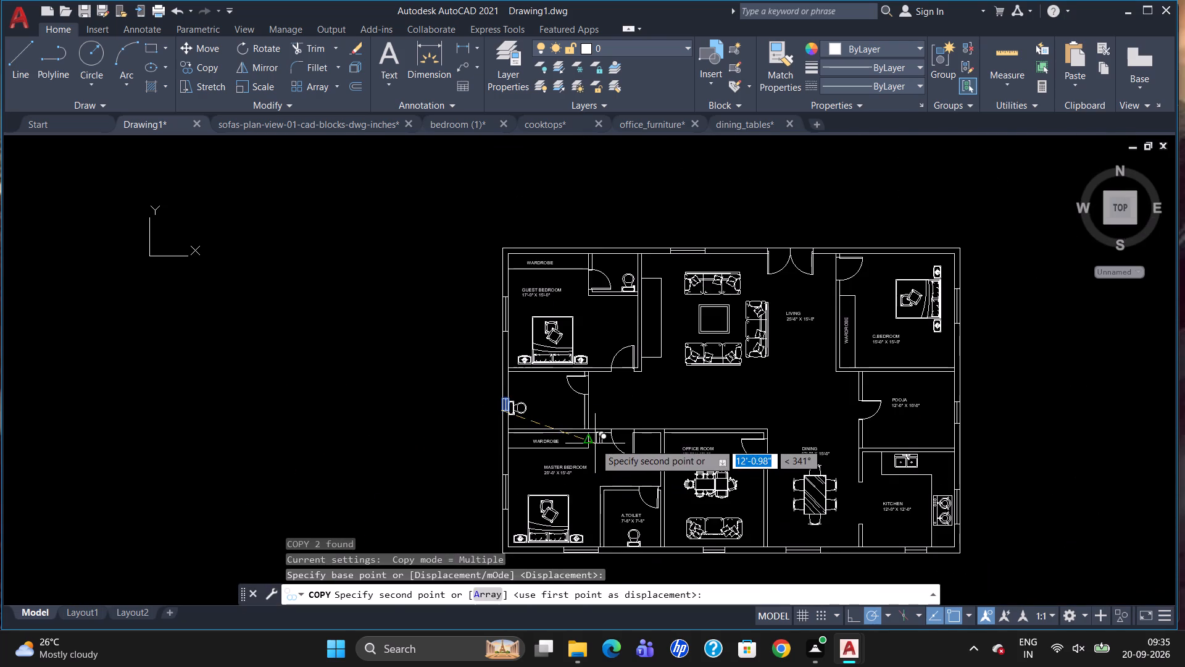
scroll(623, 231, "up", 3)
left_click(591, 291)
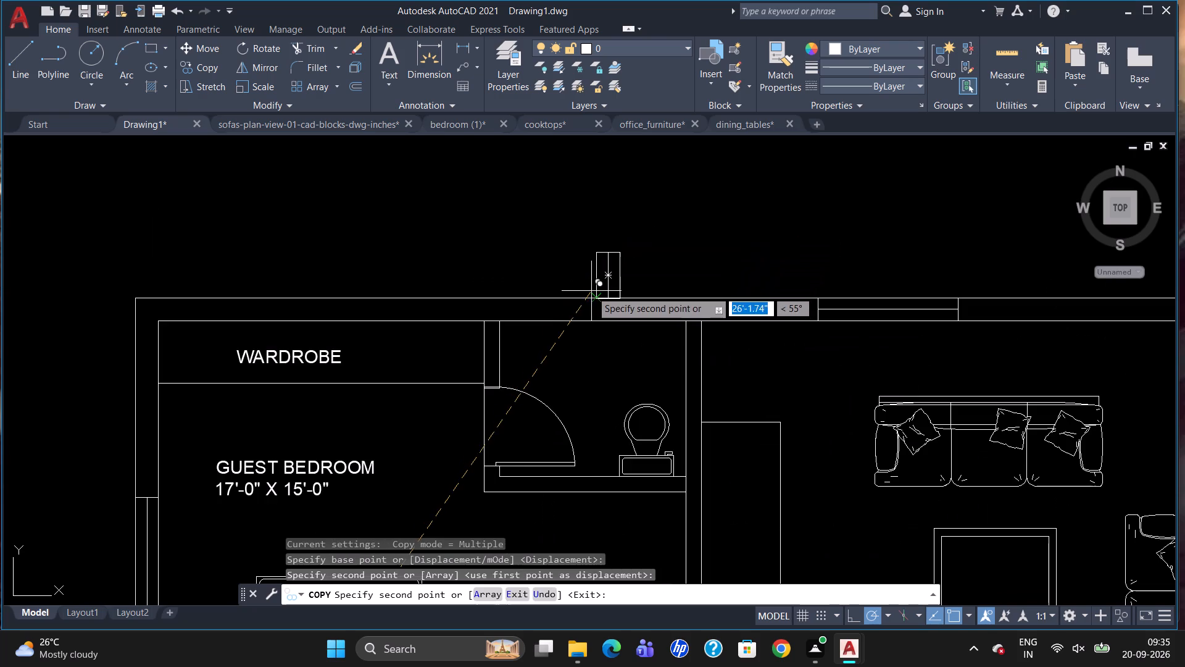
Place another copy of the small window just below the south outer wall under A.TOILET.
scroll(531, 285, "down", 5)
scroll(681, 359, "up", 1)
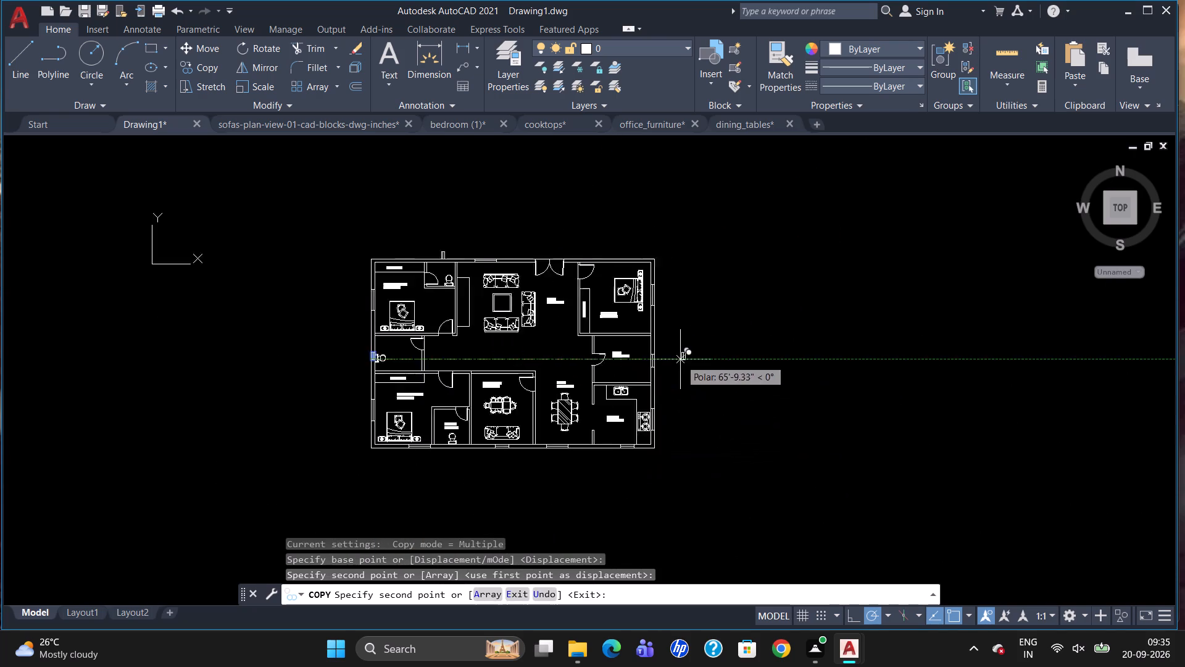
scroll(680, 359, "up", 1)
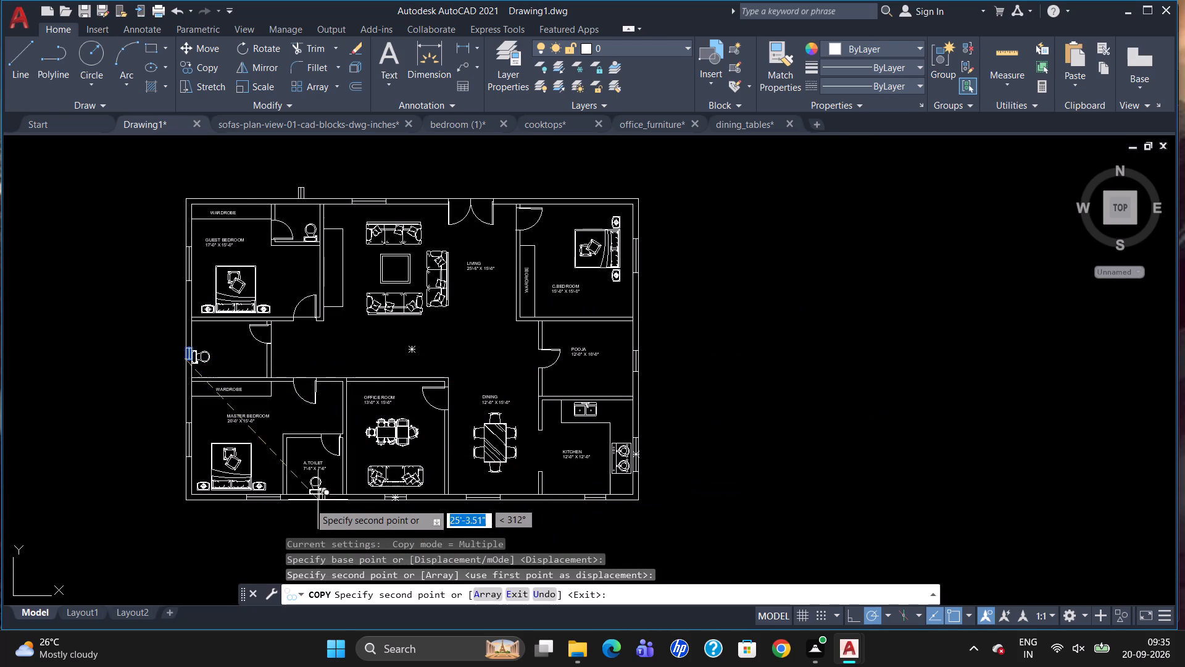
scroll(302, 508, "up", 2)
left_click(309, 519)
key("Escape")
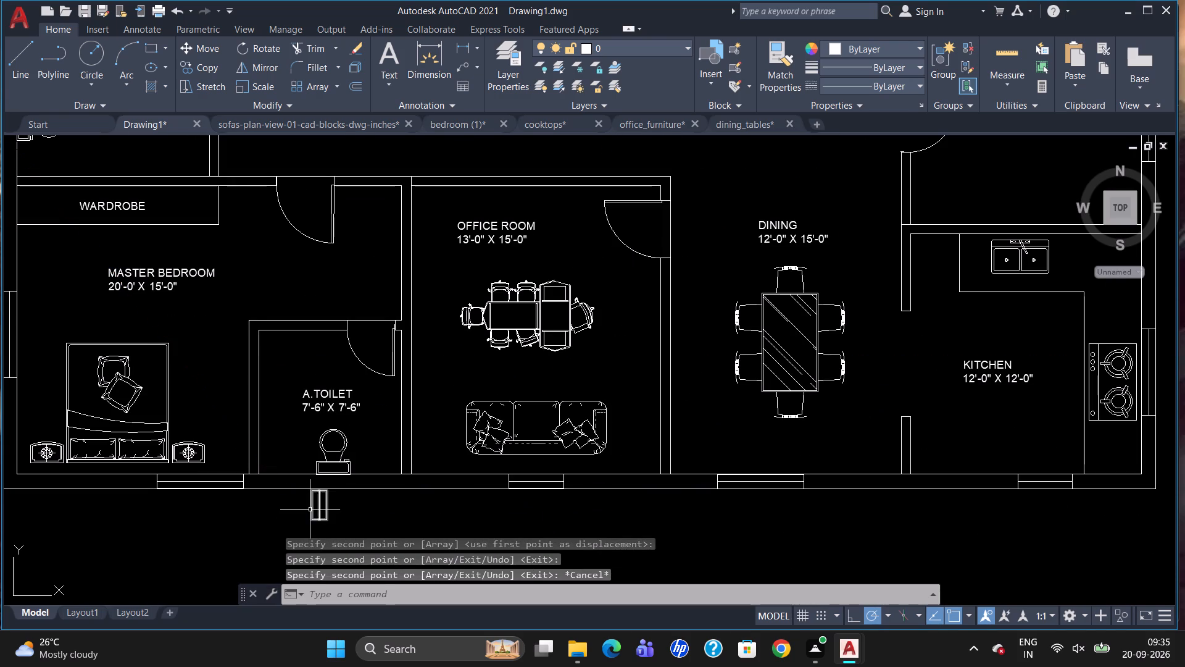
Rotate the small window copy below A.TOILET by 270° so it lies horizontally.
left_click(310, 506)
type("RO")
key("Return")
left_click(310, 506)
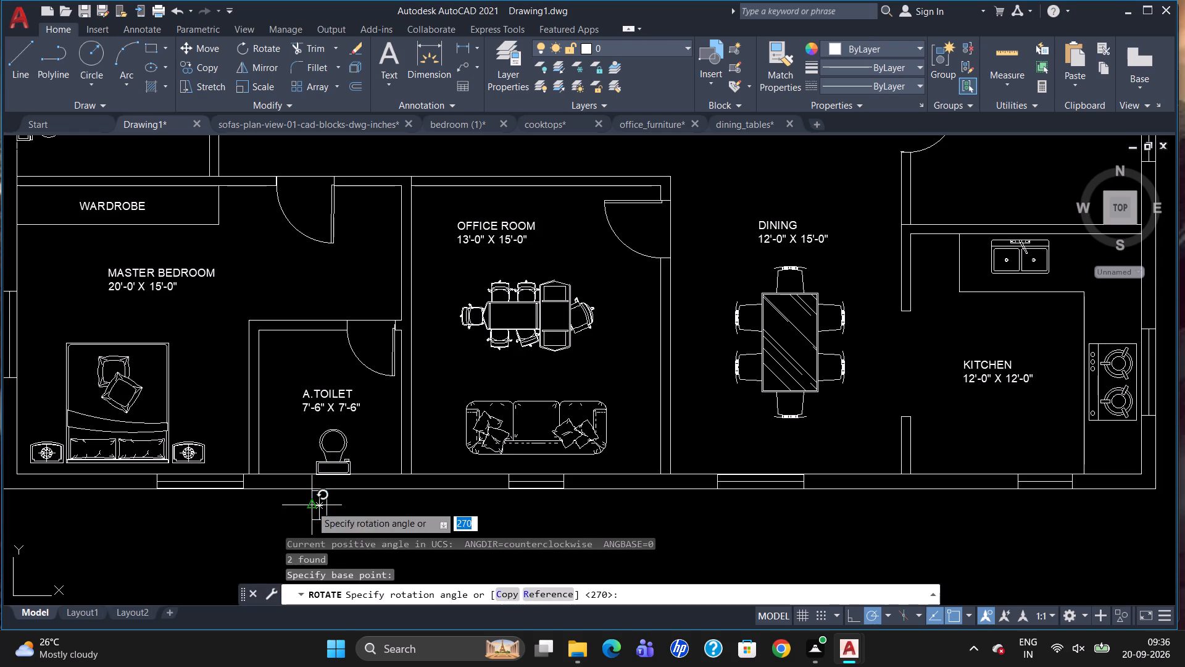
left_click(317, 539)
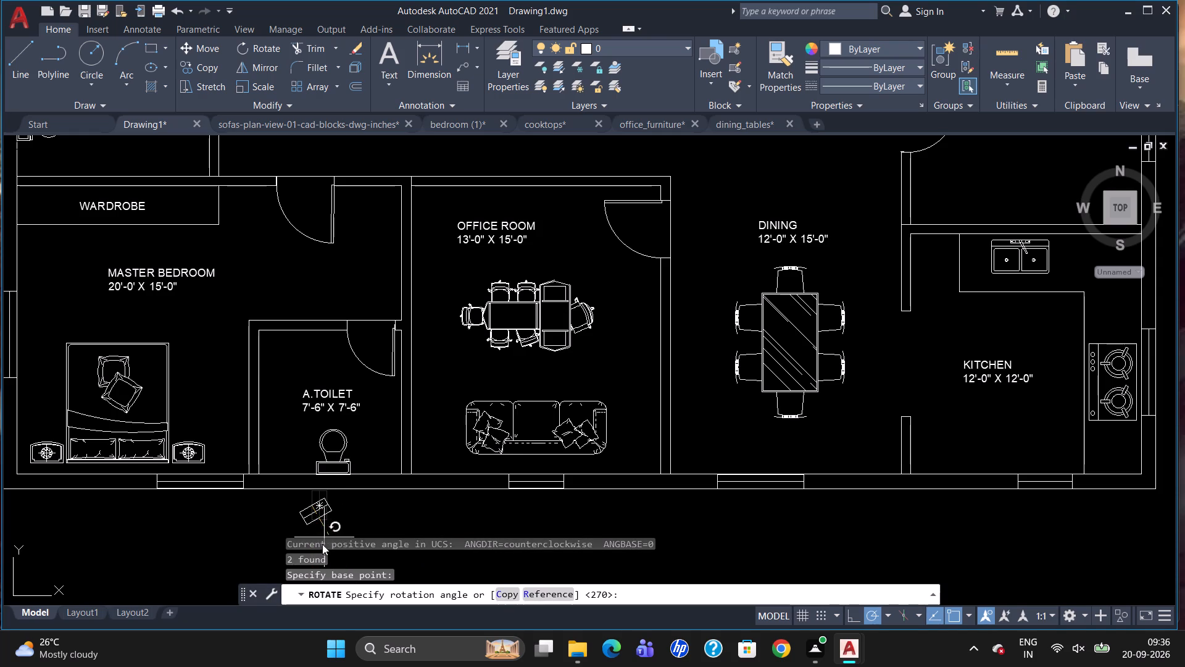
left_click(310, 560)
scroll(307, 543, "down", 1)
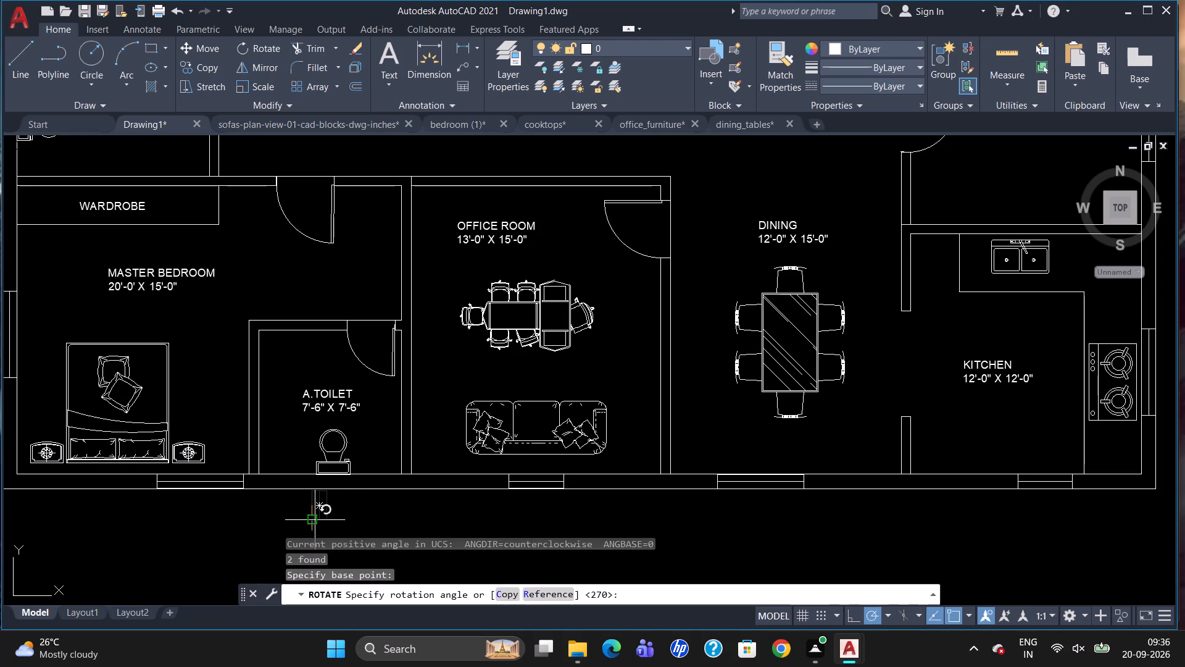
scroll(326, 489, "down", 2)
scroll(309, 521, "up", 3)
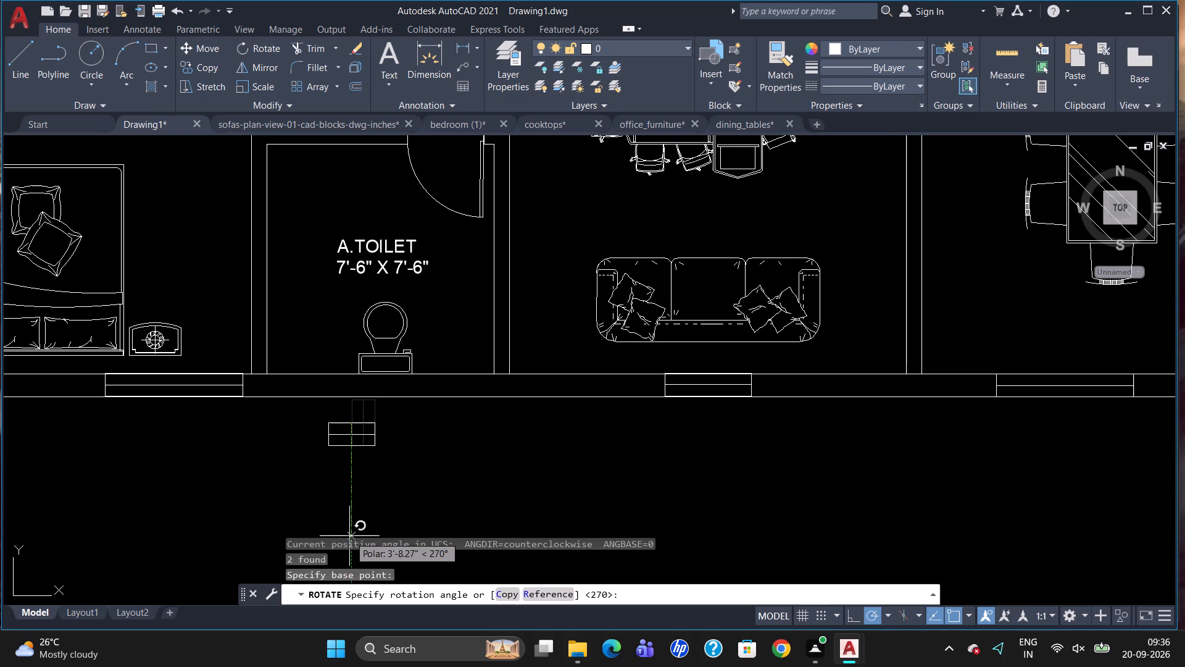
left_click(349, 535)
Move the horizontal small window into the south outer wall of A.TOILET.
left_click(354, 446)
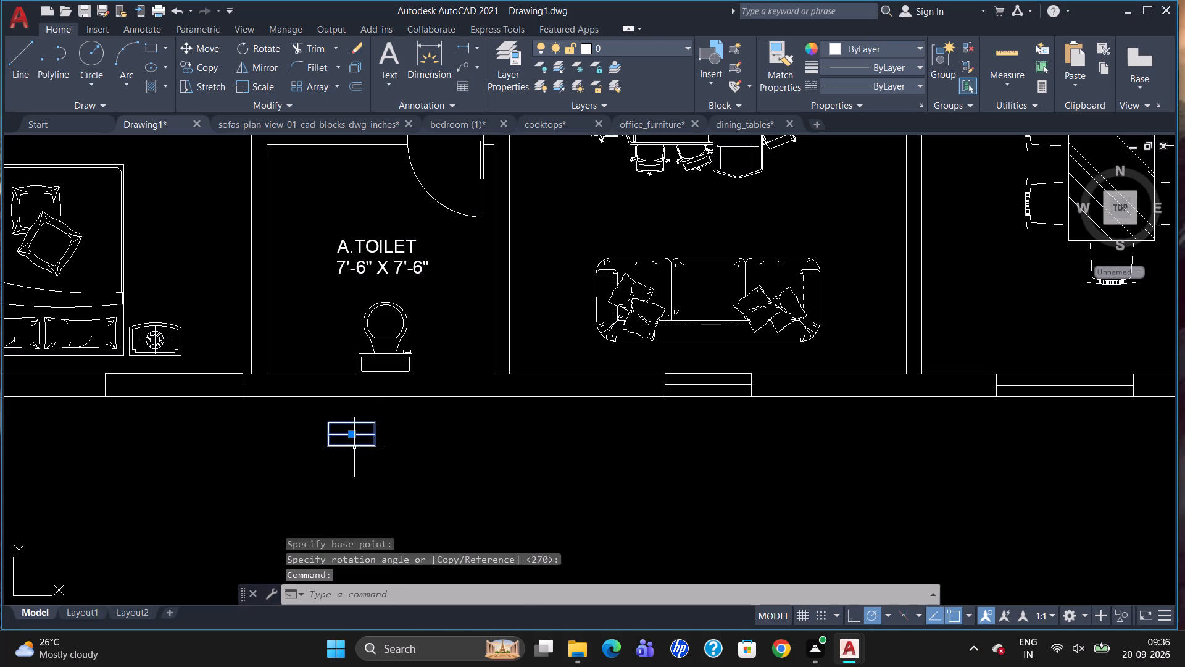
key("m")
key("Return")
left_click(354, 447)
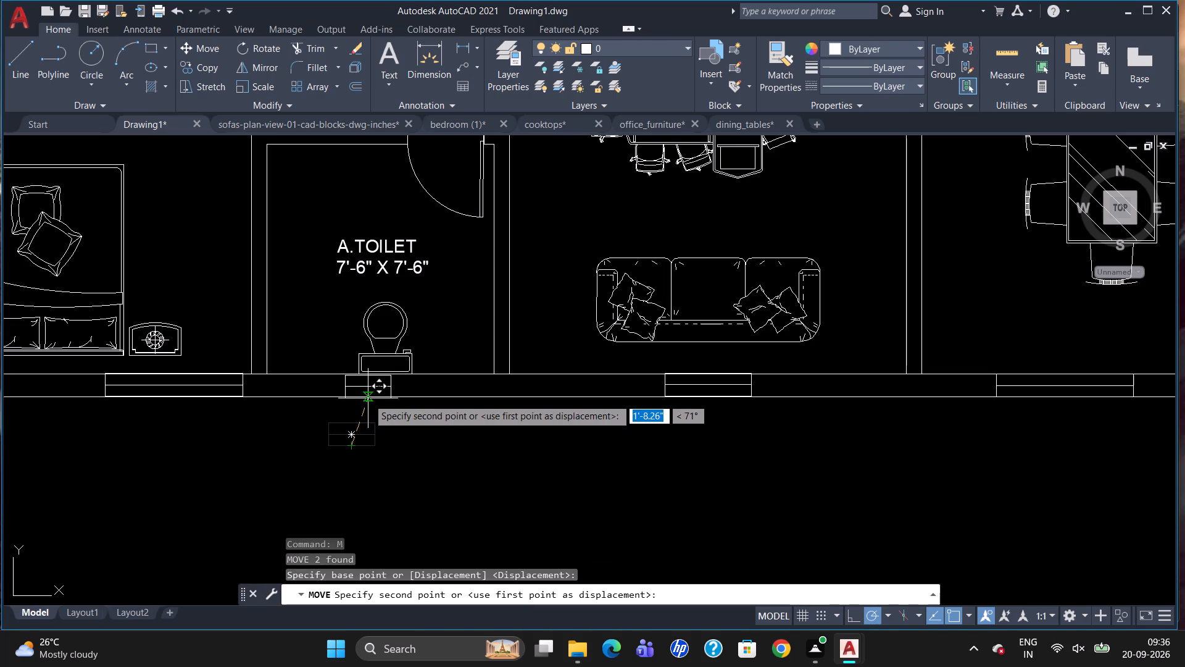
scroll(368, 398, "up", 3)
left_click(375, 398)
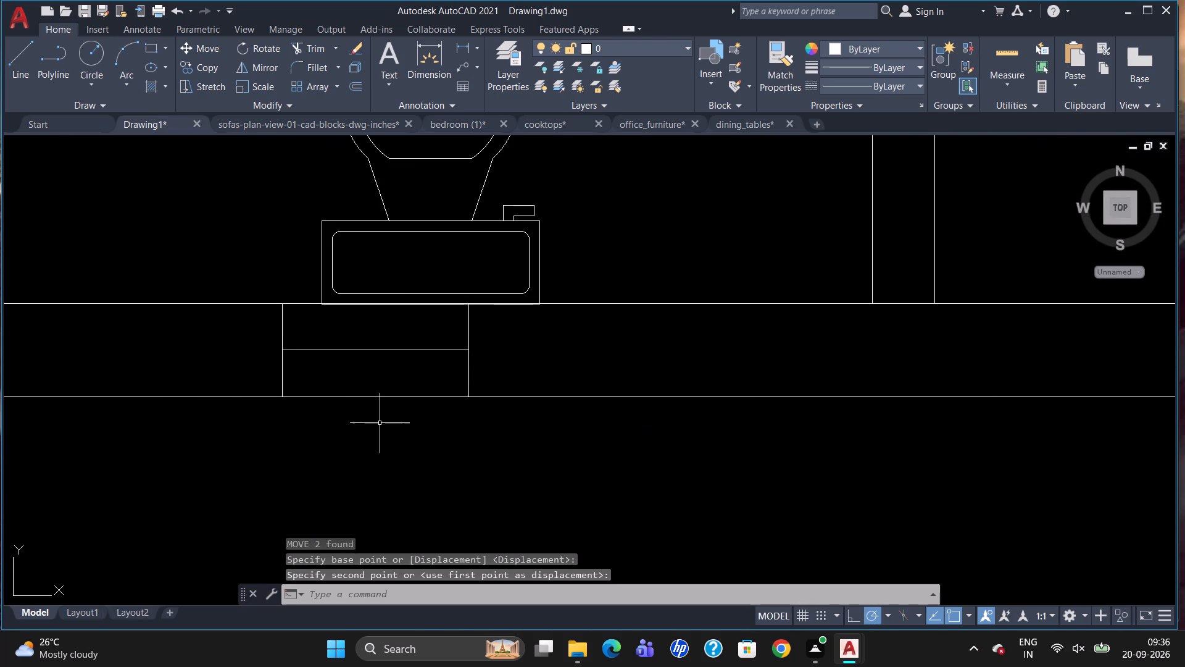
Rotate the small window copy above the guest bedroom's toilet by 270° so it lies horizontally.
scroll(396, 455, "down", 6)
scroll(421, 371, "down", 1)
scroll(398, 210, "up", 3)
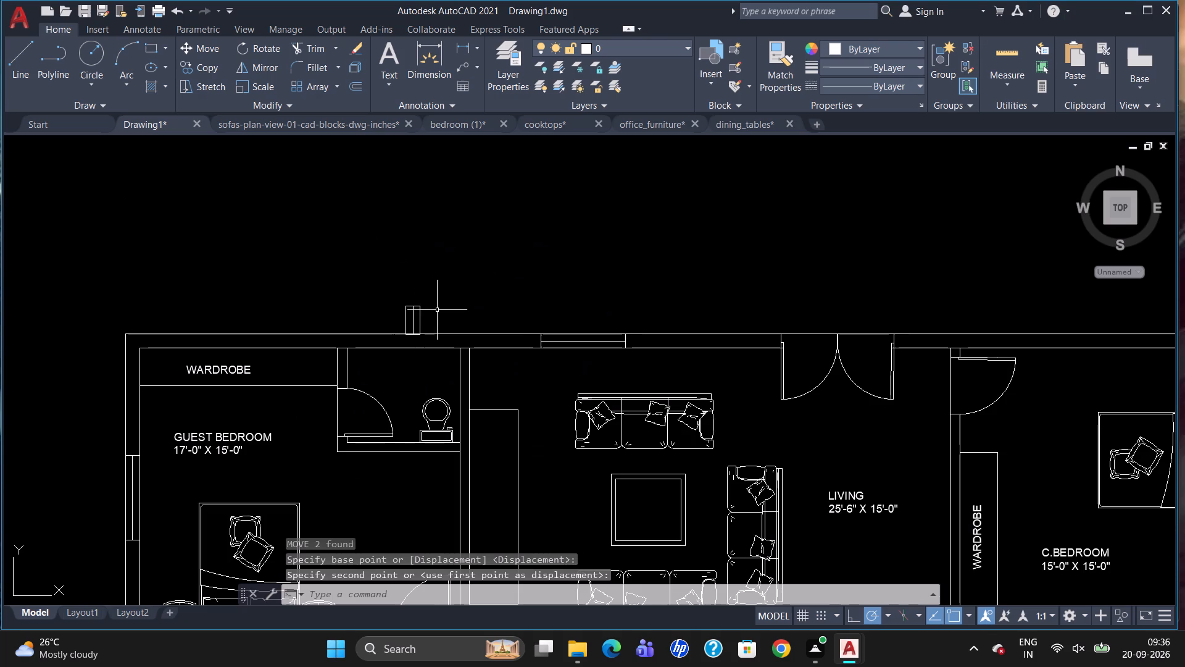
left_click(414, 319)
type("RO")
key("Return")
left_click(411, 322)
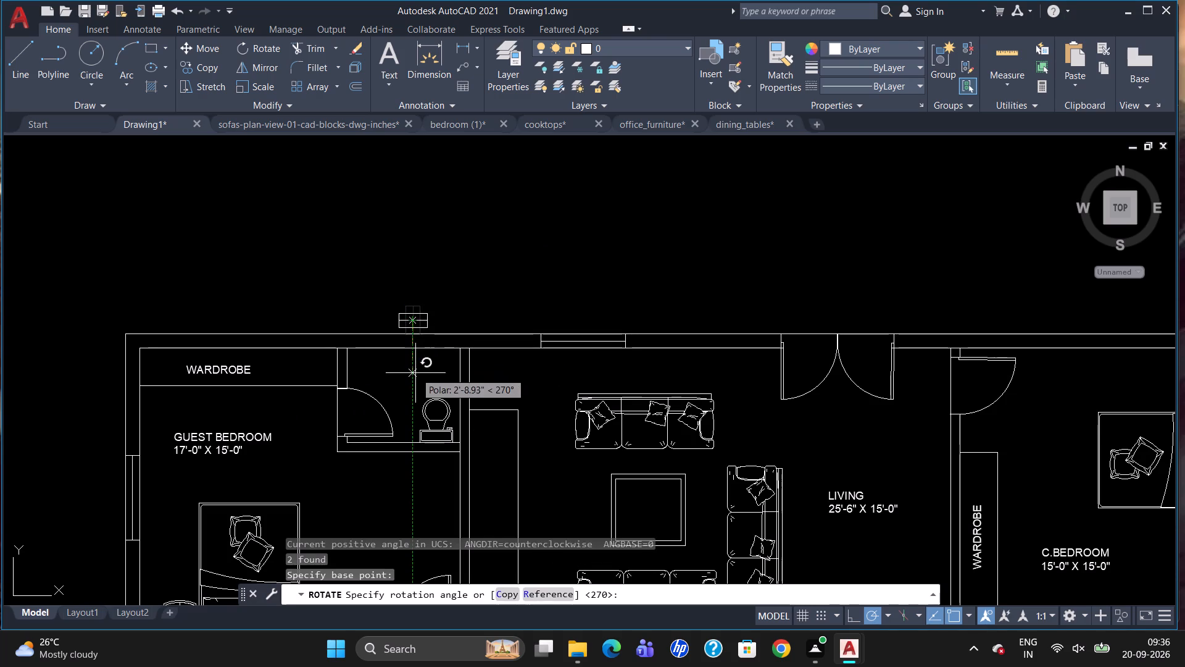
left_click(415, 373)
Move the horizontal small window by its grip into the north outer wall at the guest bedroom's toilet.
left_click(416, 321)
left_click(413, 319)
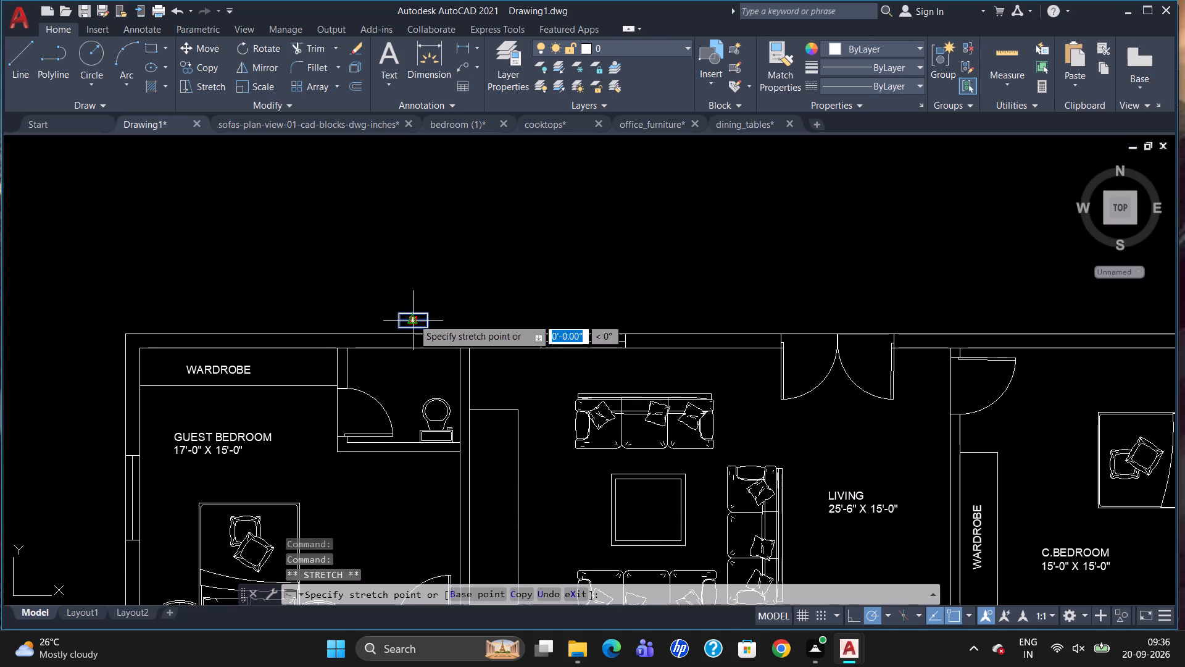
scroll(408, 338, "up", 4)
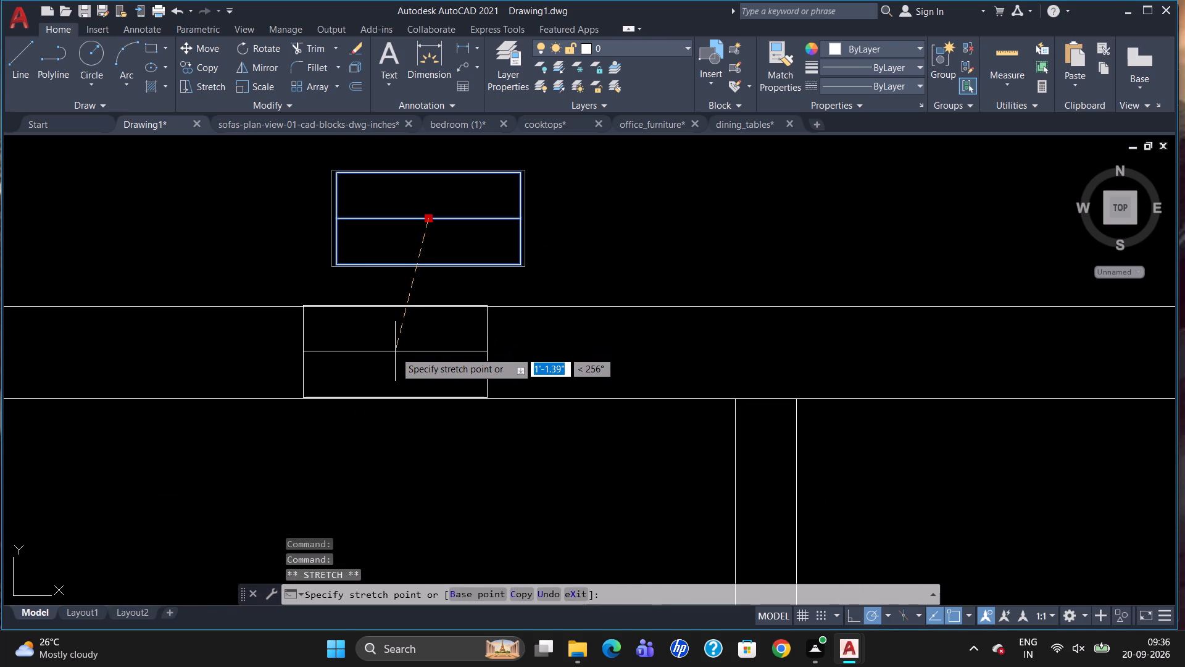
left_click(393, 352)
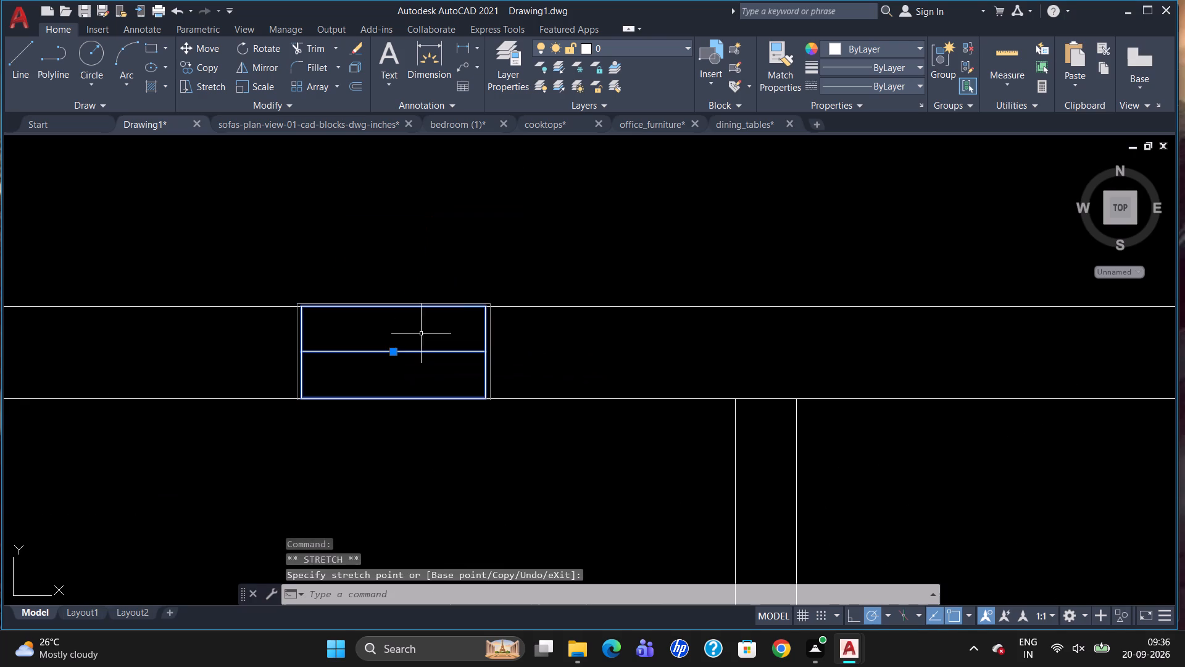
key("Escape")
Shift the guest toilet's small window slightly down so its upper edge sits exactly on the wall's outer line.
scroll(496, 263, "down", 1)
scroll(475, 297, "up", 4)
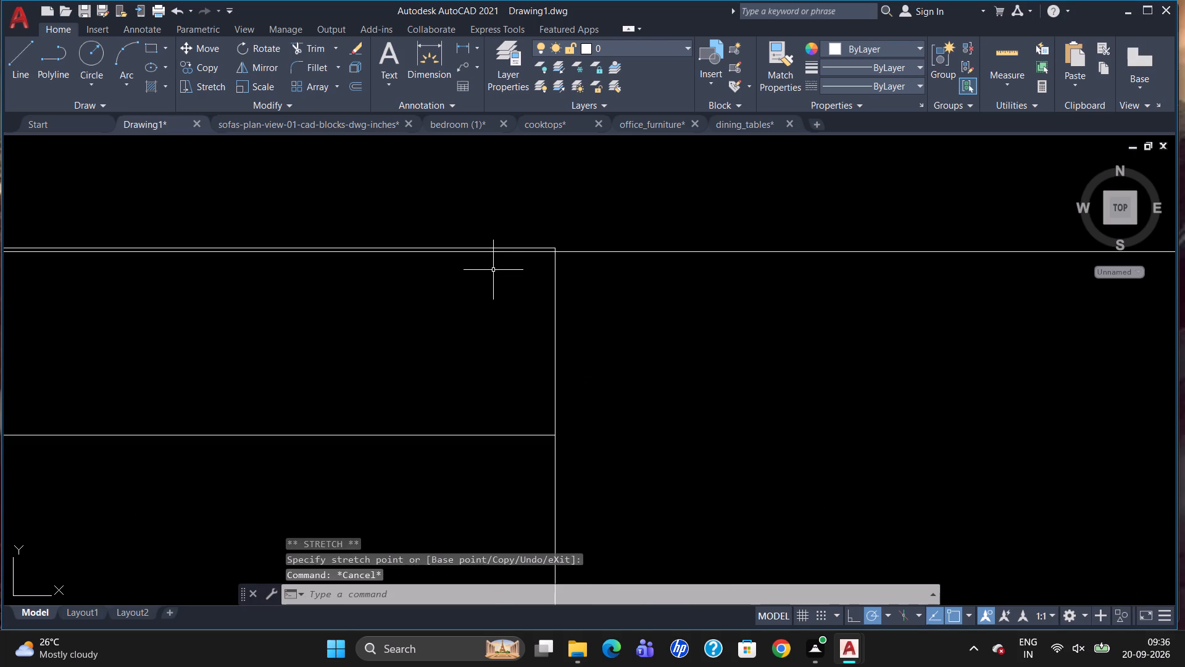
left_click(527, 248)
key("m")
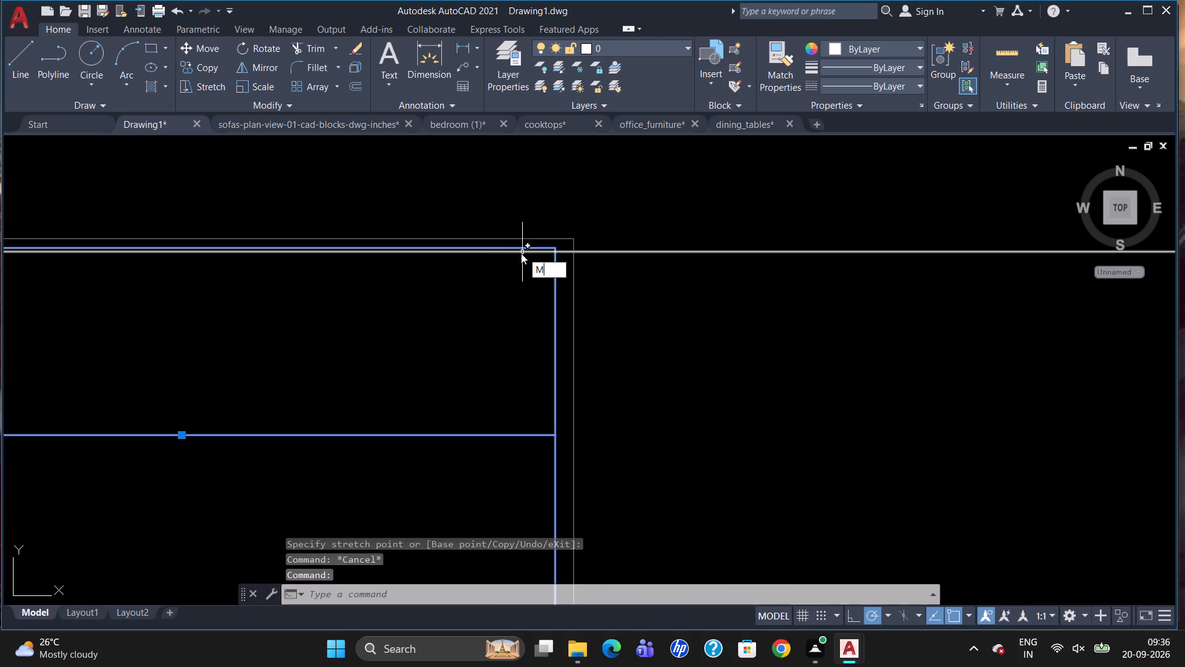
key("Return")
left_click_drag(557, 244, 556, 259)
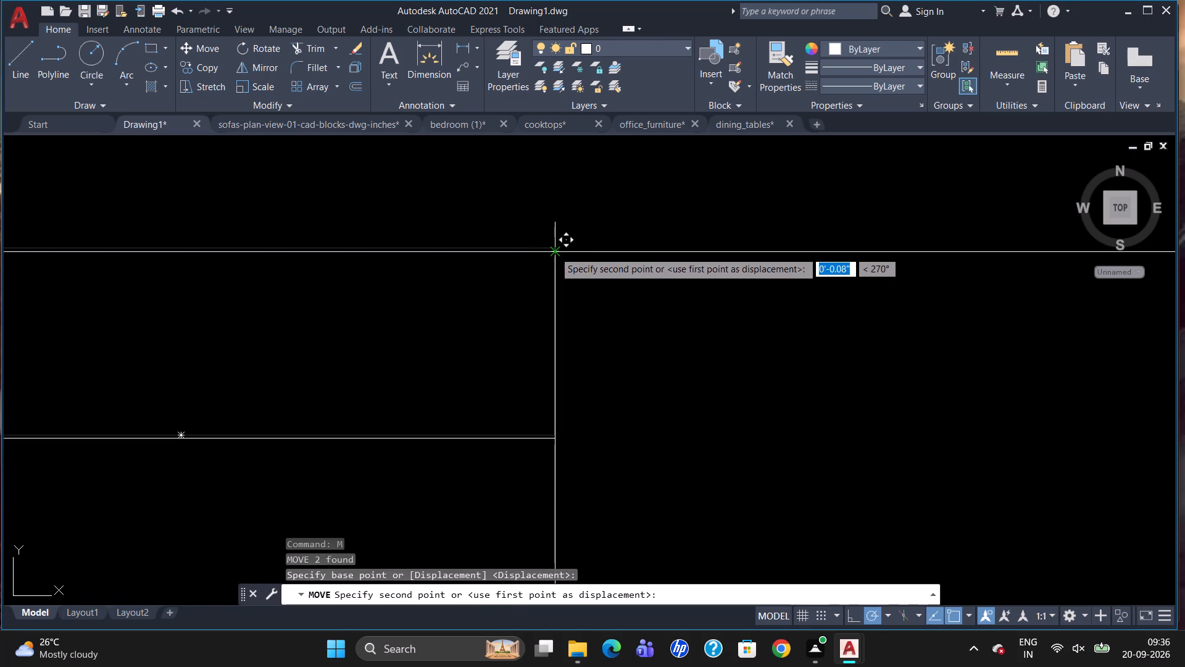
left_click(554, 251)
Nudge the window in the kitchen's south outer wall so its upper edge lines up with the wall's inner line.
scroll(585, 225, "down", 7)
scroll(829, 264, "up", 3)
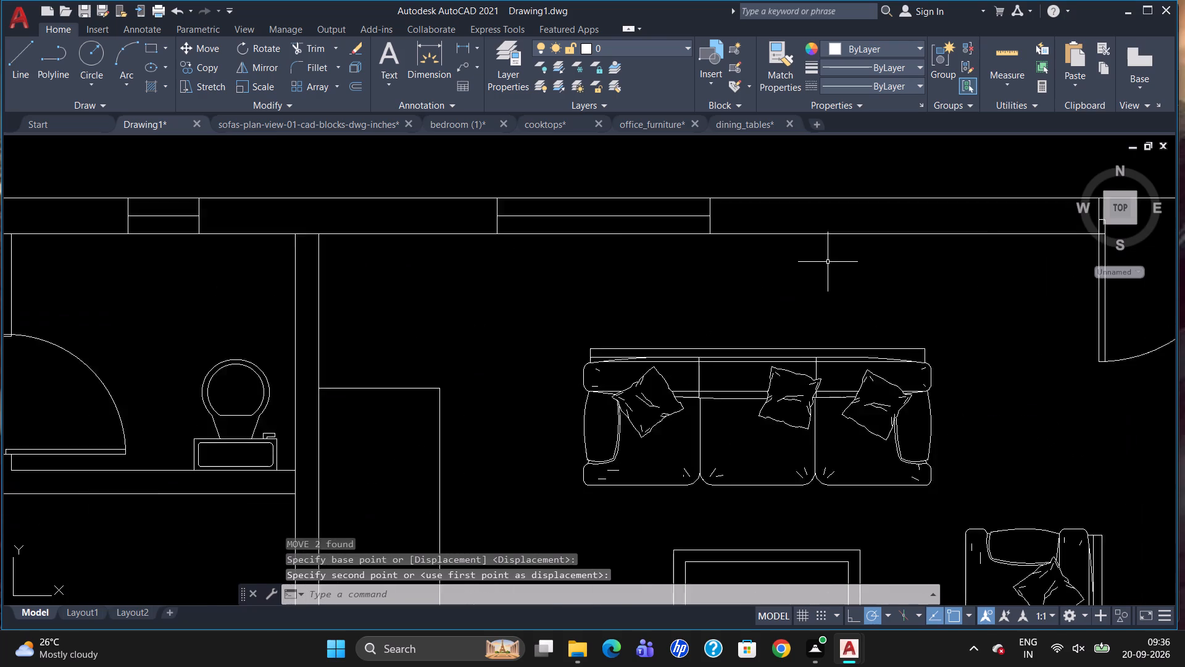
scroll(627, 287, "down", 4)
scroll(913, 316, "up", 2)
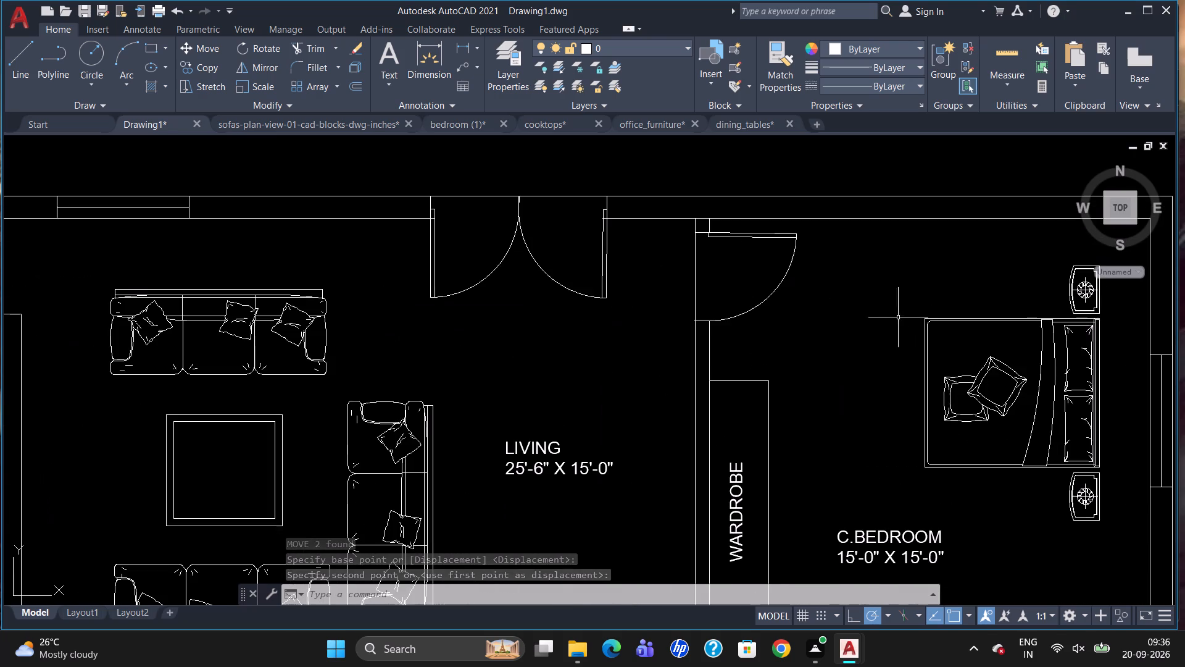
scroll(813, 290, "down", 4)
scroll(817, 434, "up", 2)
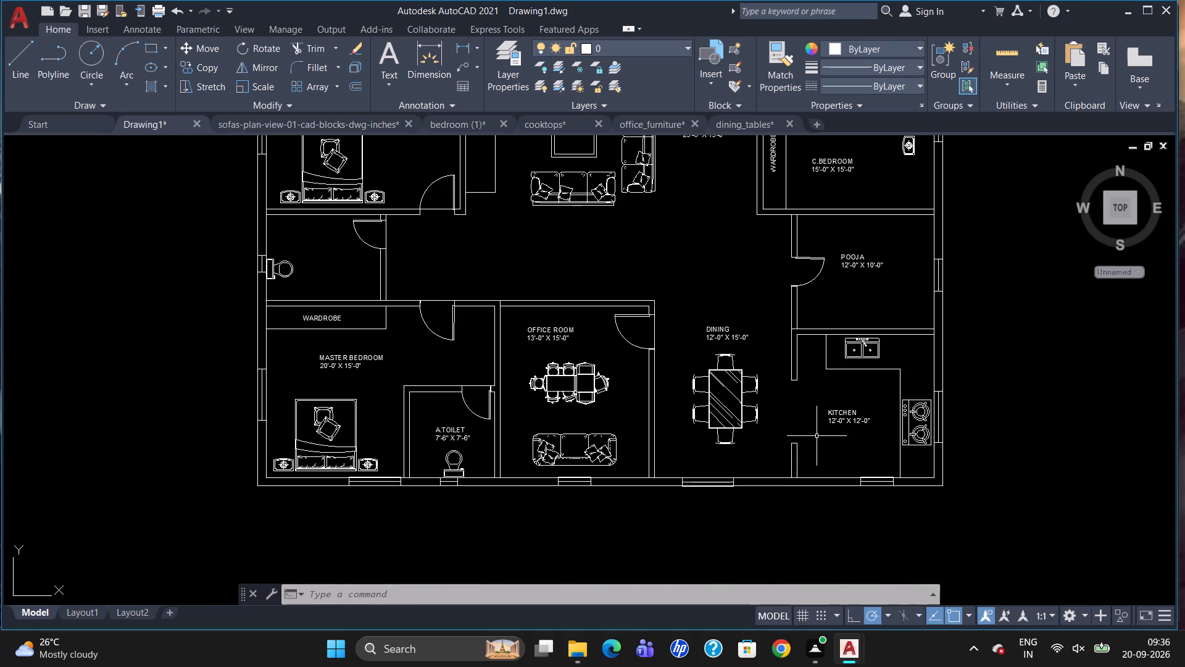
scroll(881, 497, "up", 3)
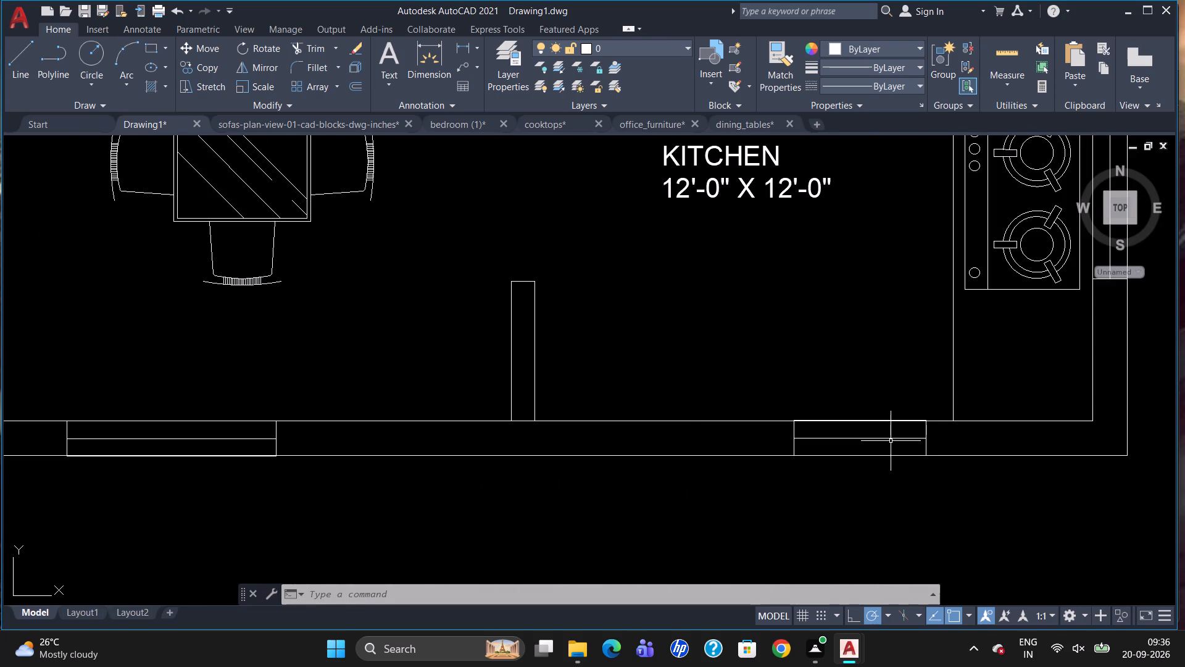
left_click(892, 437)
key("m")
key("Return")
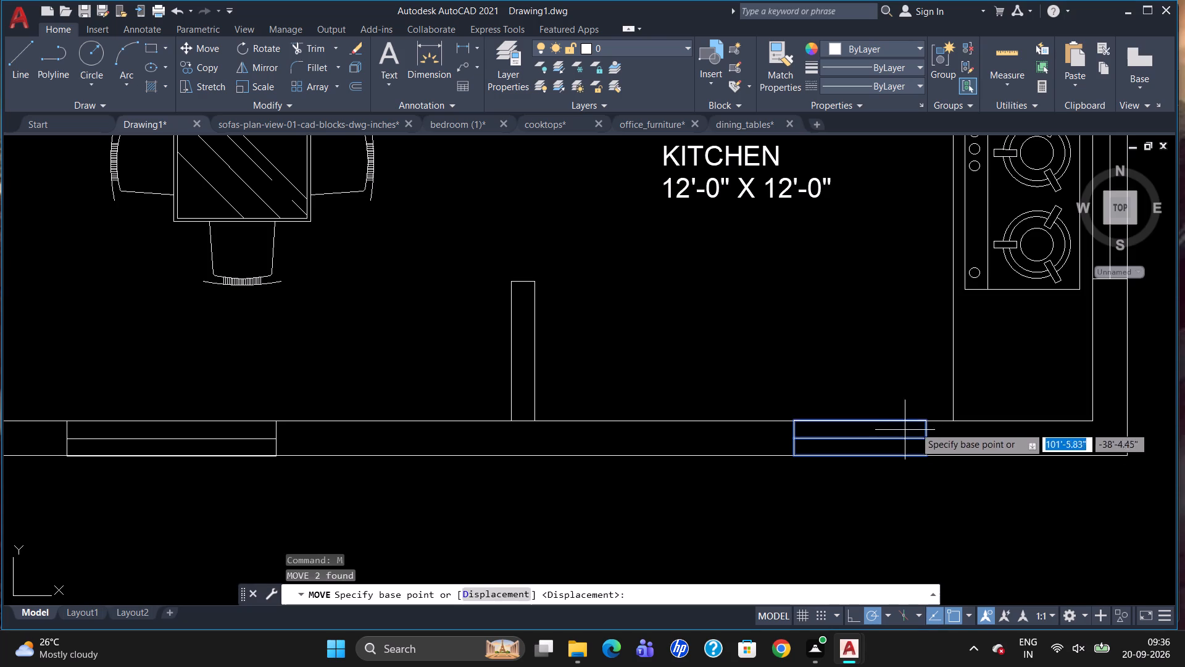
left_click(926, 420)
left_click(927, 426)
scroll(907, 446, "down", 1)
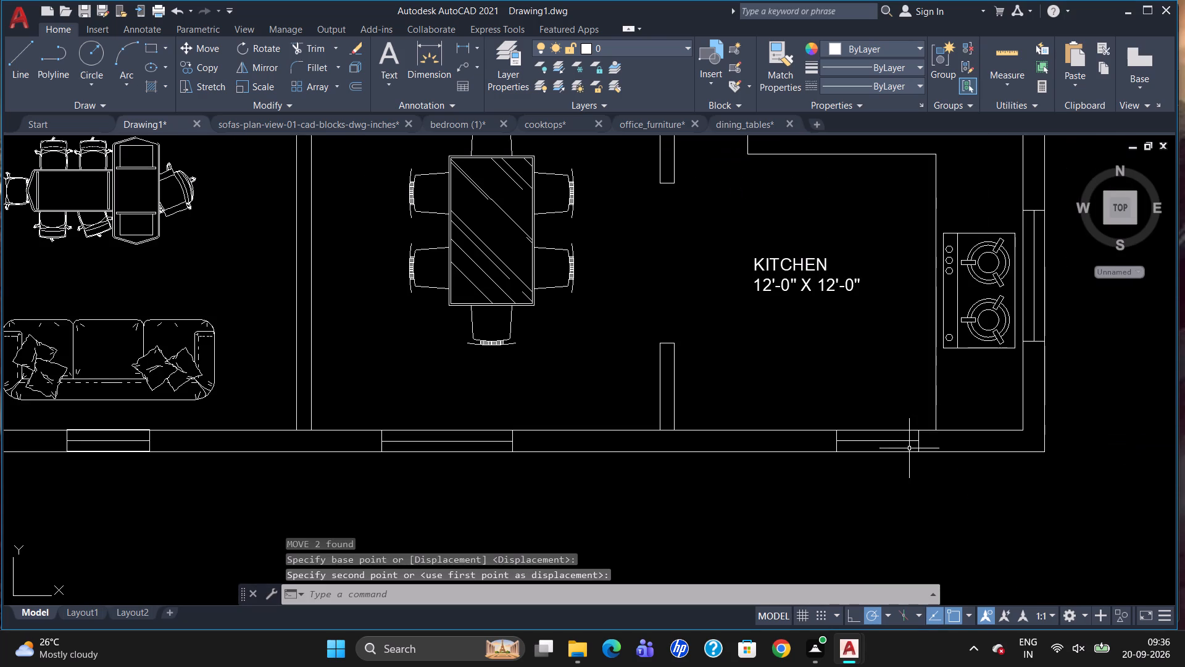
Nudge the window in the office room's south outer wall down so its upper edge lines up with the wall's inner line.
scroll(470, 451, "up", 2)
scroll(513, 445, "down", 4)
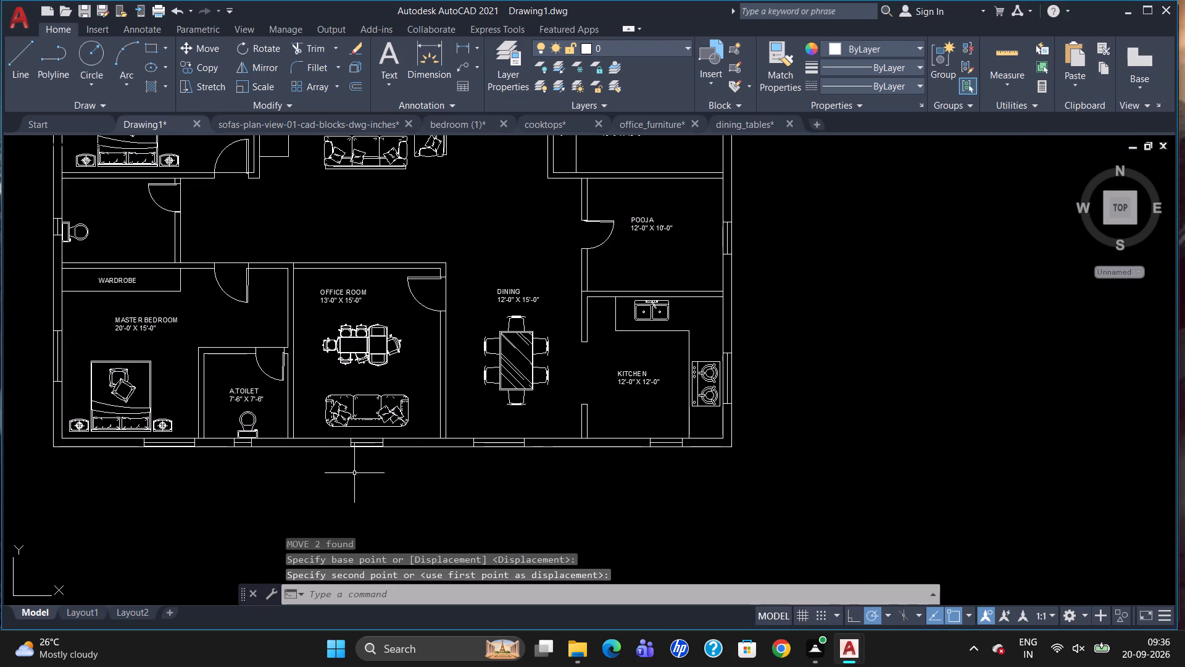
scroll(339, 457, "up", 3)
scroll(343, 454, "down", 2)
scroll(383, 424, "up", 3)
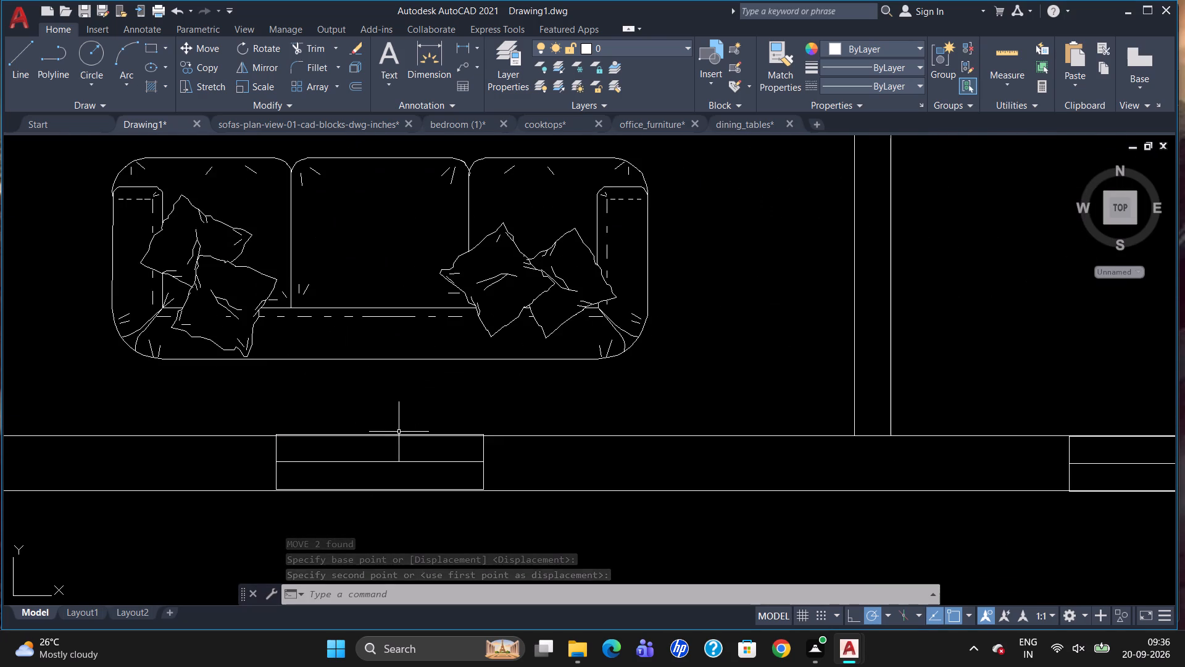
left_click(402, 435)
key("m")
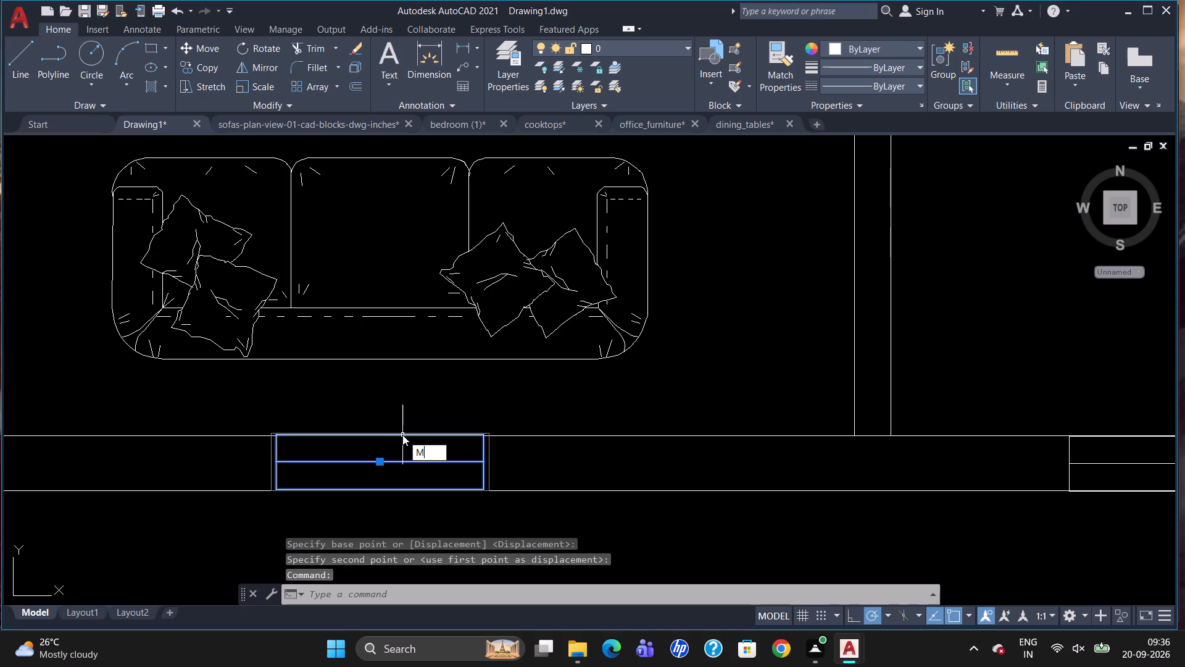
key("Return")
left_click(488, 430)
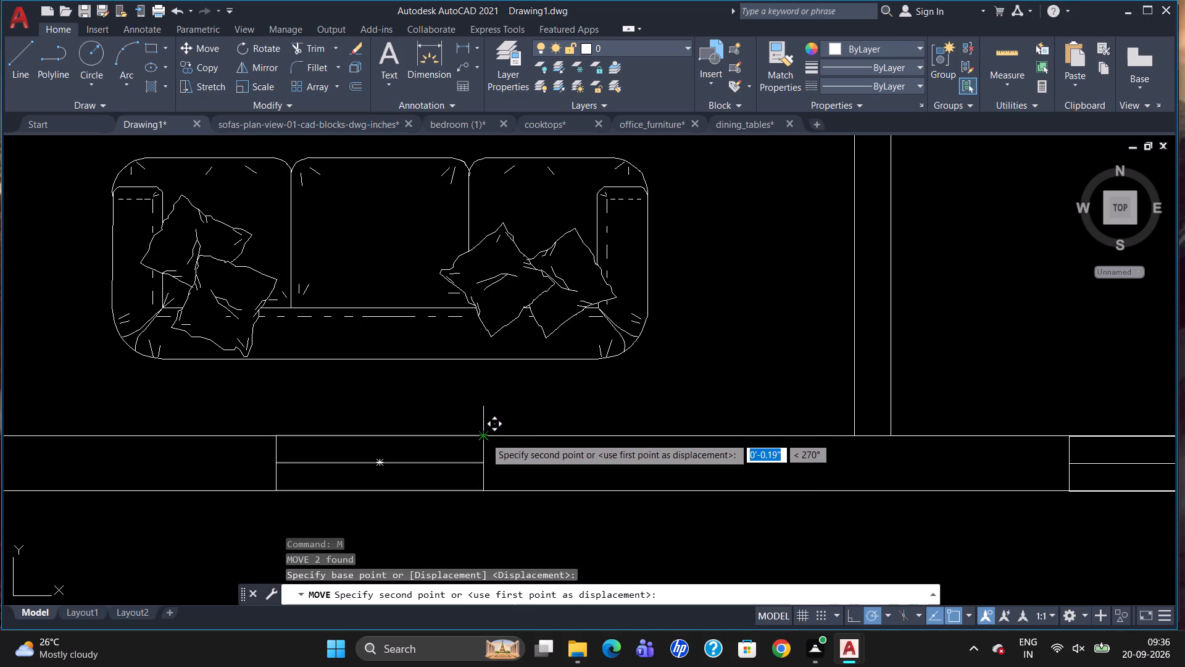
left_click(485, 437)
Shift the window in the master bedroom's south outer wall slightly down so its upper edge meets the wall's inner line.
scroll(683, 408, "down", 4)
scroll(310, 408, "up", 3)
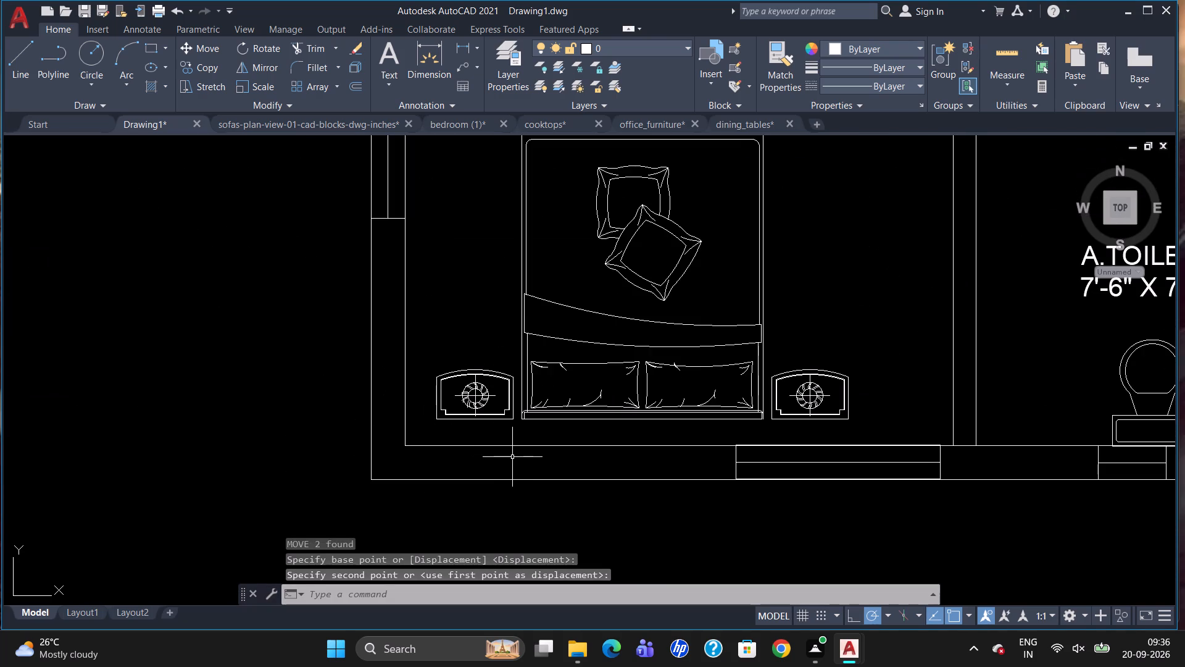
left_click(736, 460)
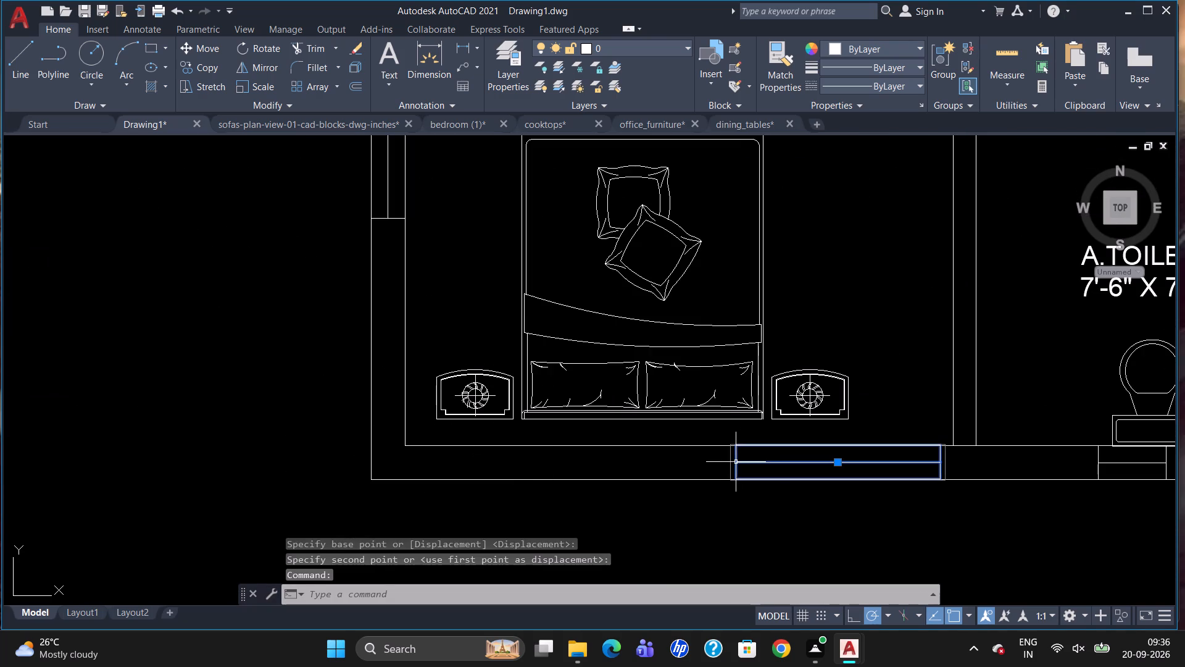
key("m")
key("Return")
left_click_drag(734, 445, 735, 445)
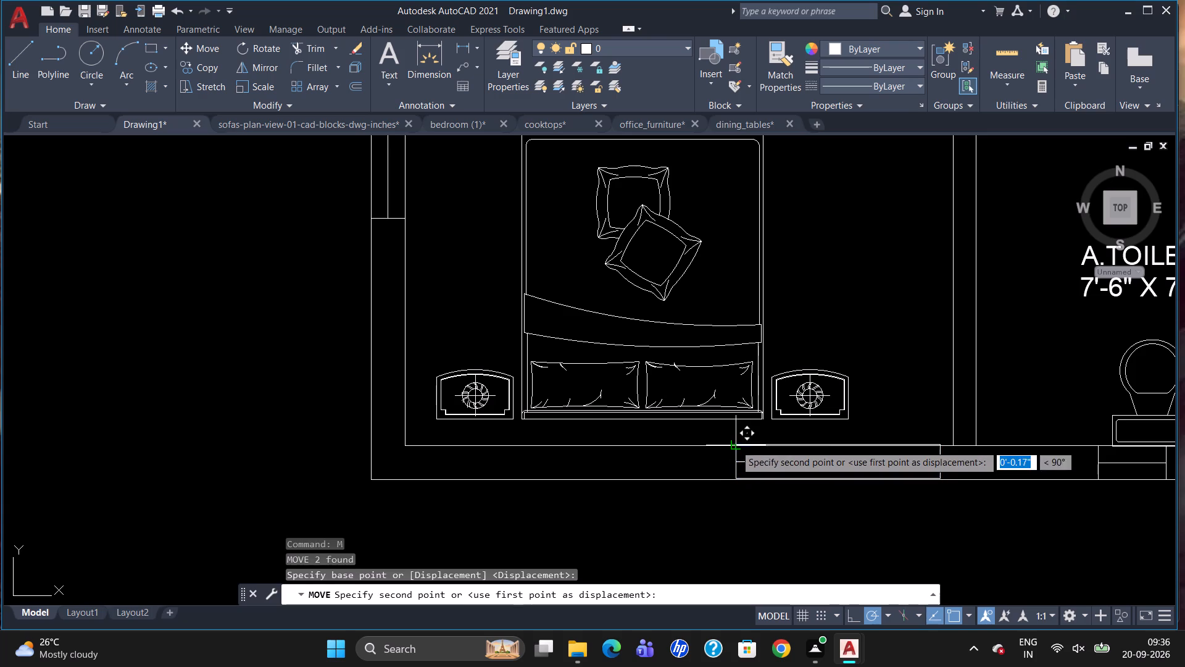
left_click_drag(735, 445, 734, 451)
scroll(734, 450, "up", 3)
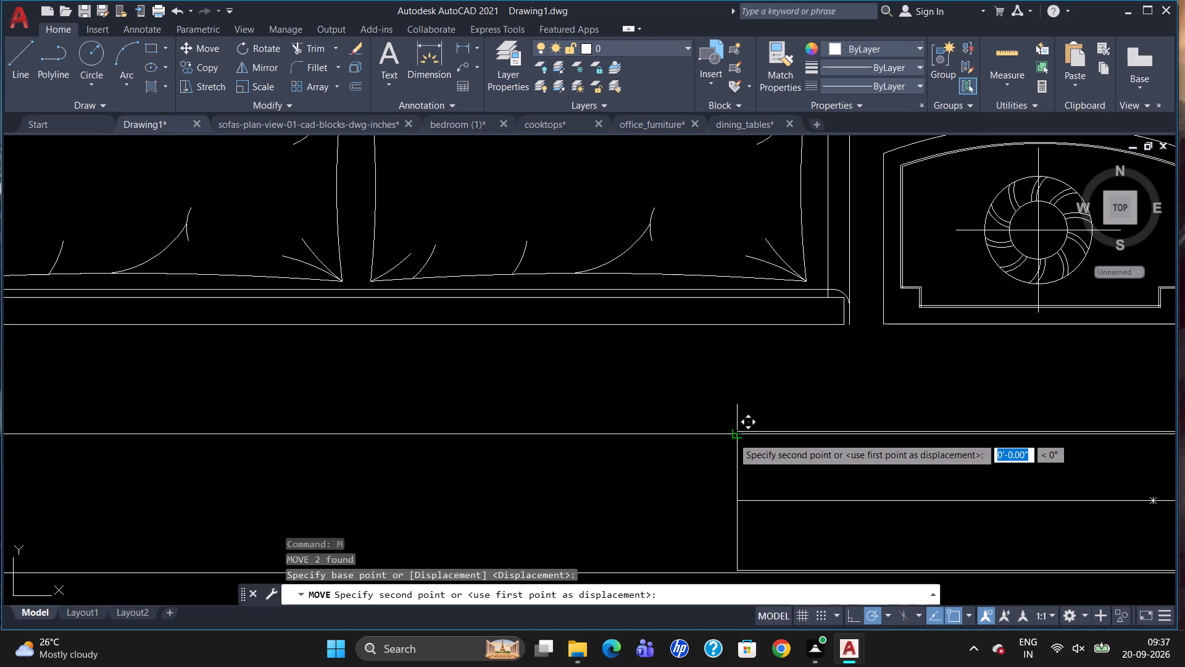
scroll(733, 439, "up", 3)
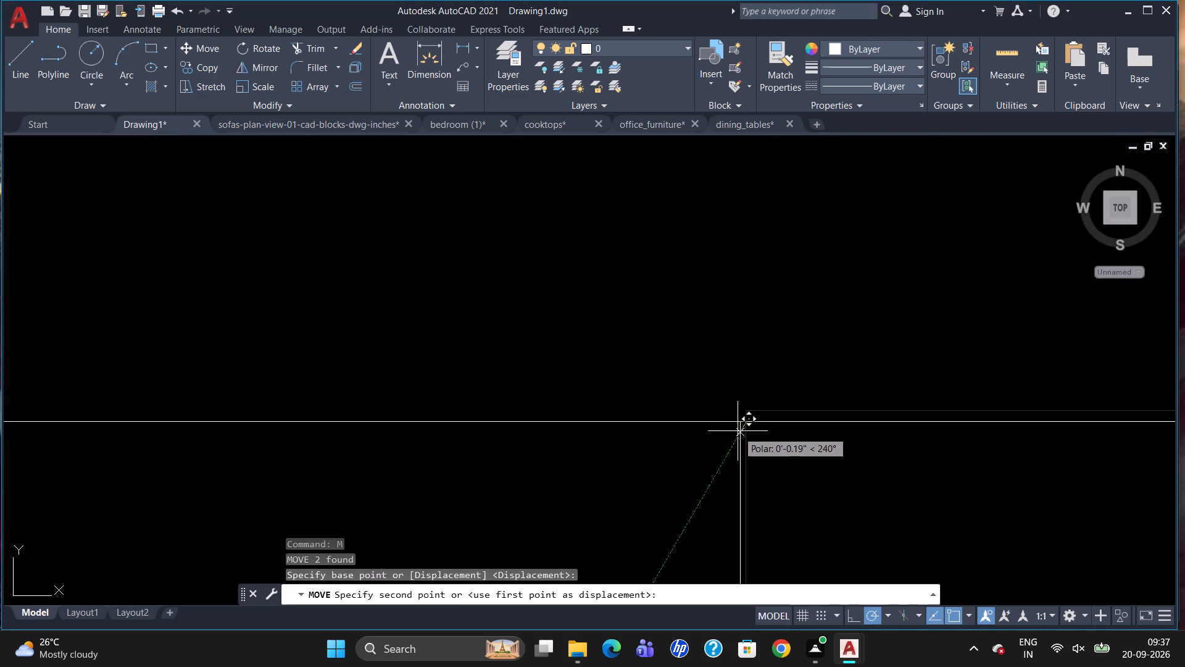
left_click(738, 430)
scroll(638, 378, "down", 3)
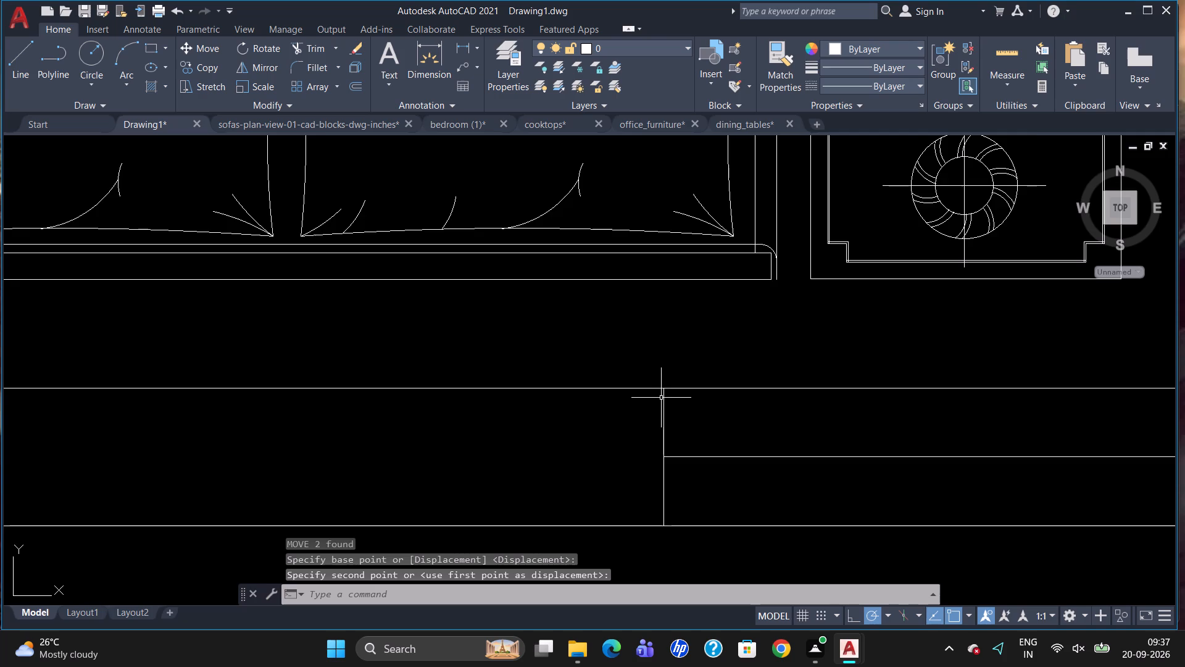
Inspect the floor plan's rooms and outer-wall windows, both close up and as a whole.
scroll(651, 398, "down", 2)
scroll(718, 416, "down", 2)
scroll(562, 391, "down", 1)
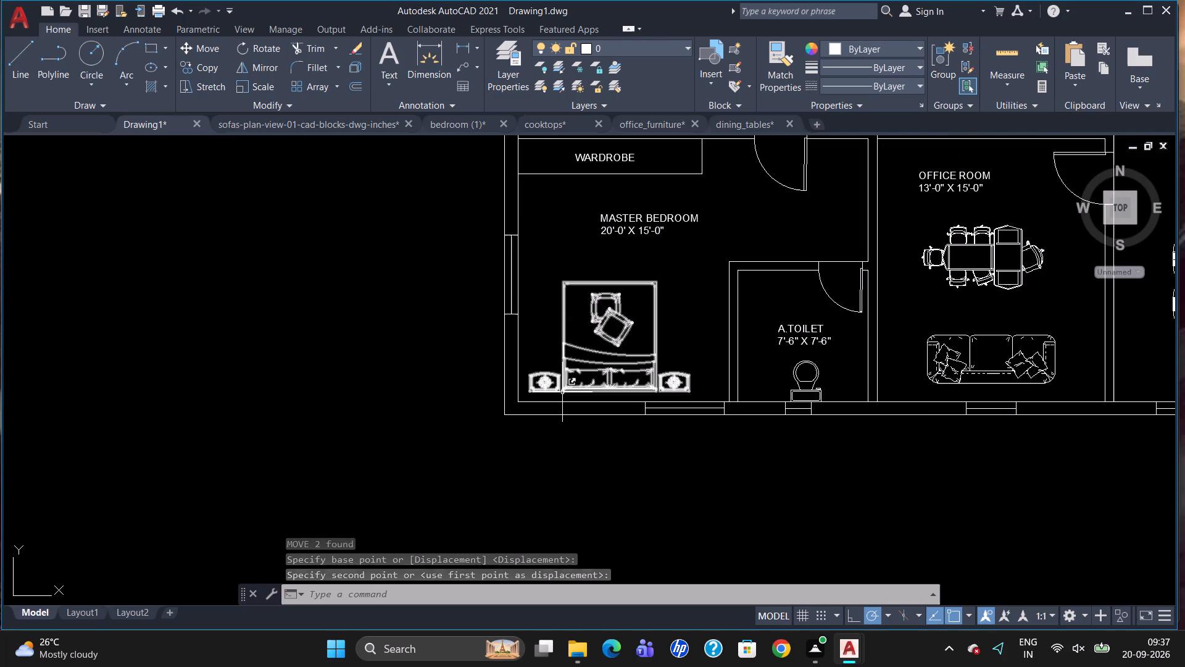
scroll(509, 253, "up", 3)
scroll(502, 288, "down", 6)
scroll(552, 224, "up", 3)
scroll(523, 351, "up", 2)
scroll(428, 348, "down", 3)
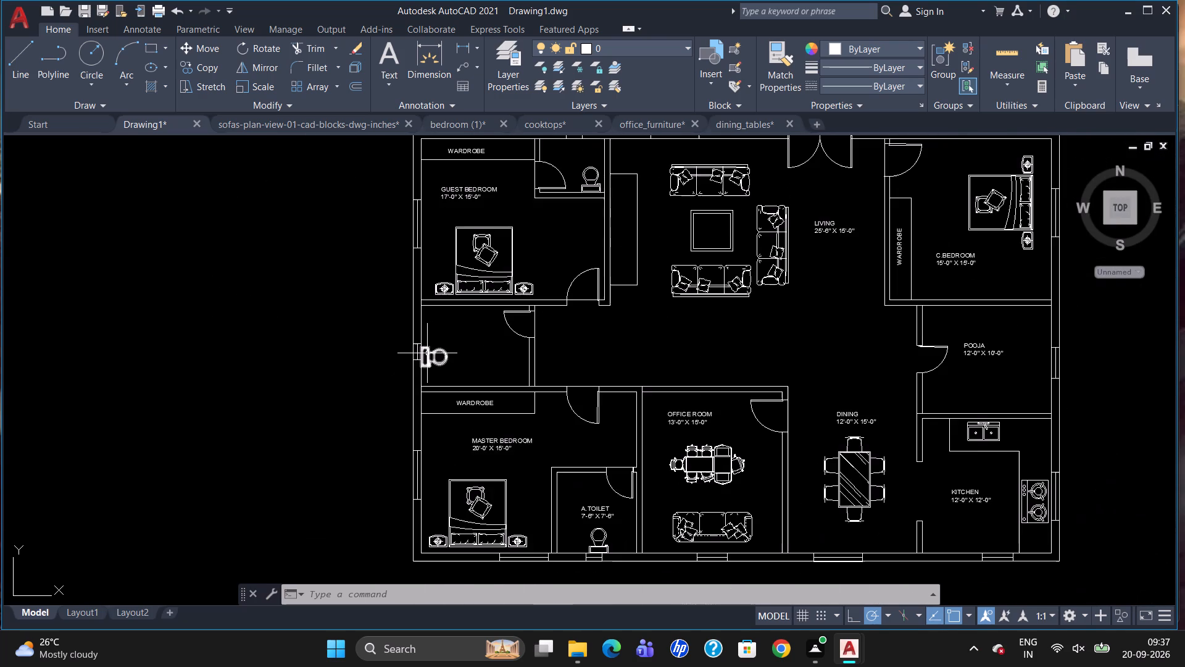
scroll(426, 342, "down", 2)
scroll(646, 361, "up", 1)
scroll(702, 372, "down", 1)
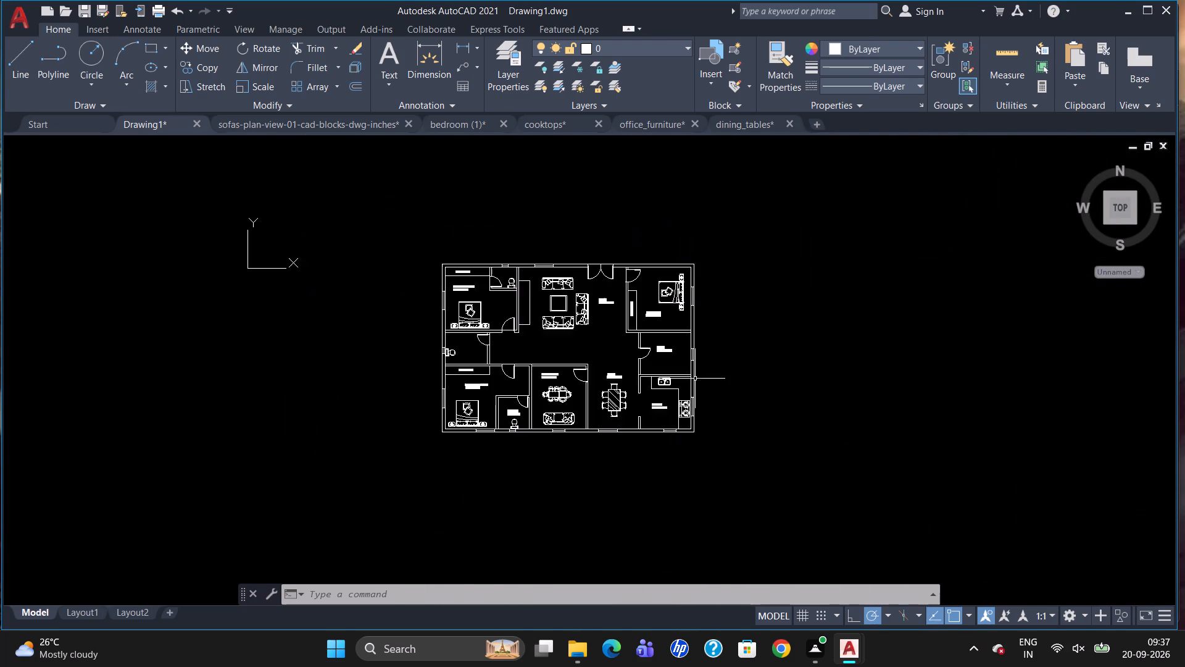
scroll(568, 363, "up", 2)
scroll(603, 385, "down", 1)
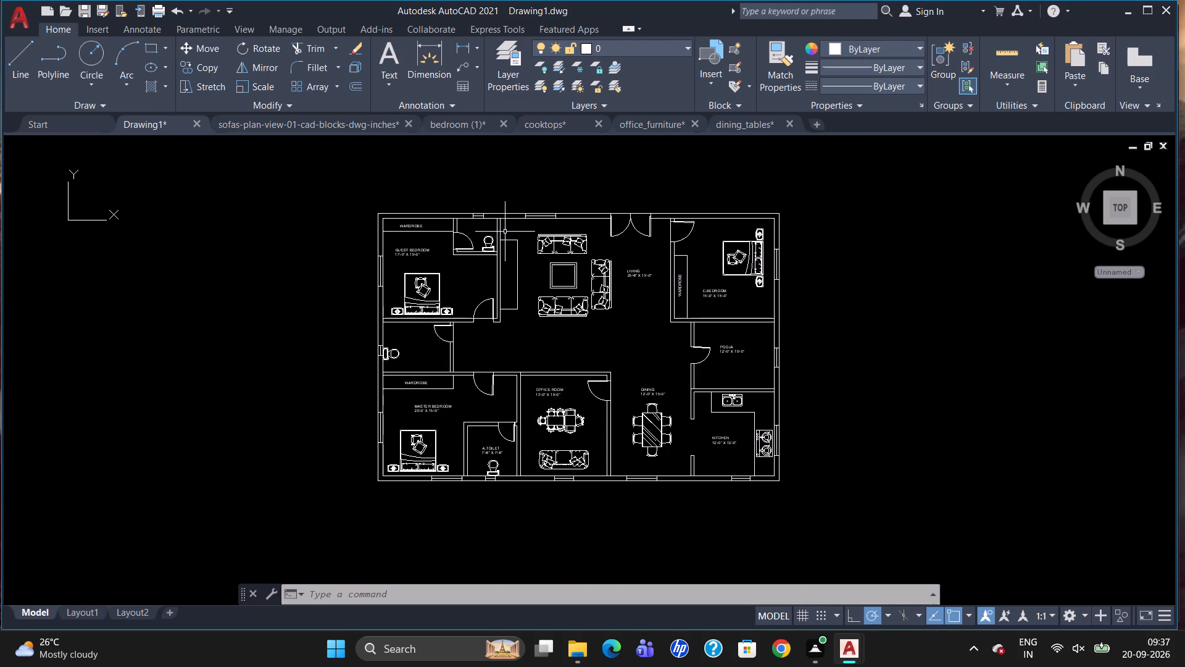
Add the multiline text TV UNIT with a 5" text height in the open area south of the living room's seating.
scroll(510, 234, "up", 1)
key("t")
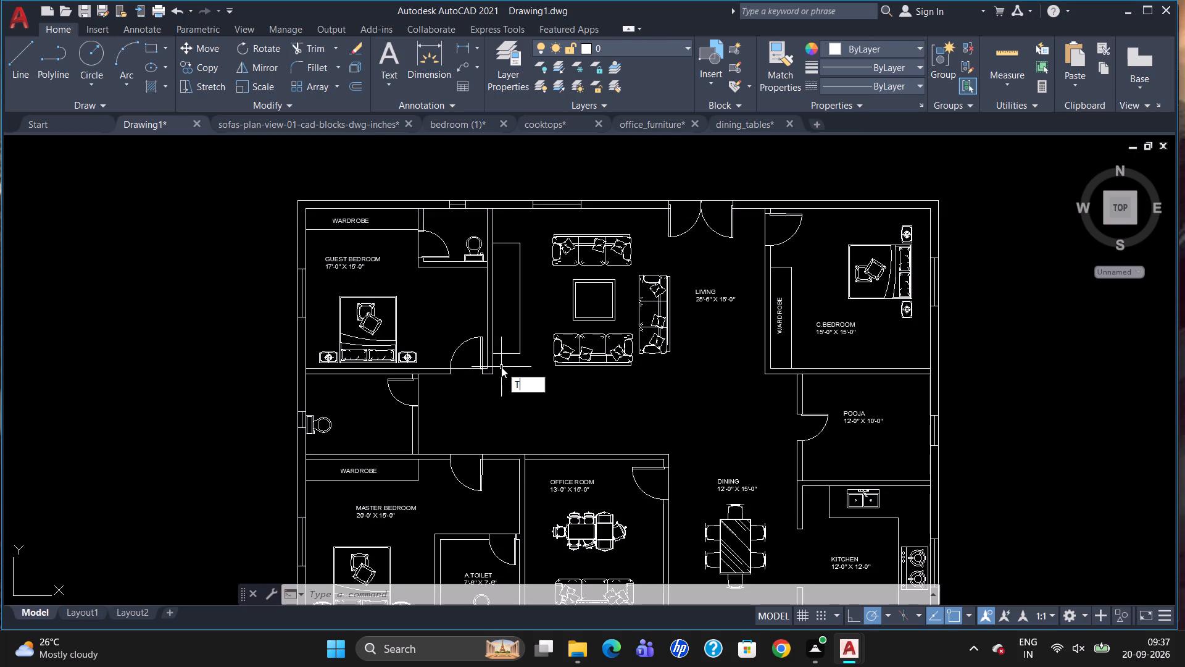
key("Return")
left_click_drag(528, 406, 538, 416)
left_click(635, 422)
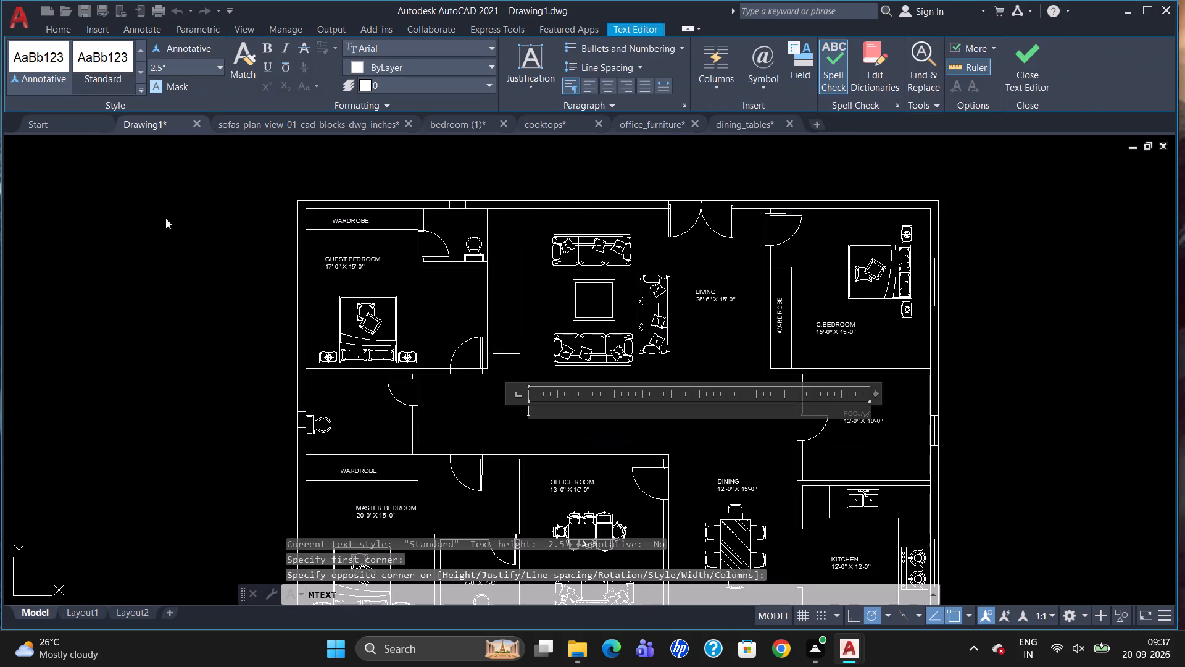
left_click(190, 65)
key("BackSpace")
key("5")
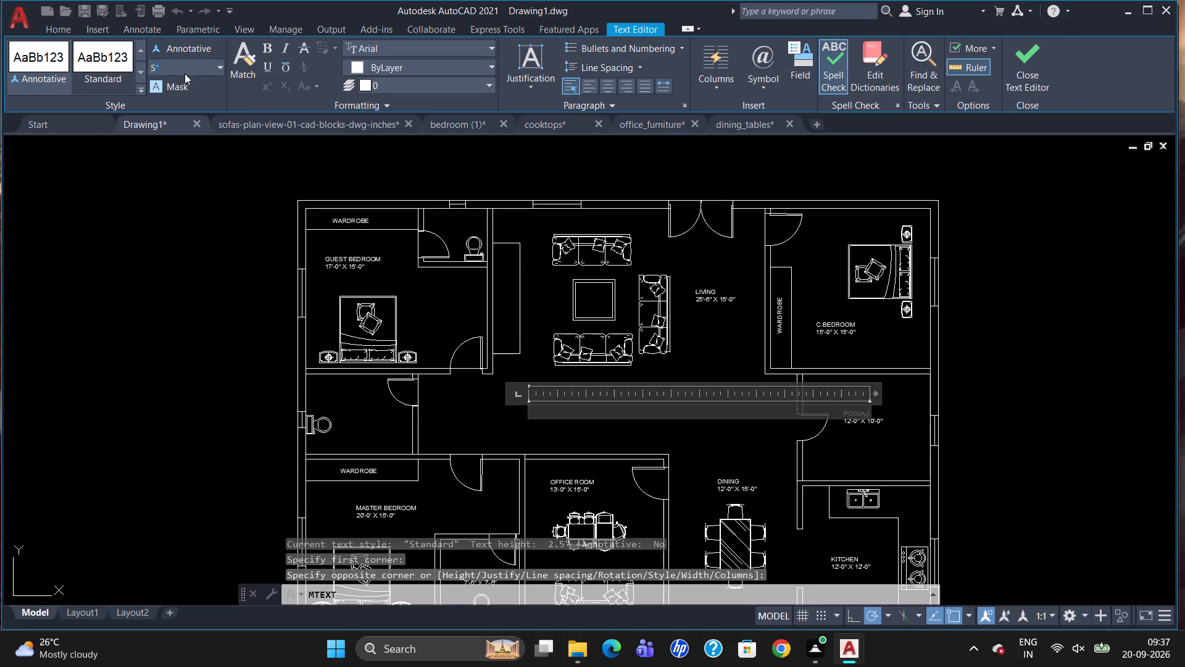
key("Return")
type("TV")
key("space")
type("UNIT")
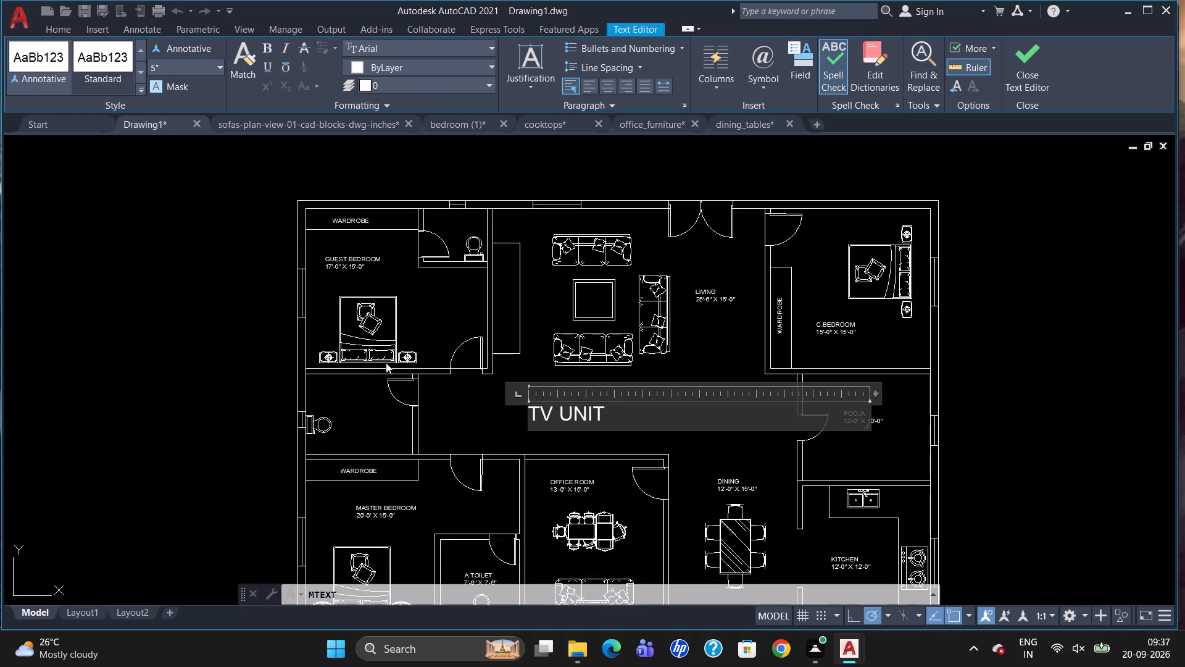
left_click(386, 363)
Rotate the TV UNIT text about its insertion corner so it runs vertically, reading upward.
left_click(538, 410)
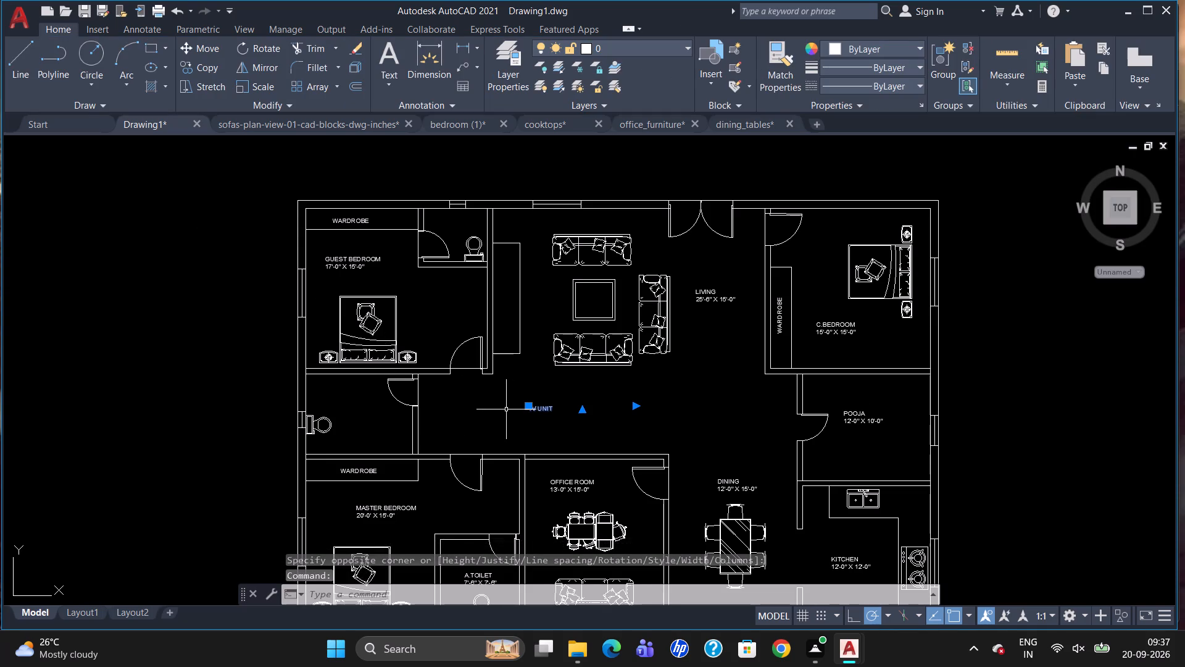
type("RO")
key("Return")
left_click(527, 407)
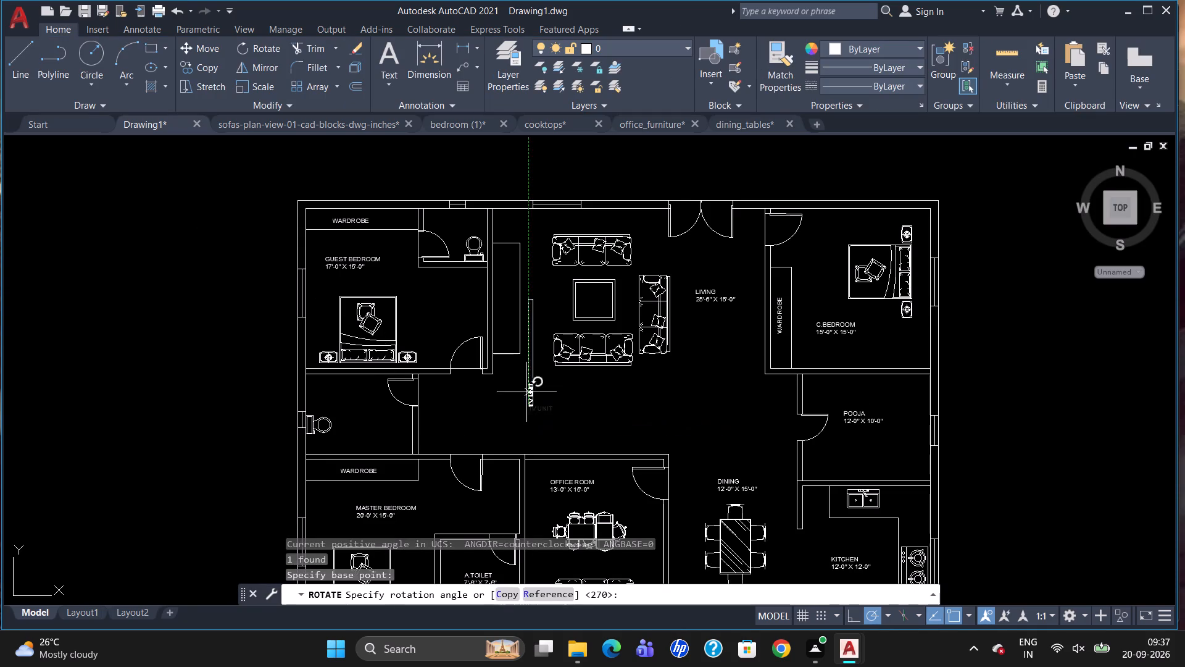
left_click_drag(530, 323, 528, 345)
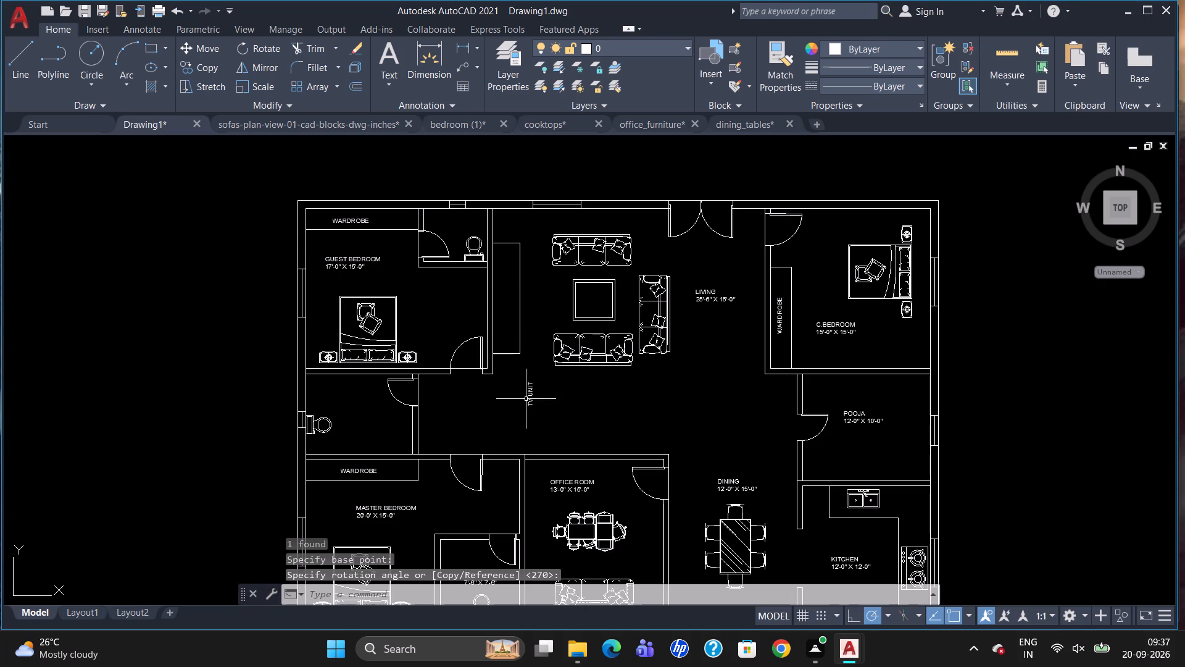
Move the TV UNIT text by its corner grip into the narrow rectangle along the living room's west wall.
left_click(528, 402)
left_click(527, 408)
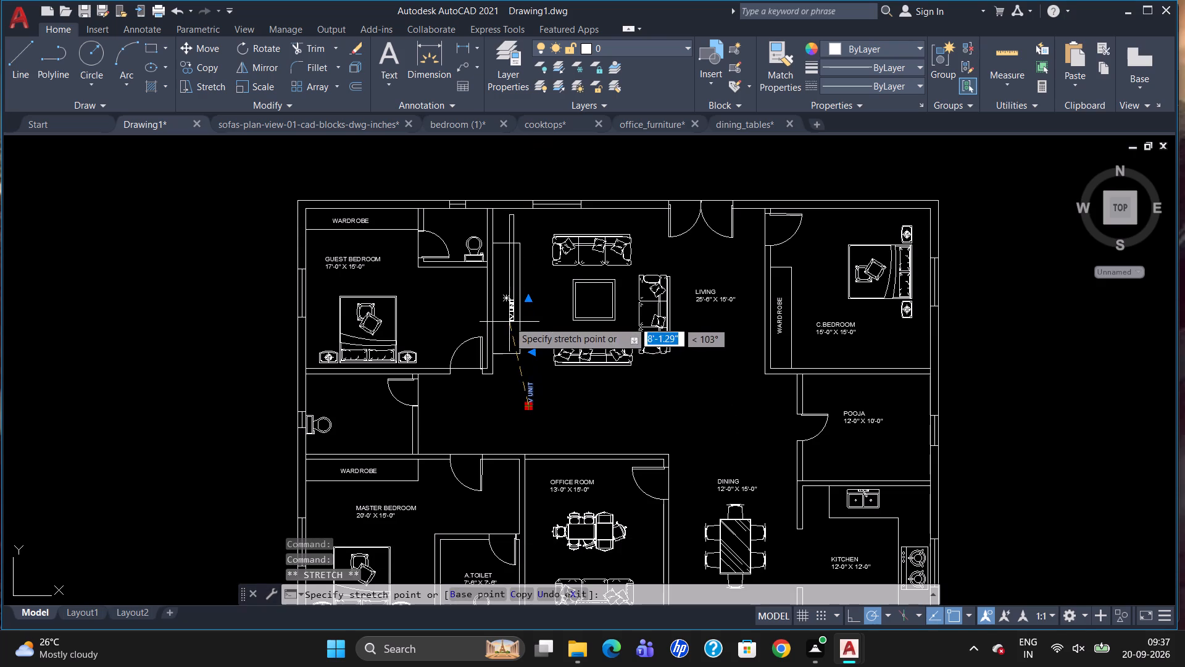
left_click_drag(507, 316, 504, 325)
key("Escape")
Add a linear dimension for the house's overall width between the north wall's outer corners, placed just above the plan.
scroll(493, 395, "down", 1)
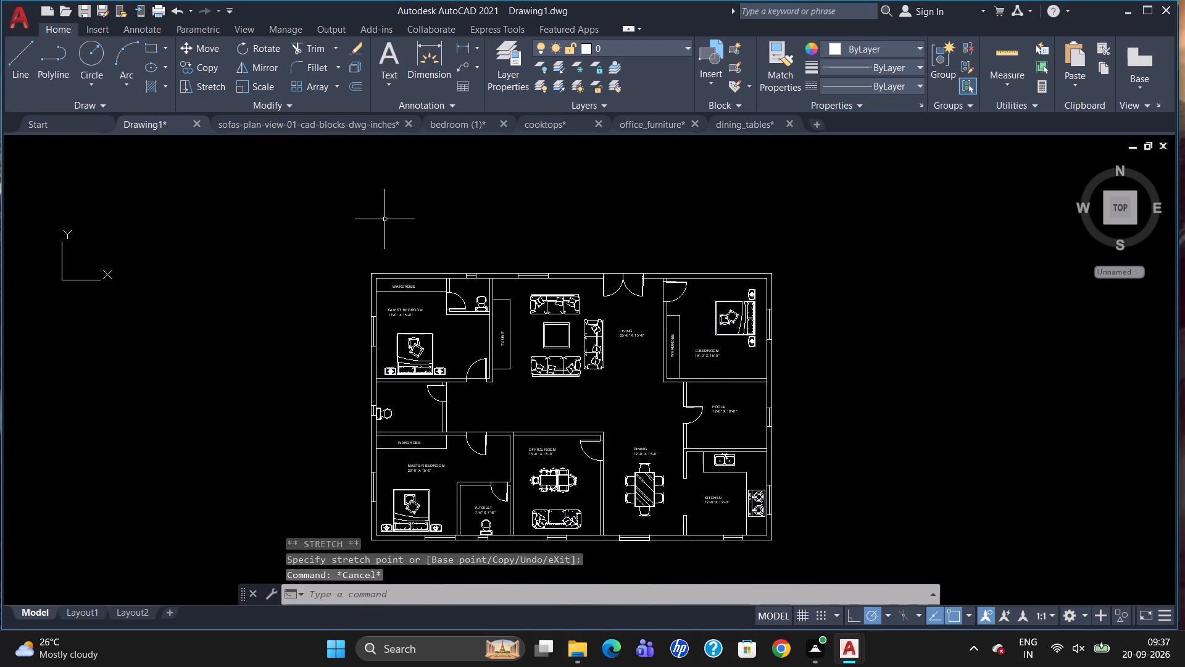
scroll(386, 217, "up", 1)
key("f")
key("BackSpace")
key("d")
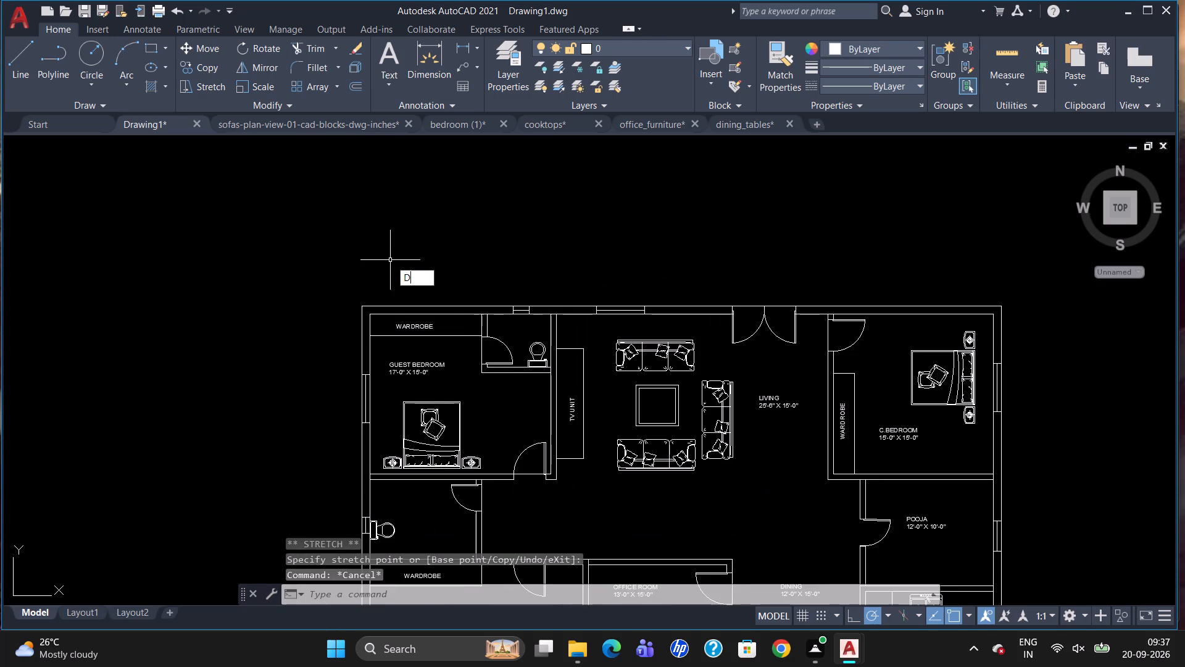
type("LI")
key("Return")
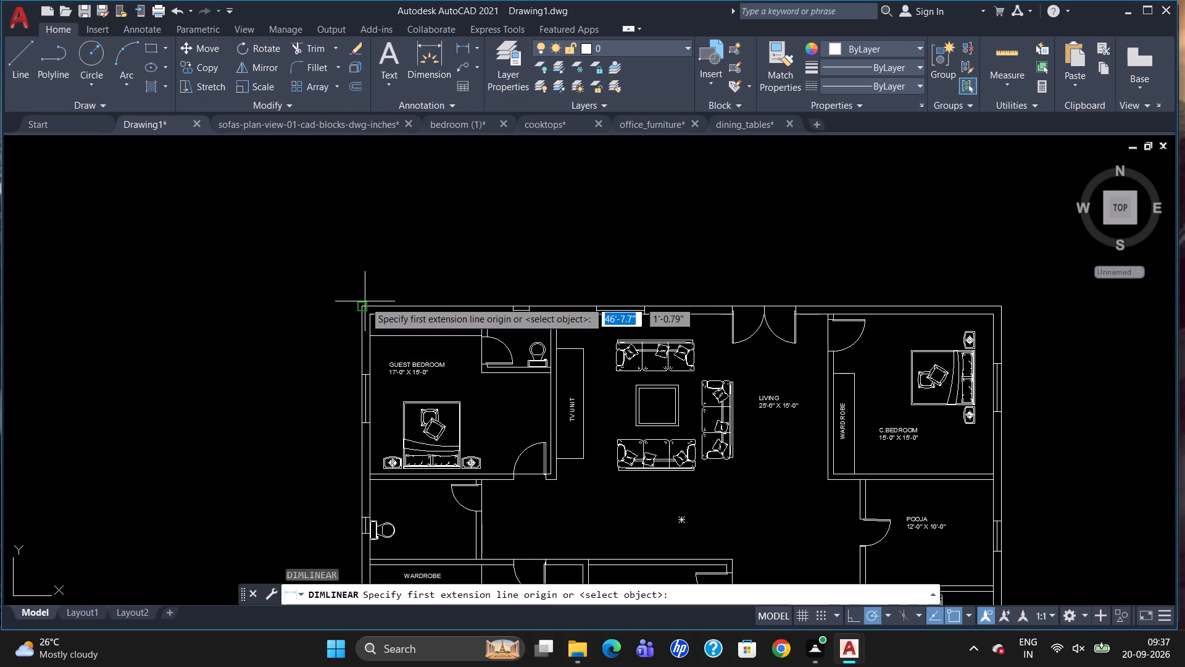
left_click_drag(361, 305, 367, 307)
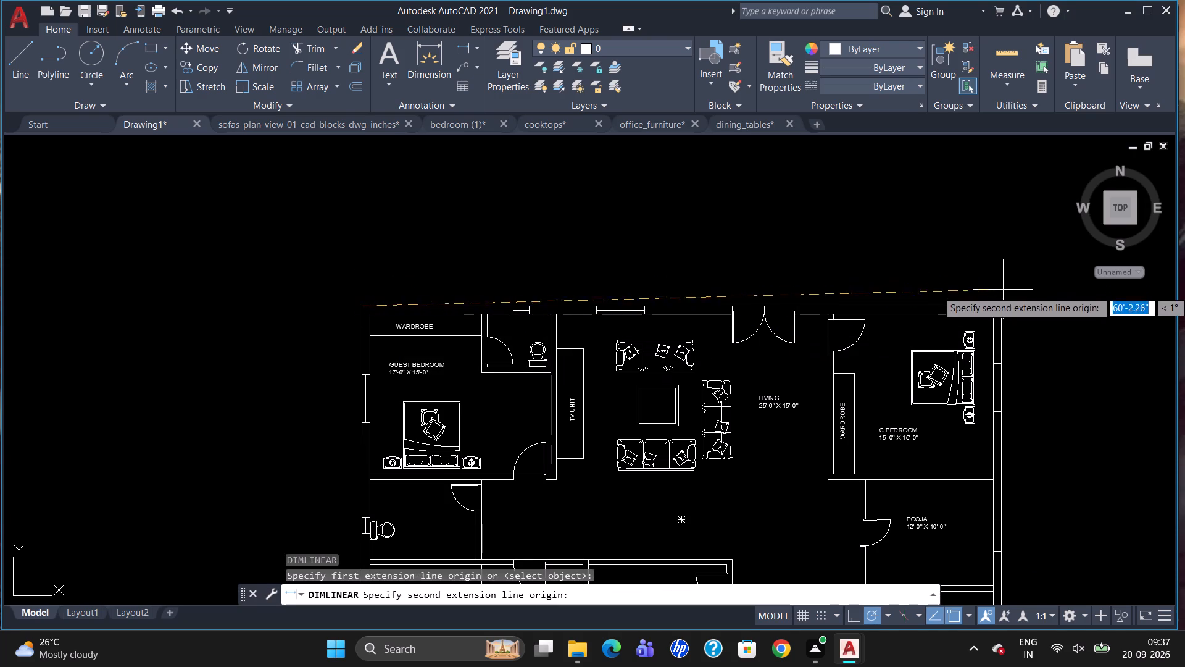
left_click(999, 307)
left_click_drag(989, 278, 981, 281)
Add a linear dimension for the house's overall depth between the east wall's outer corners, placed just outside that wall.
scroll(273, 219, "down", 2)
scroll(559, 300, "up", 1)
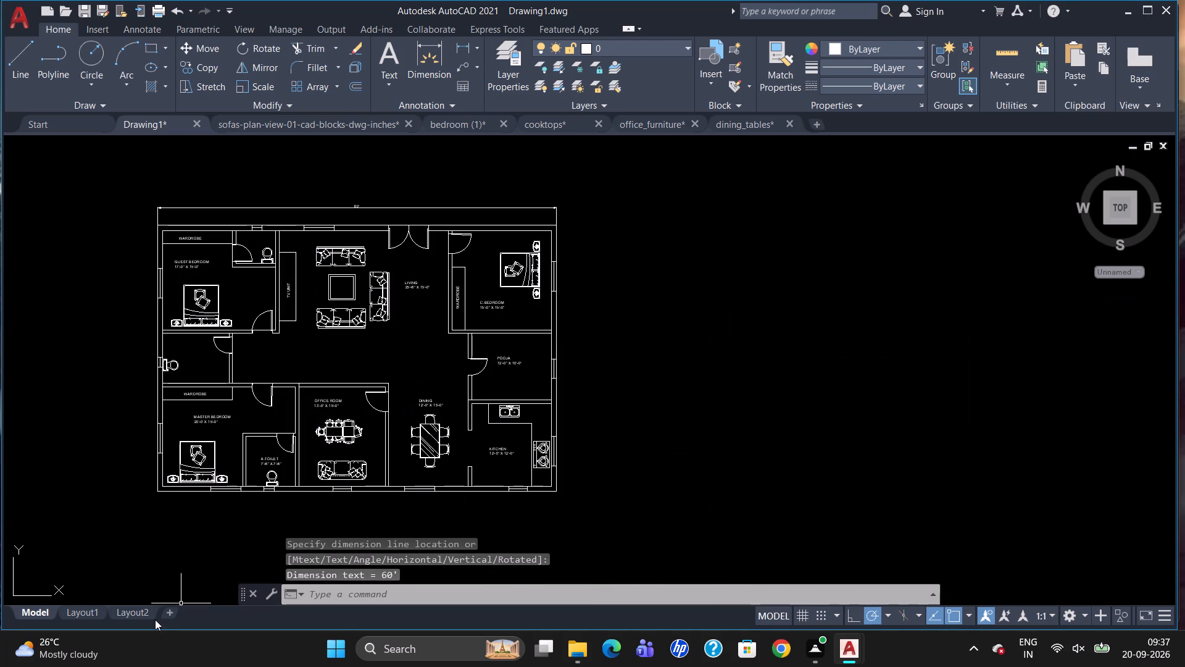
key("d")
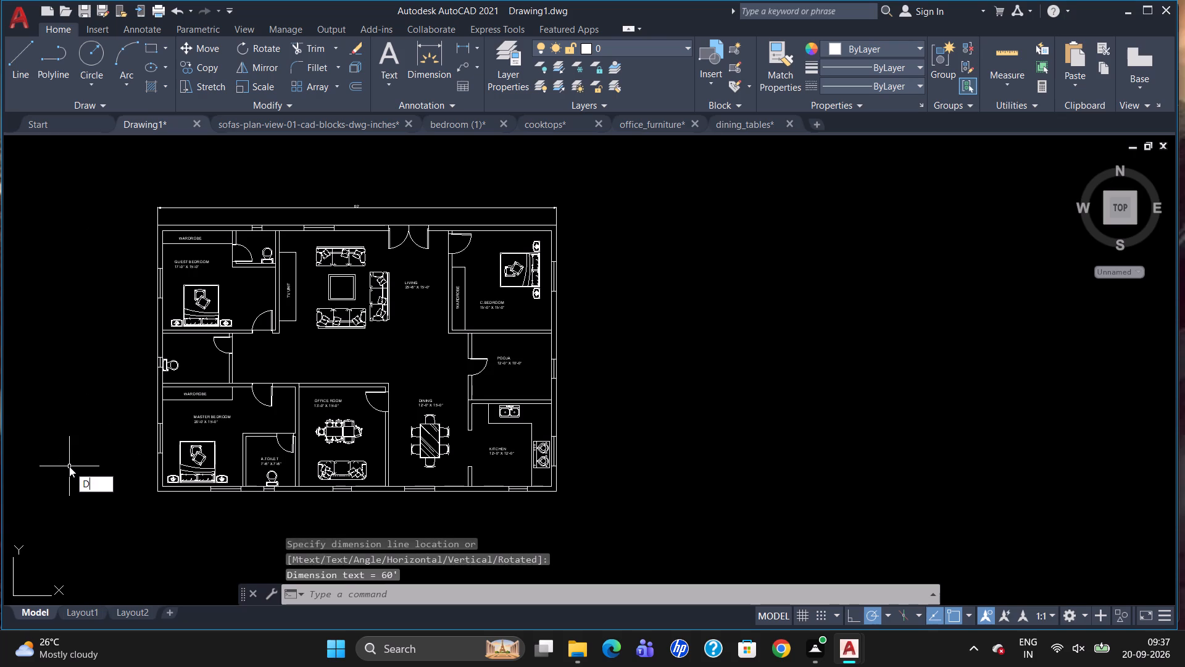
type("LI")
key("Return")
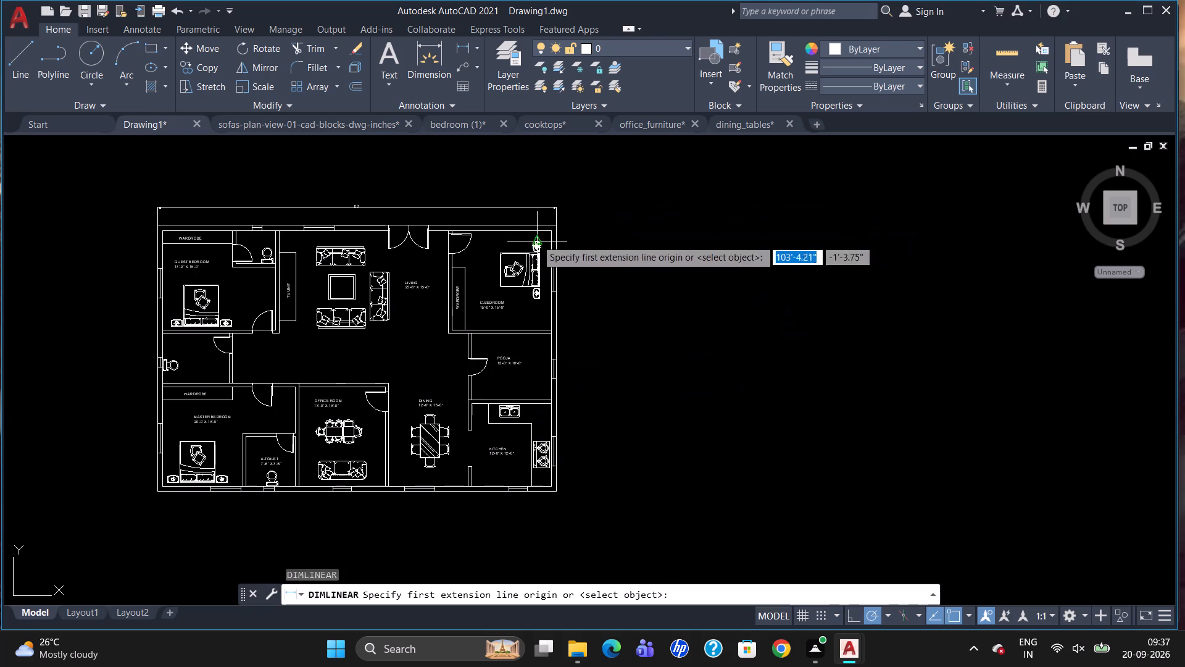
left_click_drag(560, 226, 557, 255)
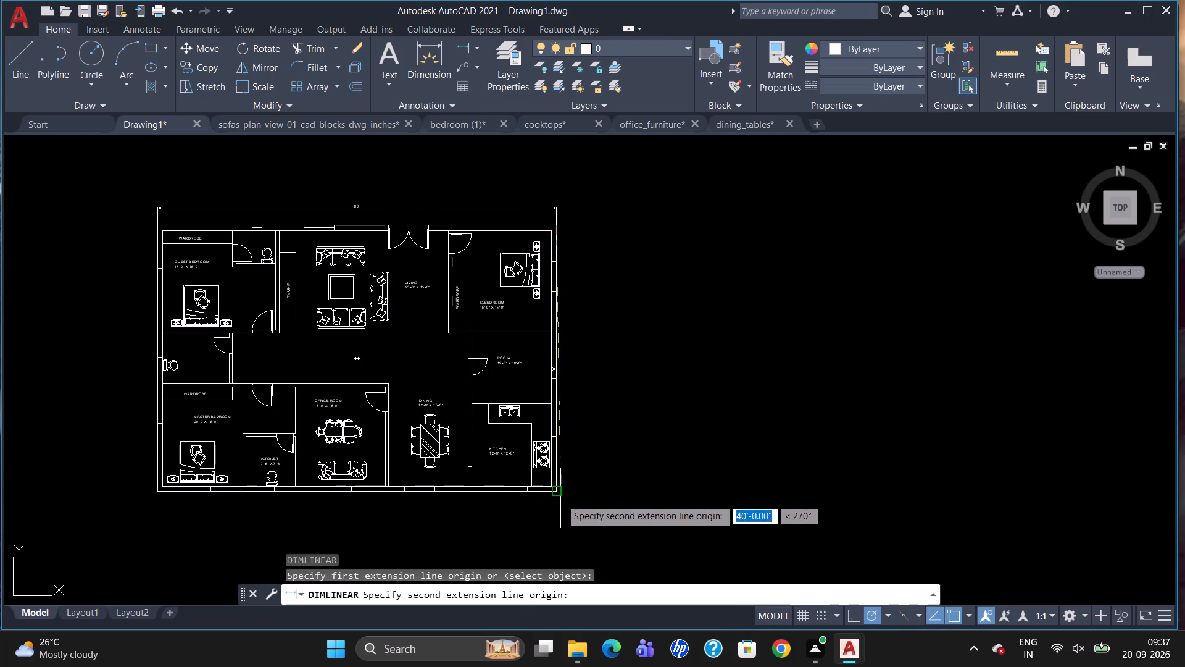
left_click(560, 498)
left_click(570, 496)
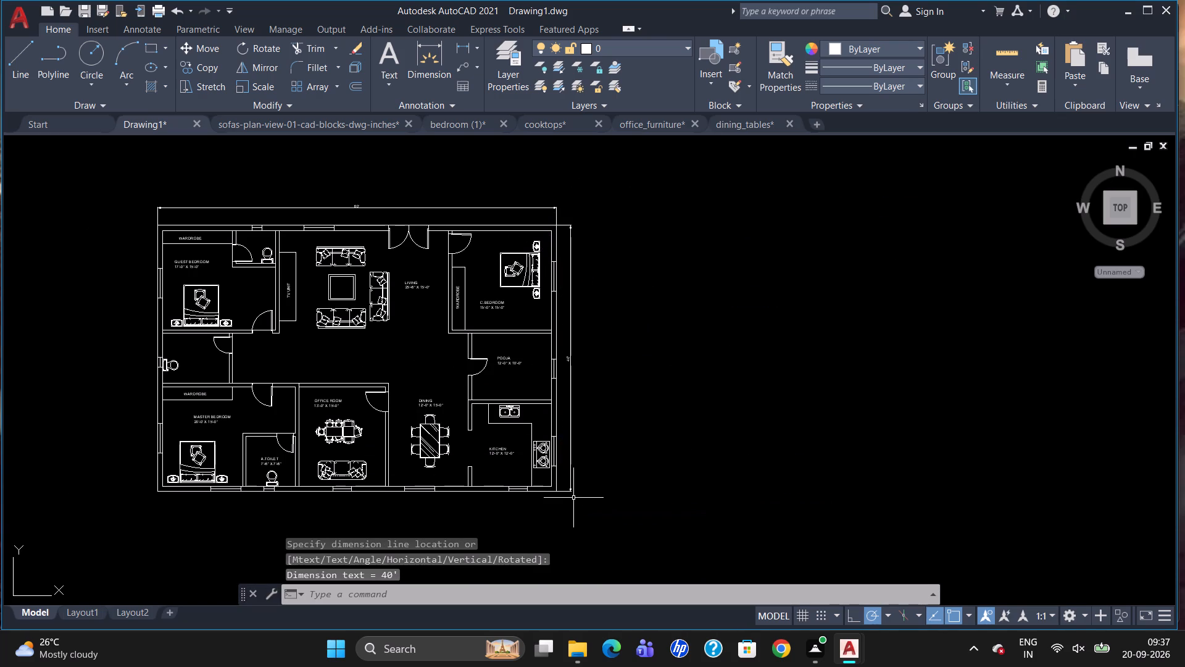
Turn on fixed length extension lines in the ISO-25 dimension style and set that style current.
key("d")
key("Return")
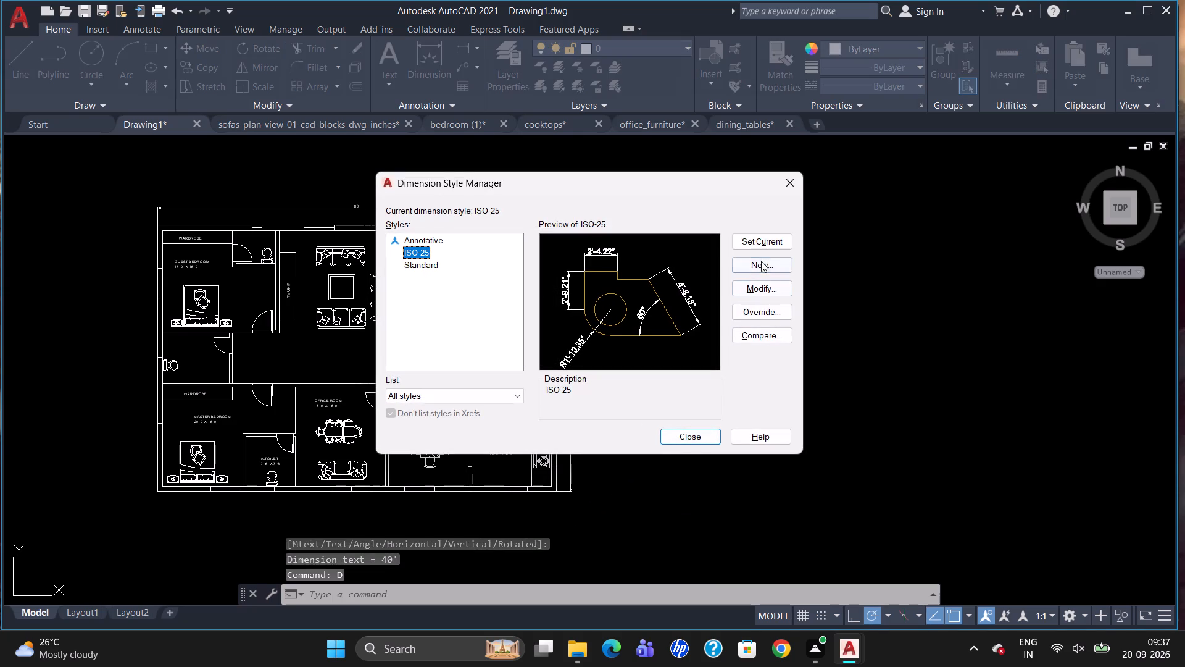
left_click(784, 291)
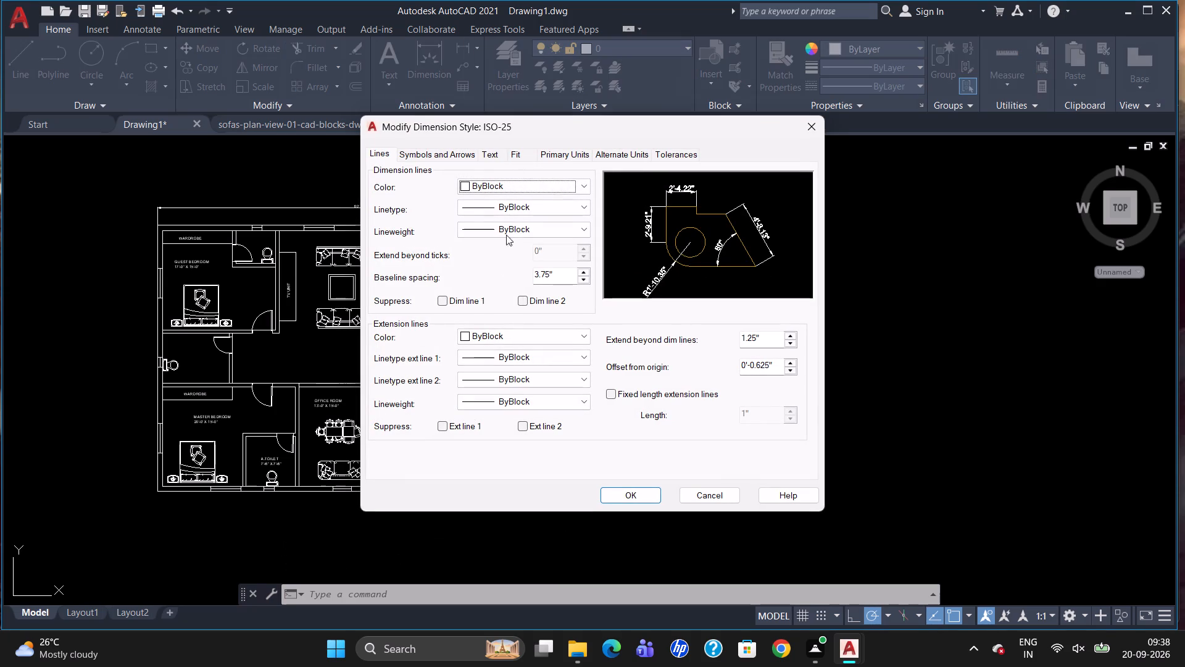
left_click(373, 156)
left_click(380, 149)
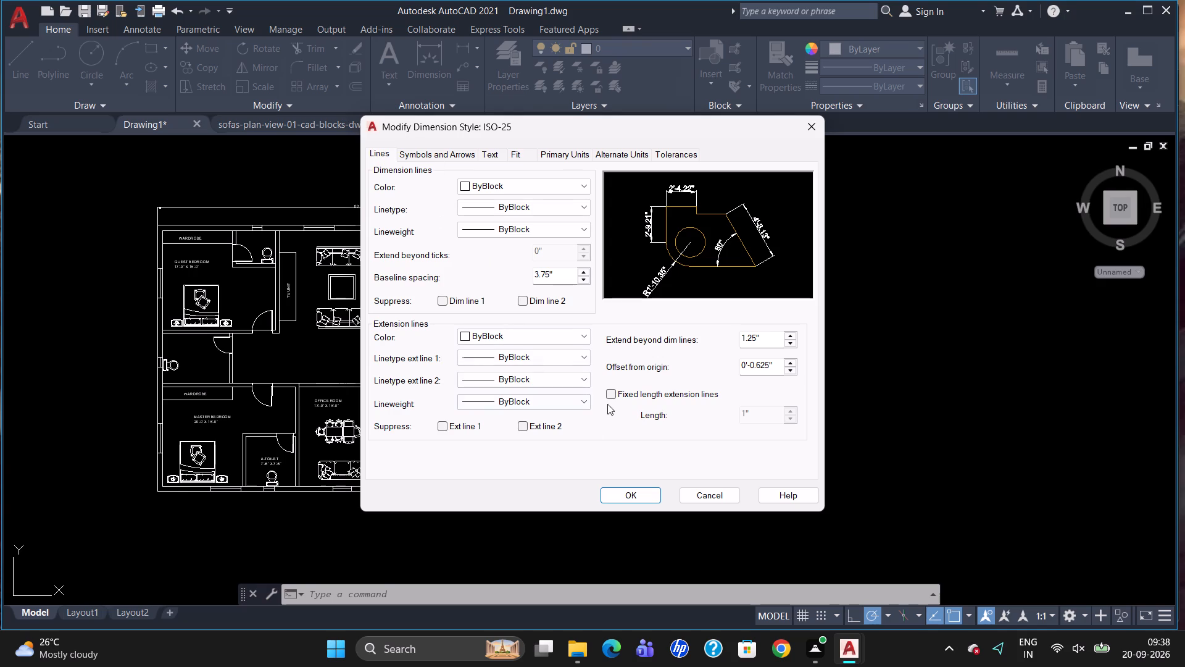
left_click(608, 393)
left_click(638, 493)
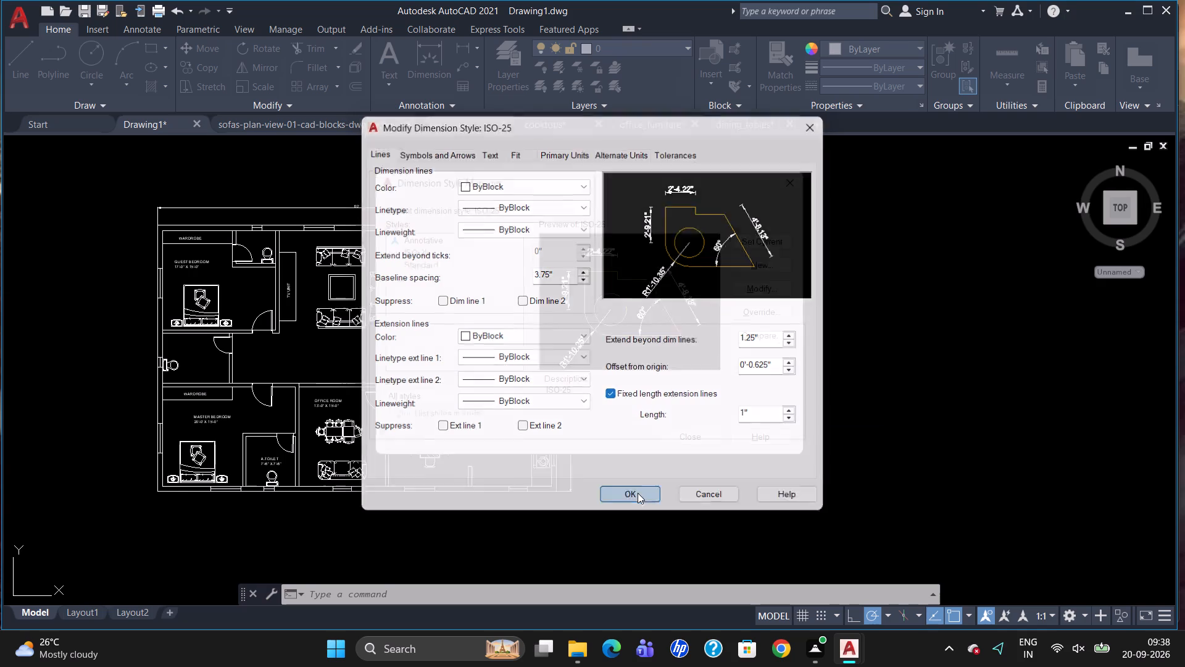
left_click(793, 245)
left_click(784, 245)
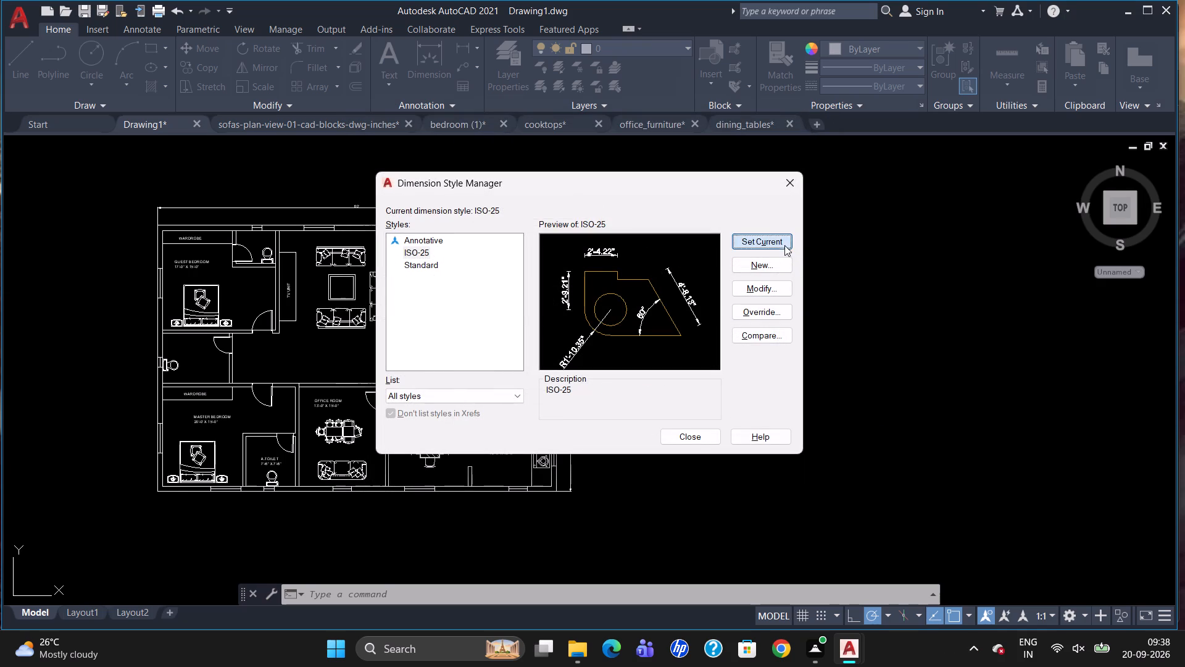
left_click(705, 435)
Add the multiline text title "60X40 NORTH FACE HOUSE PLAN" at 7" height below the plan's south wall.
scroll(654, 459, "down", 1)
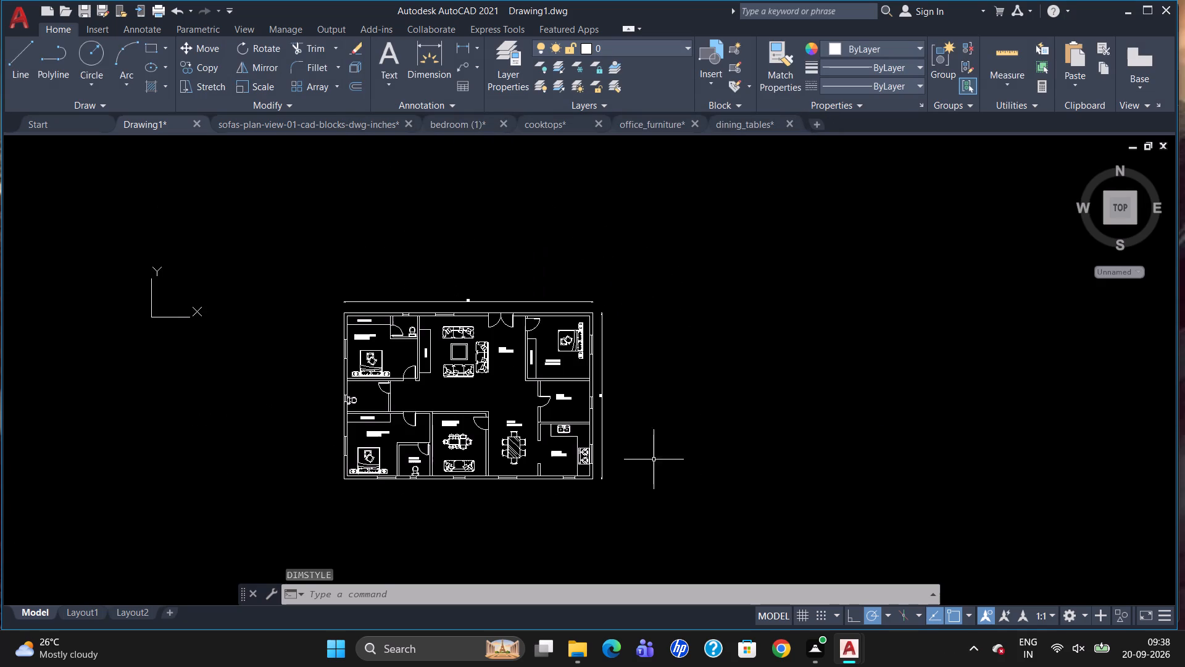
scroll(336, 534, "up", 2)
key("t")
key("Return")
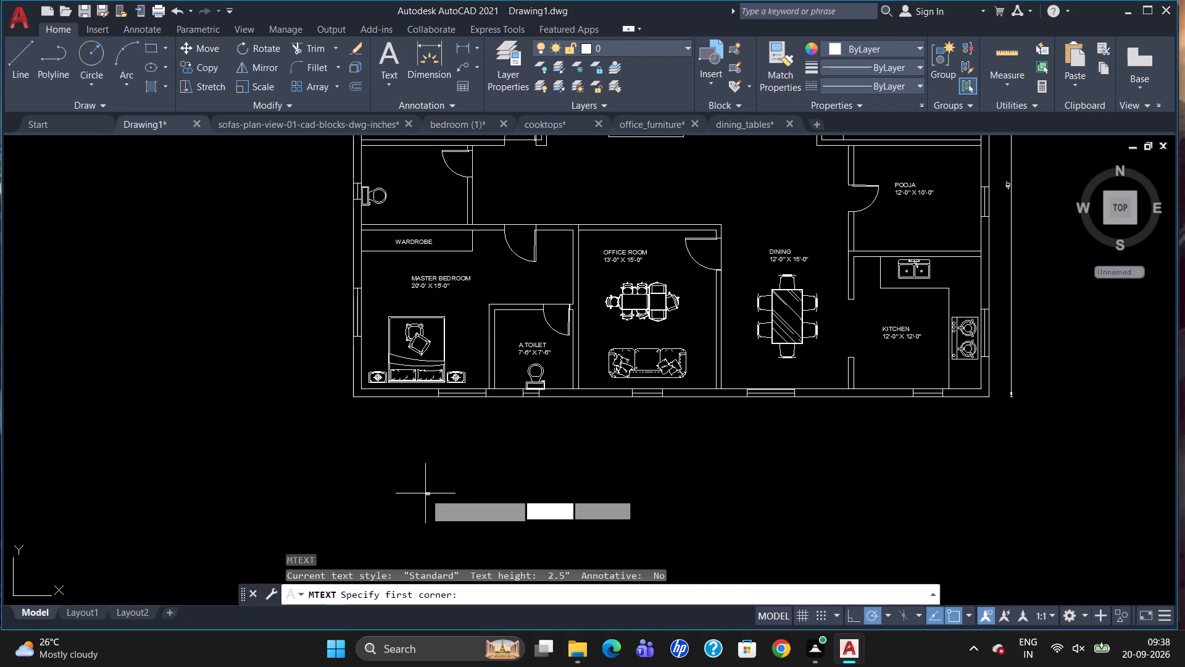
left_click_drag(441, 448, 451, 458)
left_click(929, 511)
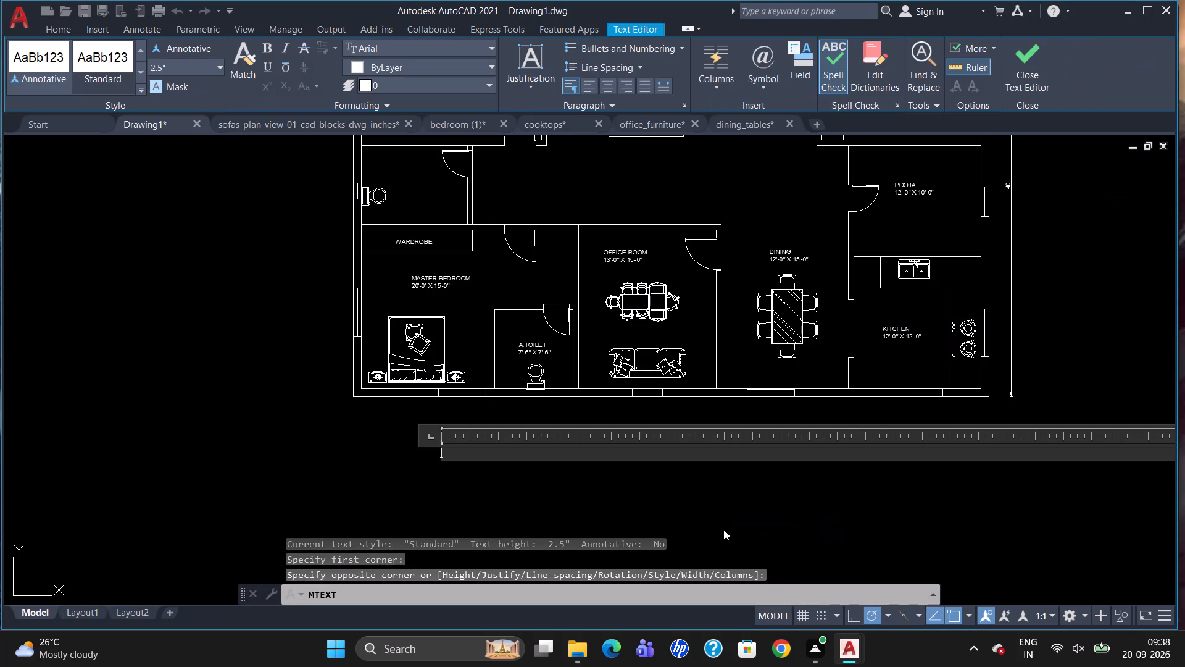
left_click(184, 57)
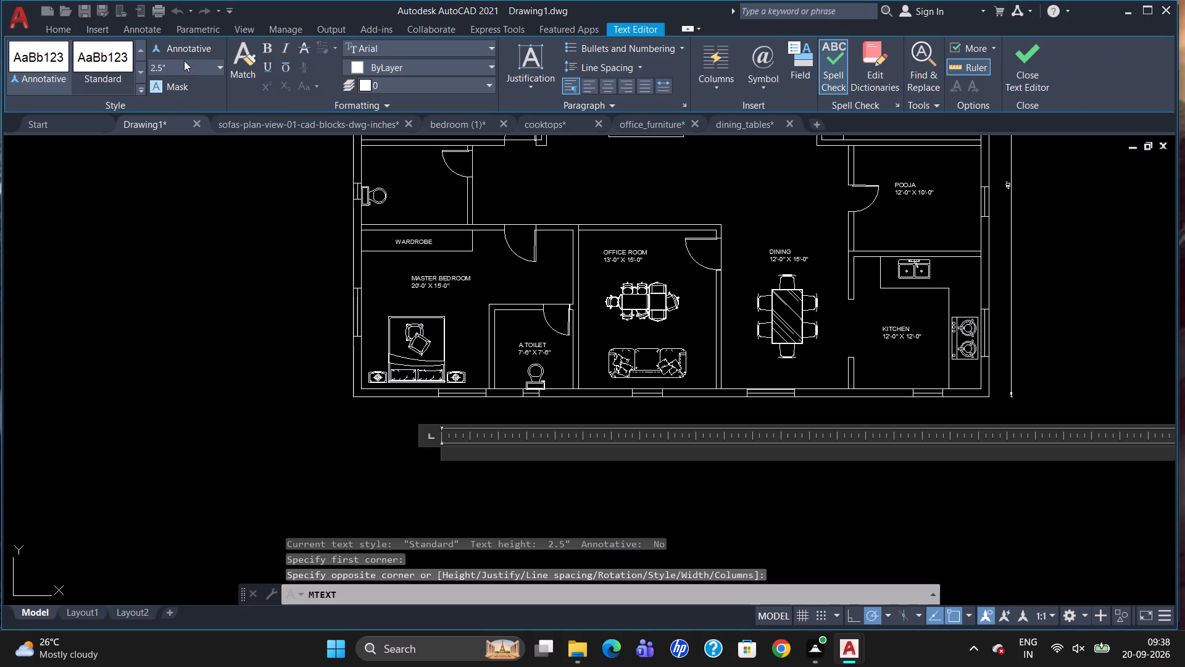
left_click(186, 64)
key("BackSpace")
key("7")
key("Return")
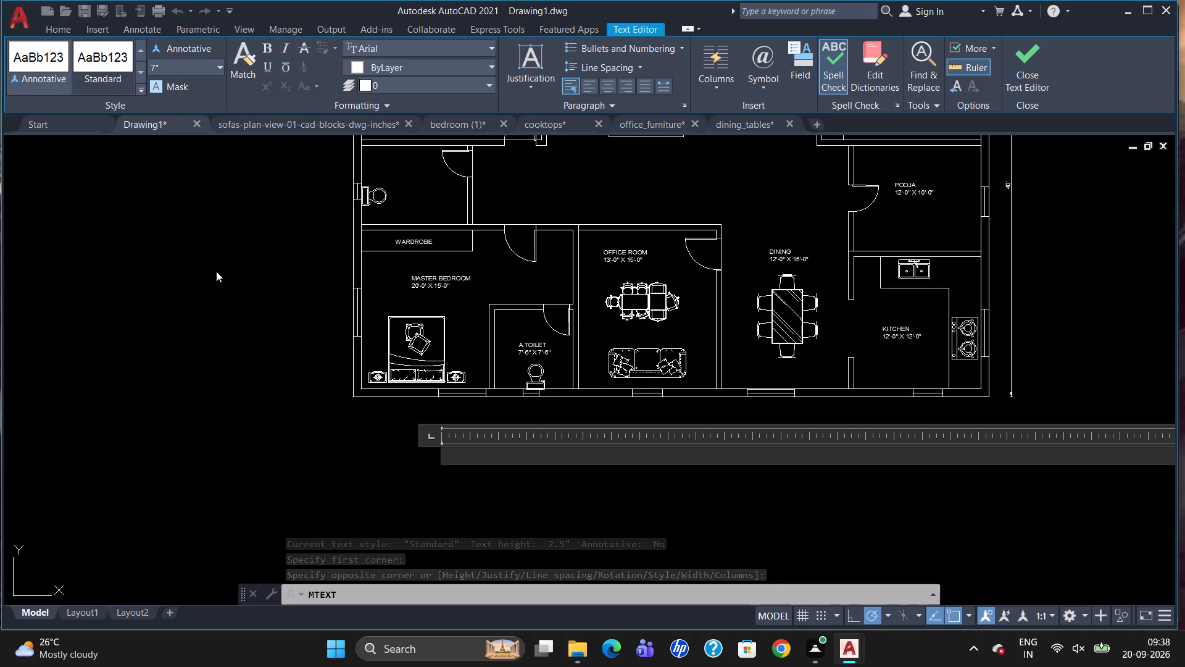
type("60")
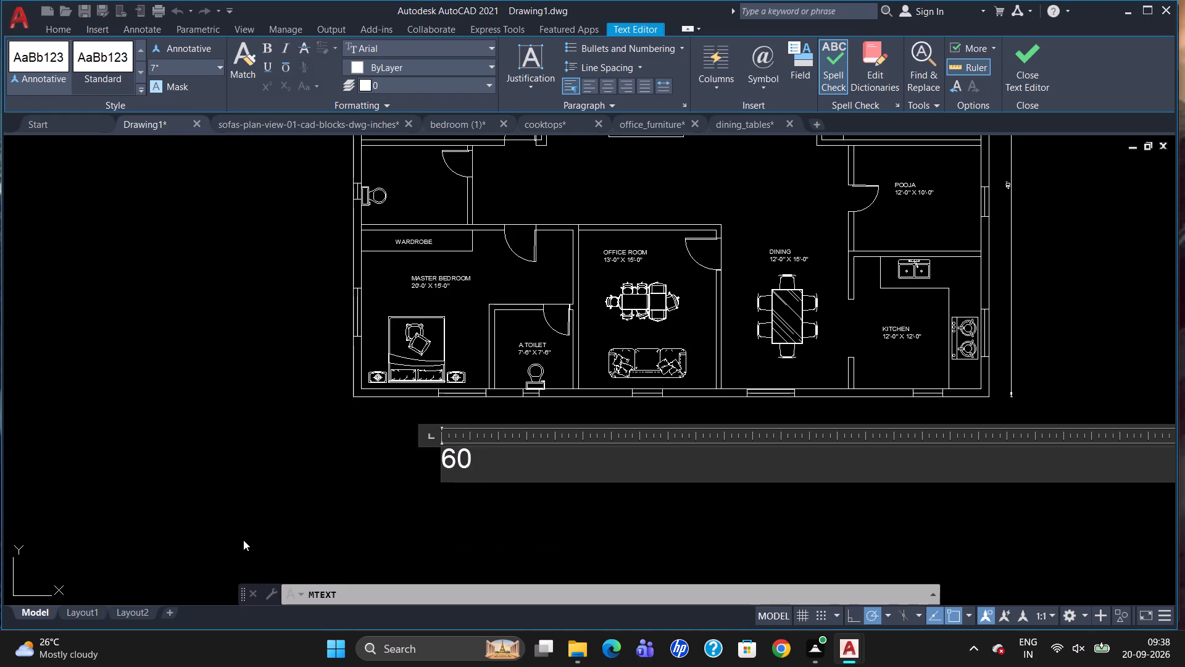
type("X40 NORTH FACE HOUSE PLAN")
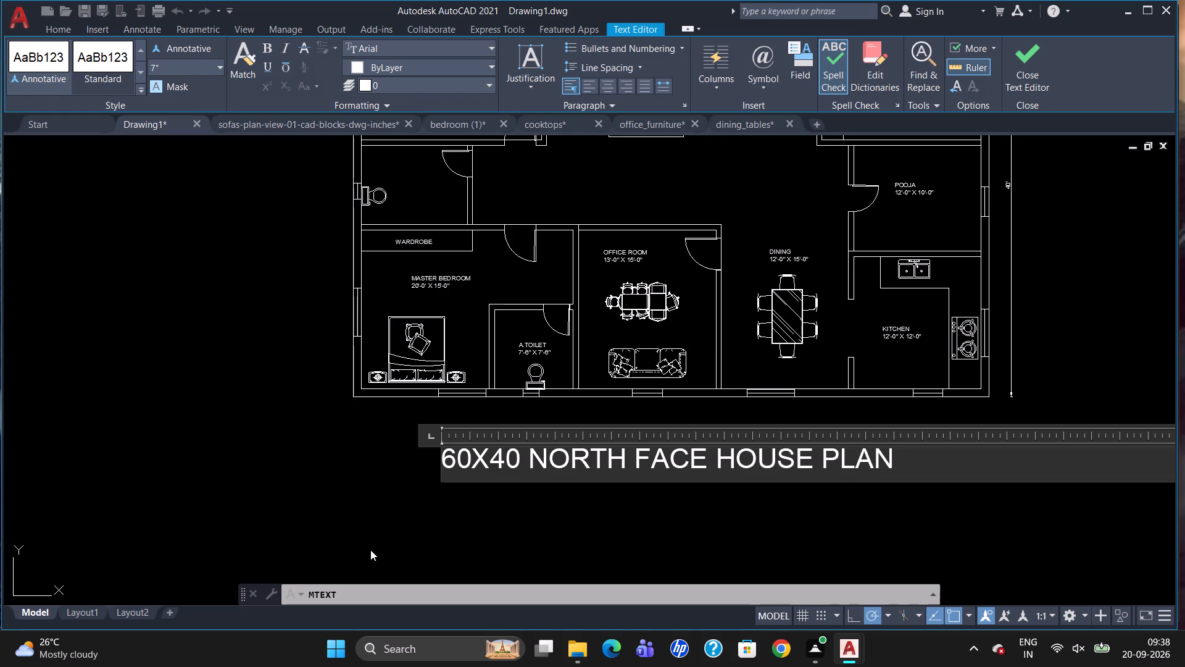
left_click(372, 550)
Move the house plan title by its corner grip so it sits roughly centred below the south wall.
left_click(458, 455)
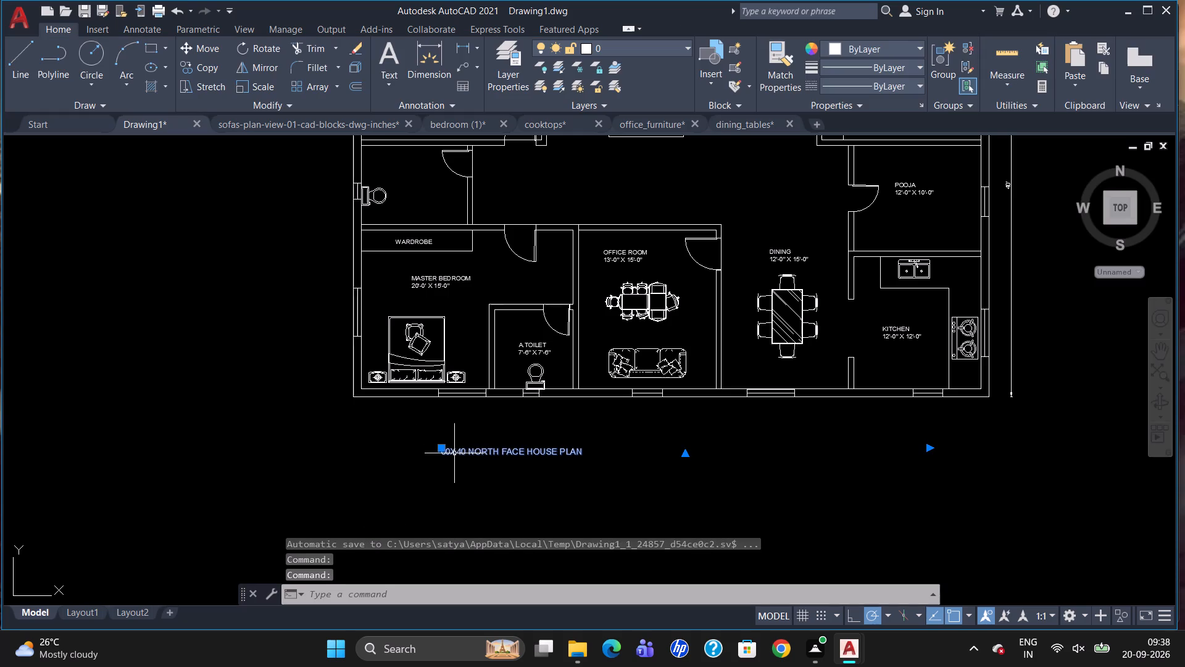
left_click(443, 450)
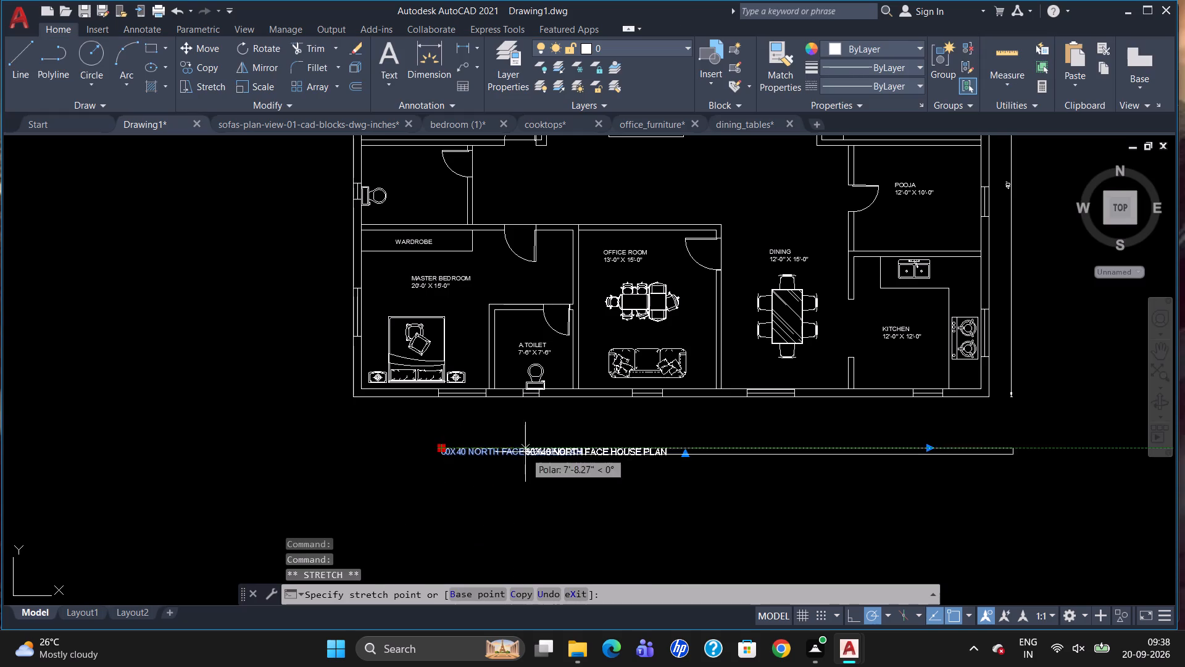
left_click(592, 437)
key("Escape")
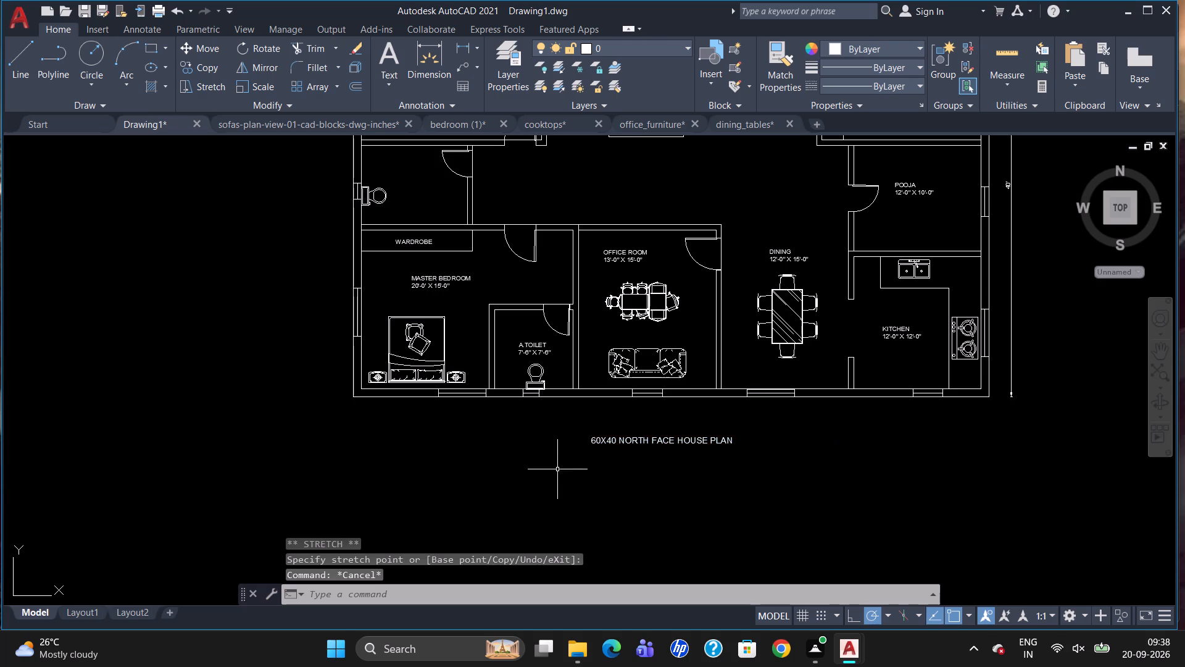
scroll(558, 463, "down", 2)
scroll(546, 470, "up", 2)
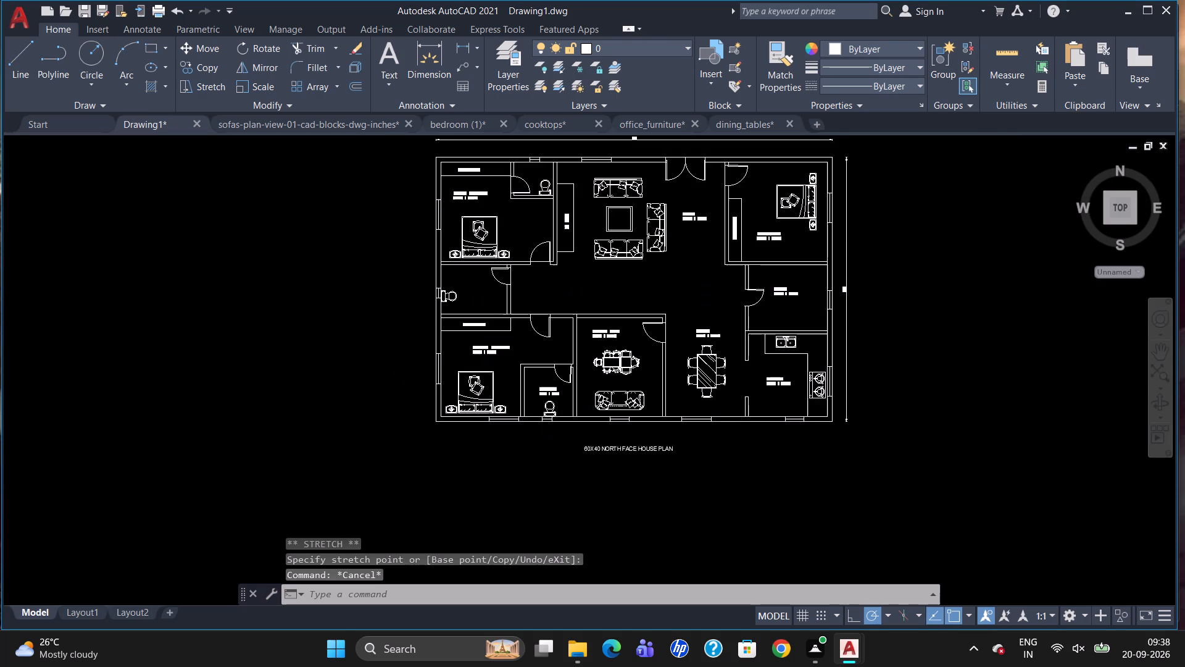
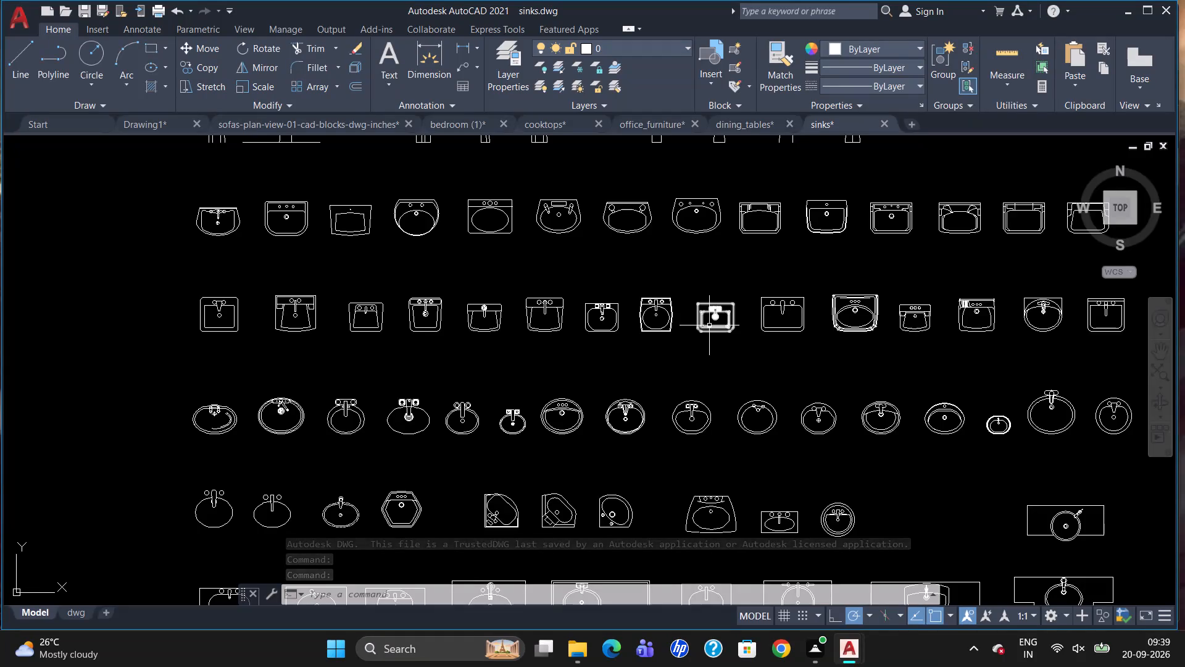
Copy the large oval washbasin with tap from the sinks drawing and paste it into Drawing1 in the empty space east of the plan.
scroll(709, 325, "down", 1)
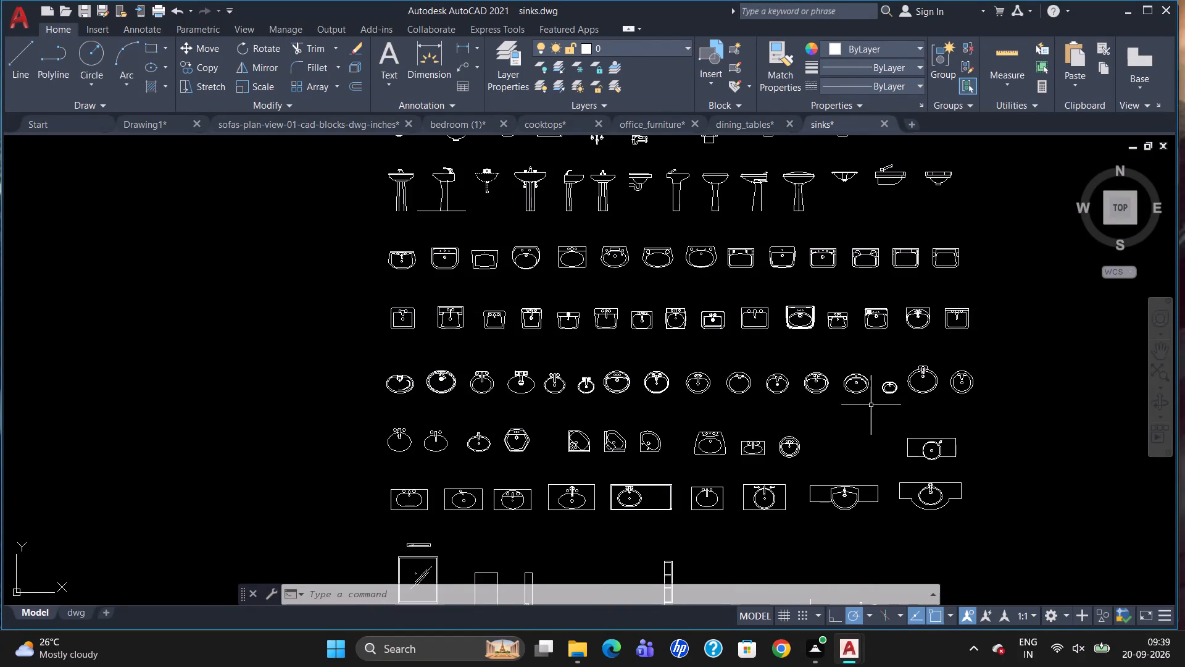
scroll(943, 398, "up", 2)
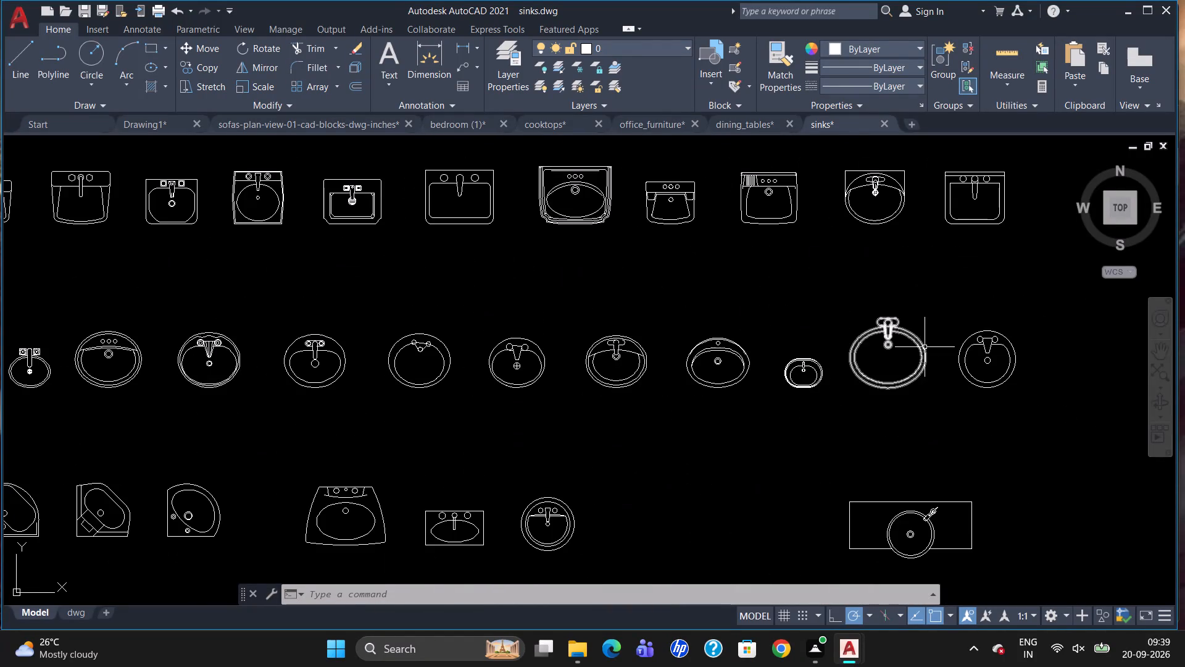
left_click(916, 346)
key("ctrl+c")
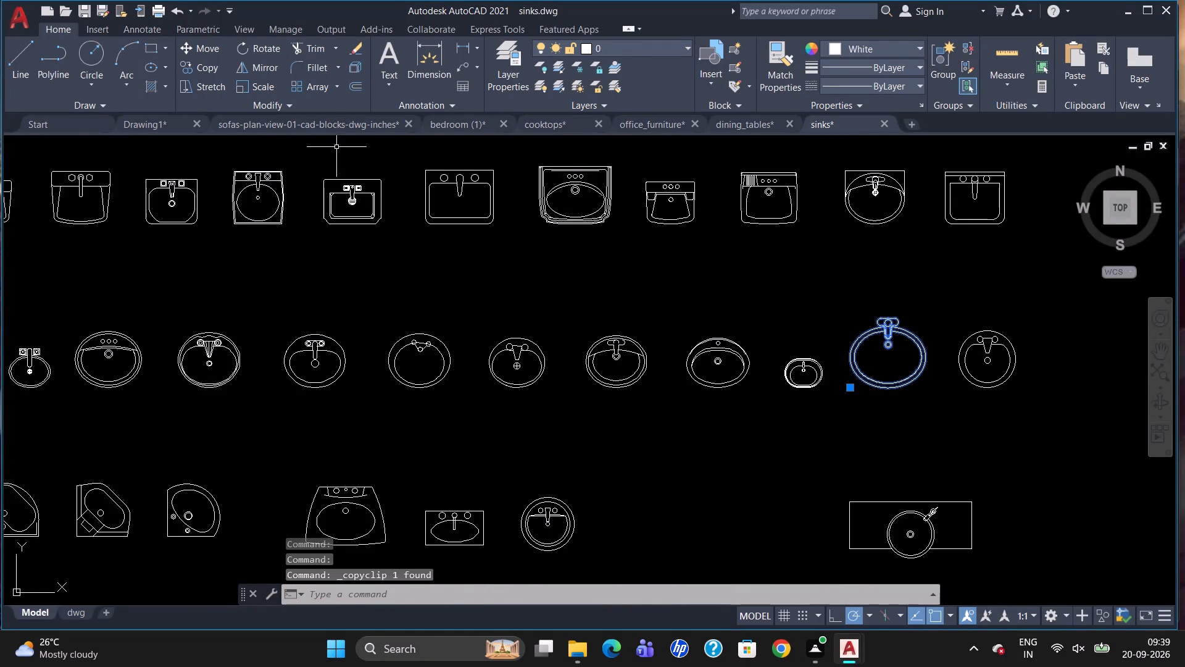
left_click(135, 124)
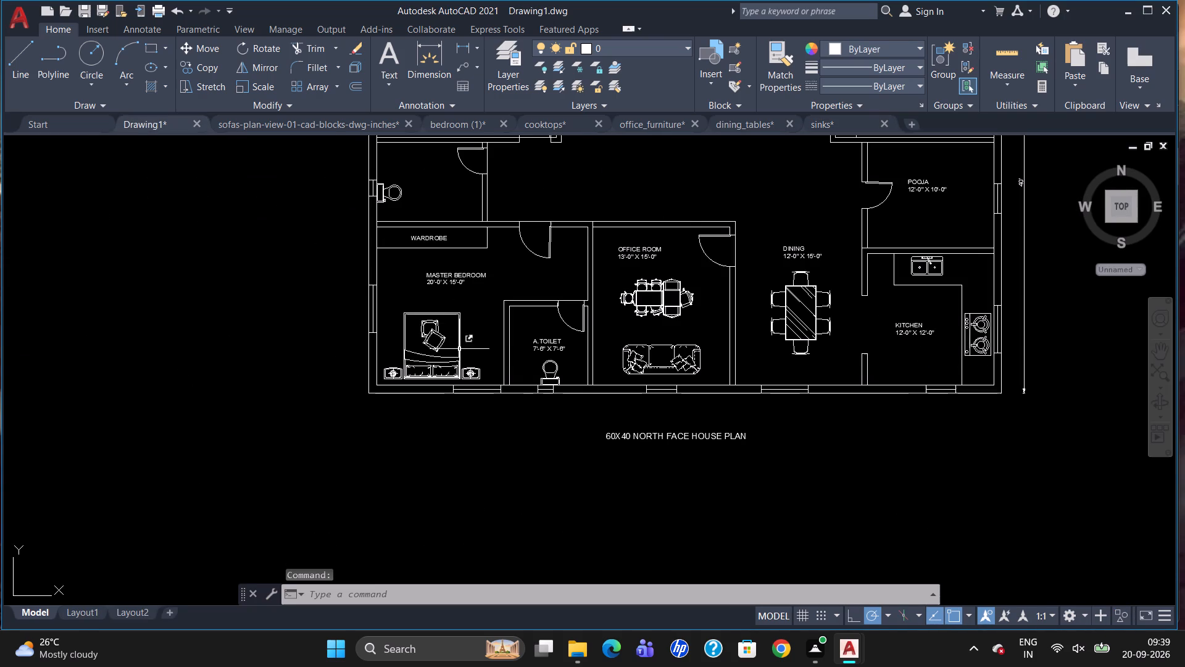
scroll(461, 364, "down", 1)
key("ctrl+v")
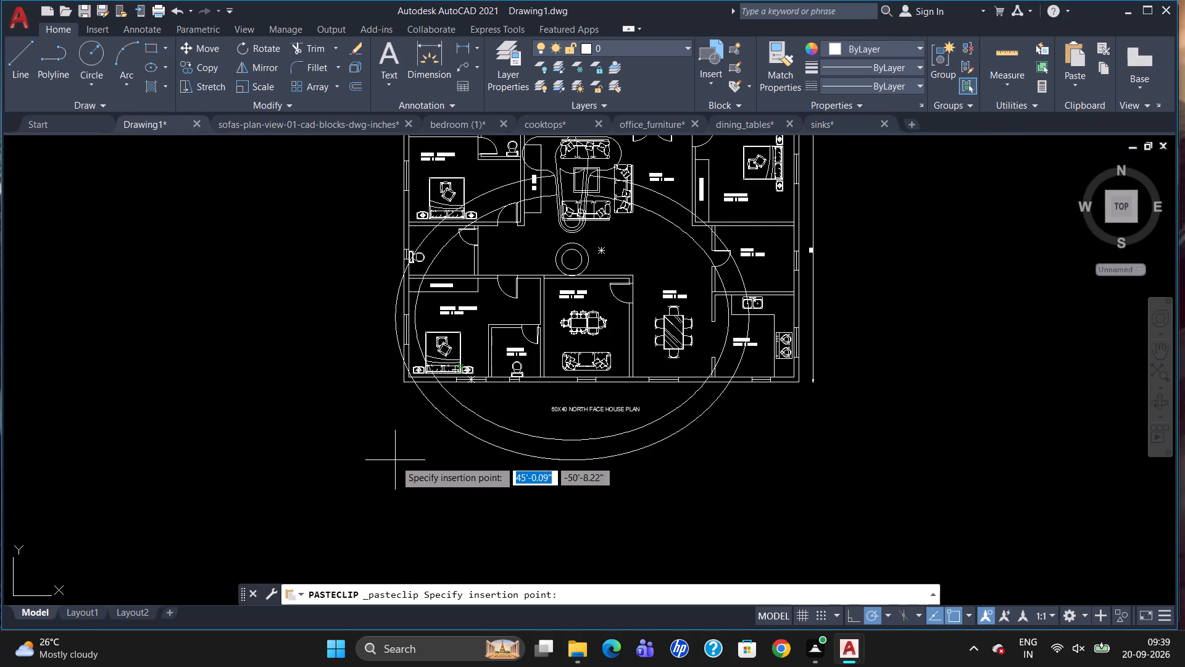
scroll(425, 456, "down", 2)
left_click(659, 434)
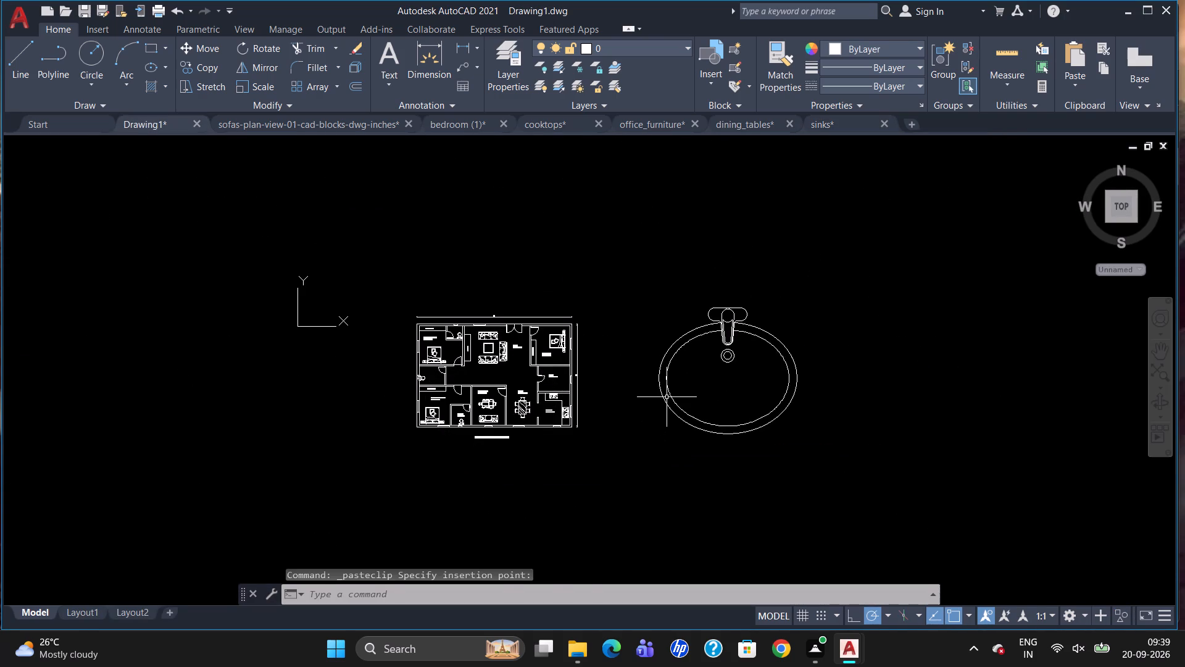
Scale the pasted oval washbasin down freehand to a small fraction of its size, using its lower-left rim as base point.
left_click(667, 397)
left_click(665, 384)
key("s")
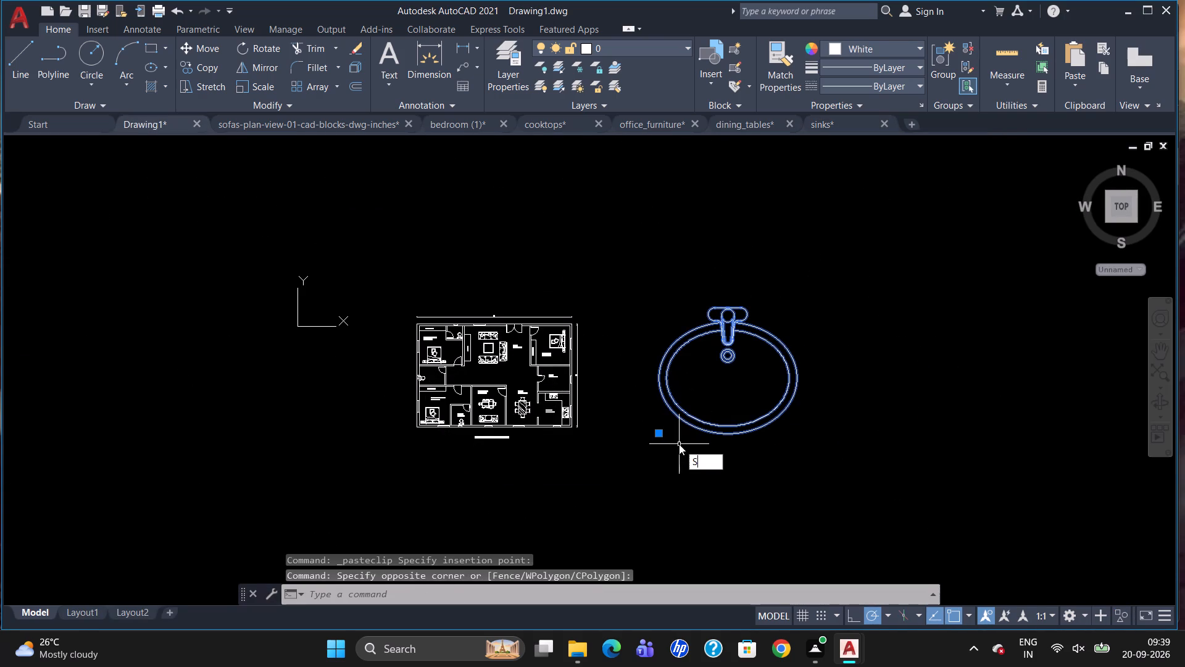
key("c")
key("Return")
left_click(686, 418)
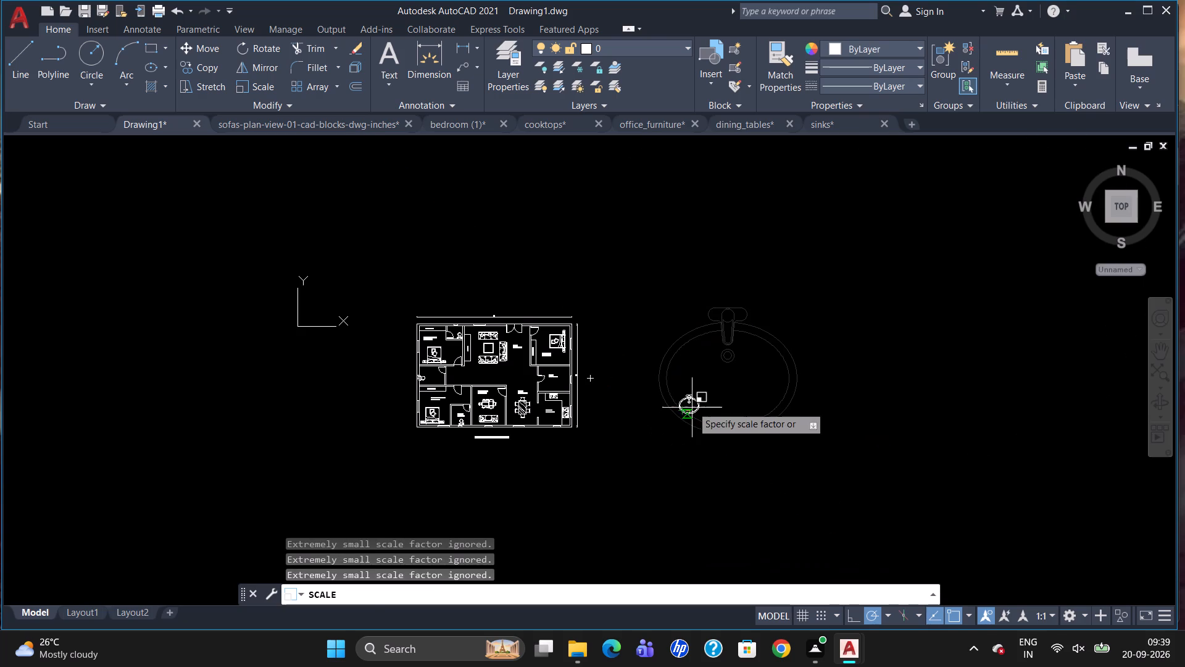
left_click(689, 409)
Rotate the washbasin 90° counterclockwise so its tap faces west.
scroll(685, 414, "up", 2)
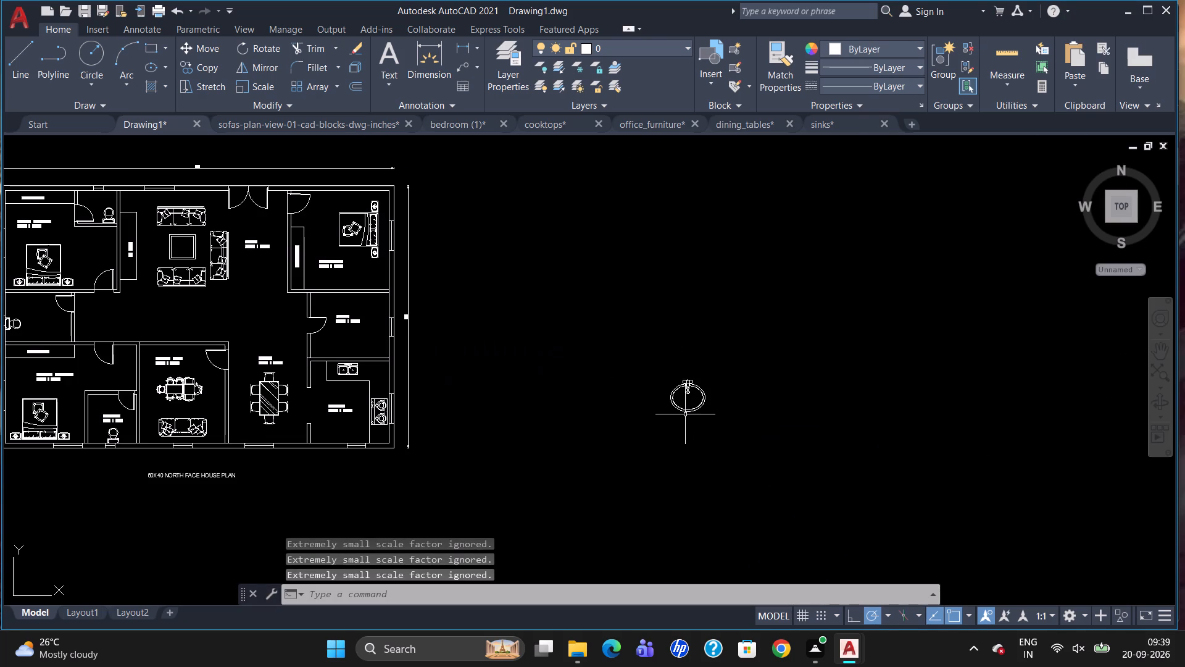
left_click(684, 413)
scroll(754, 392, "down", 1)
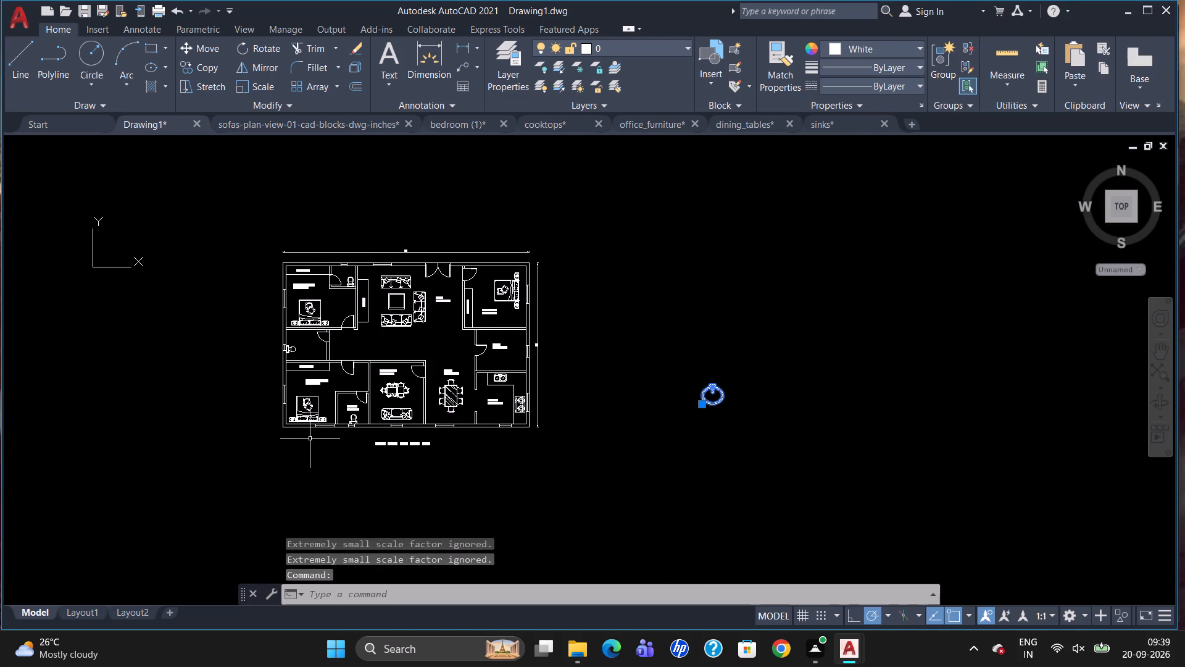
scroll(311, 438, "up", 2)
scroll(320, 422, "down", 1)
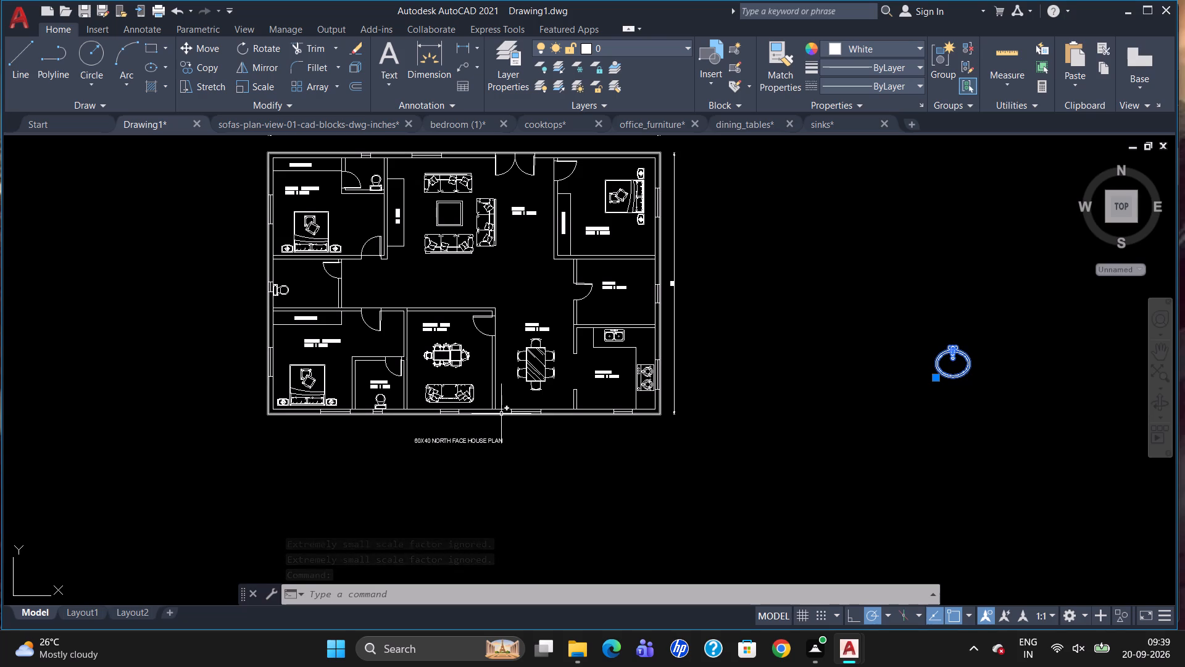
type("RO")
key("Return")
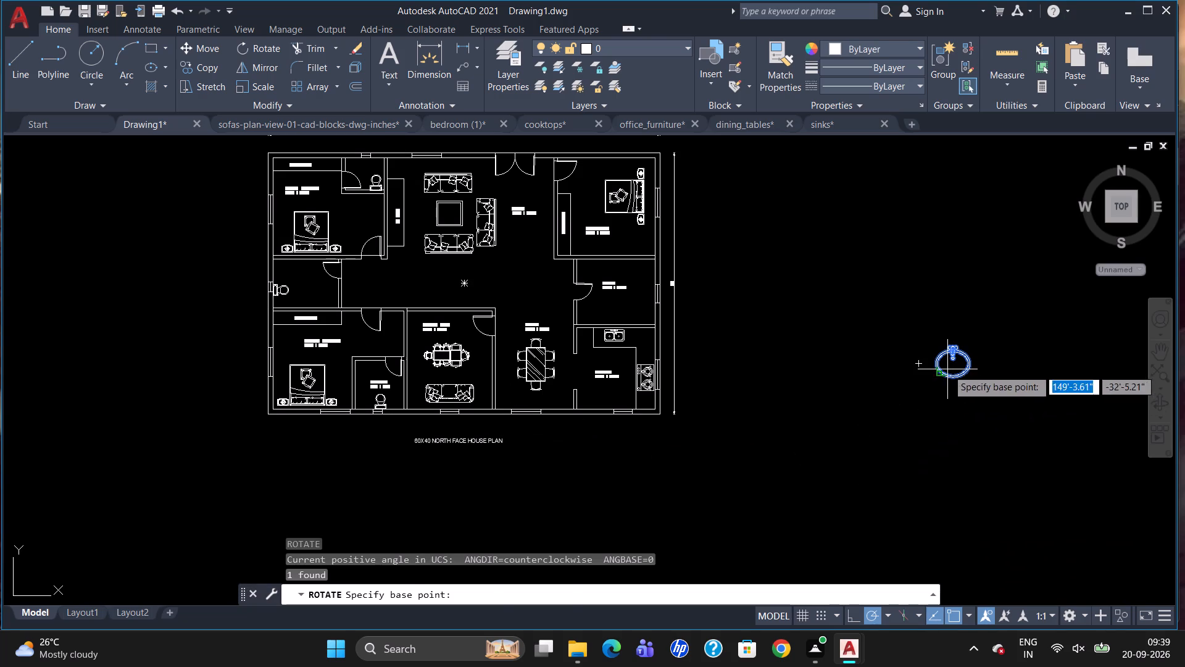
left_click(947, 369)
left_click_drag(947, 322, 946, 357)
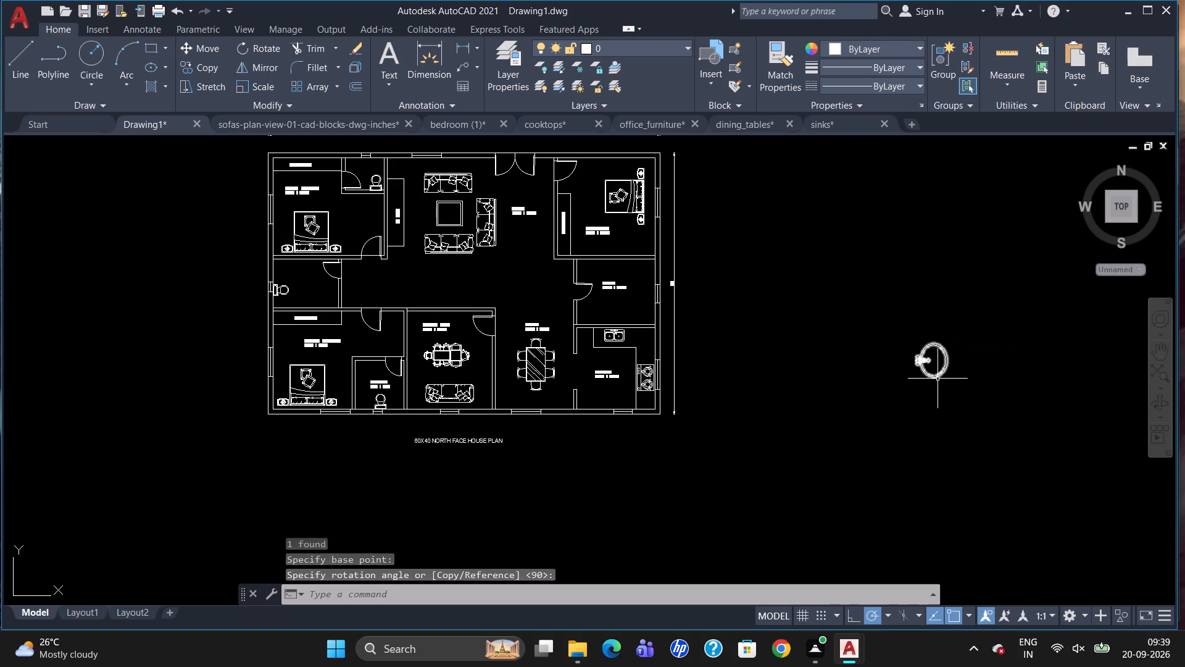
Scale the rotated washbasin down further freehand to suit the plan's toilet rooms.
left_click(938, 378)
type("SC")
key("Return")
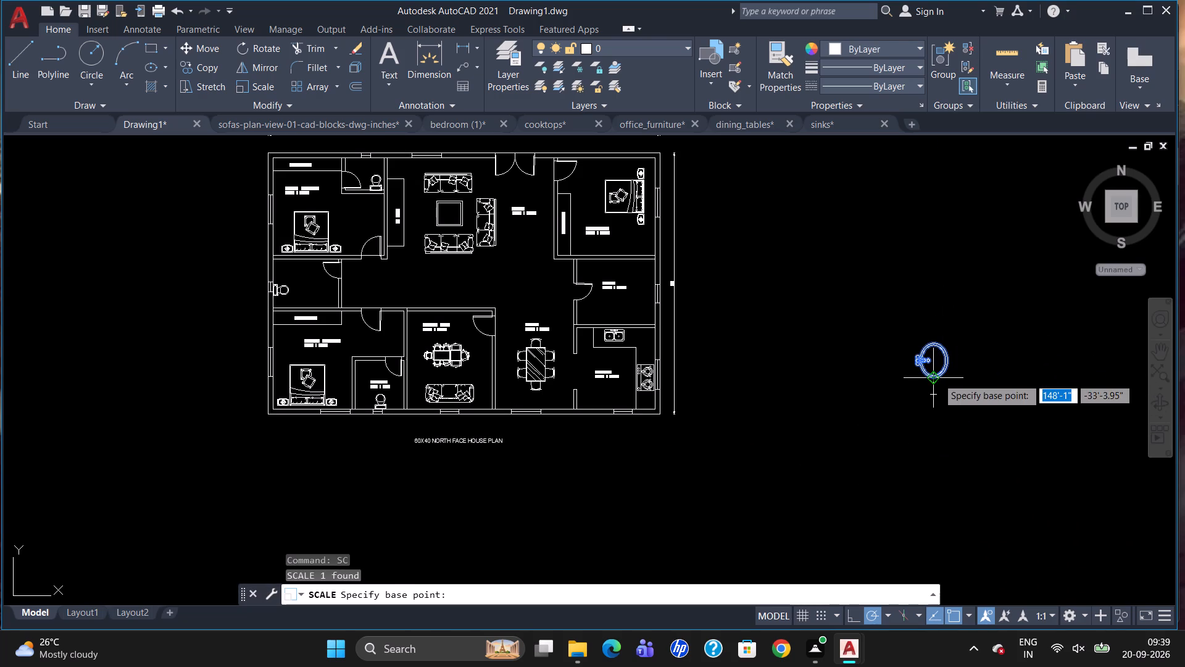
left_click(938, 375)
left_click(938, 368)
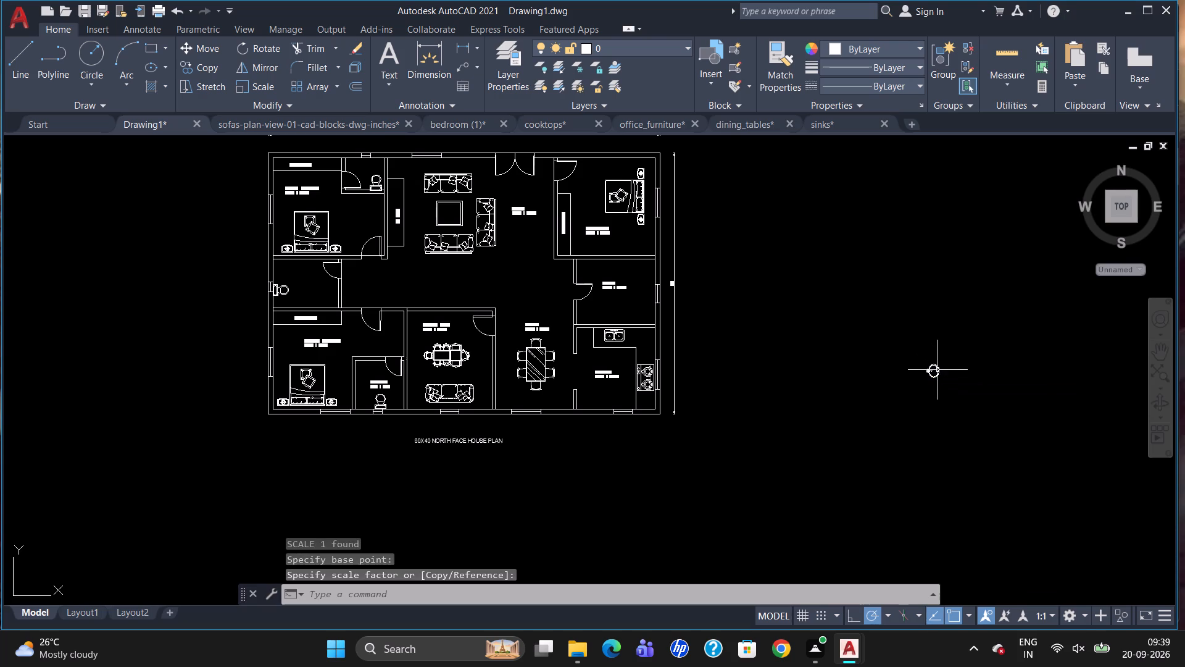
Move the washbasin by its grip into the A.TOILET, against the west wall just above the room label.
left_click(938, 371)
left_click(938, 380)
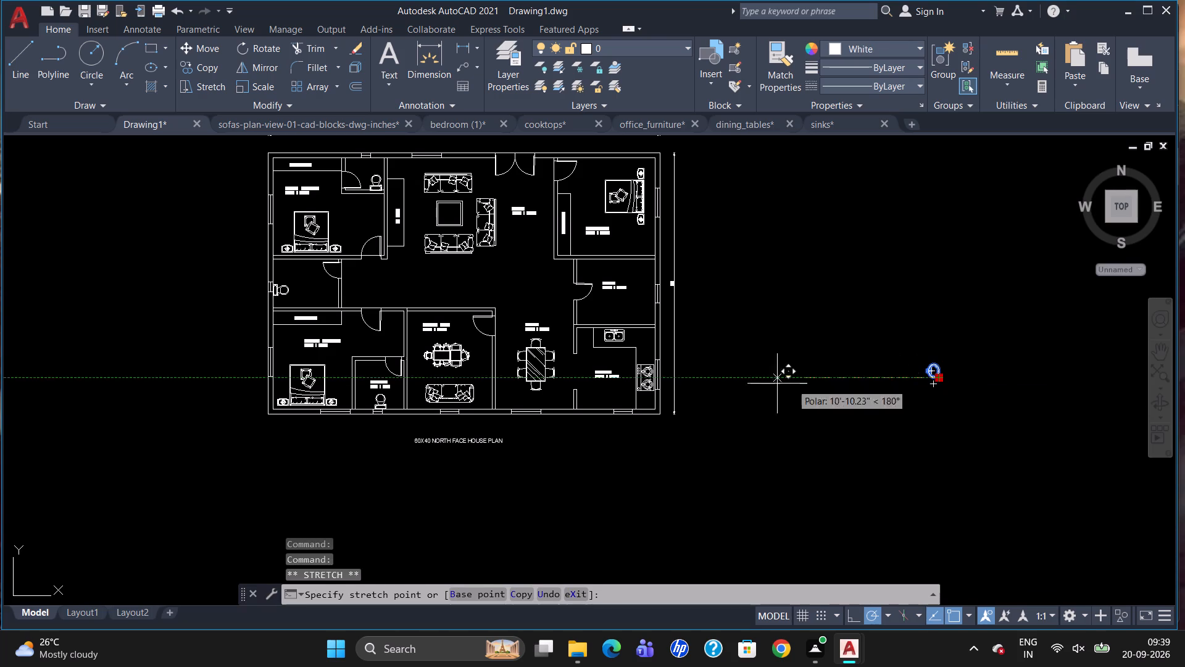
scroll(351, 401, "up", 3)
left_click(426, 309)
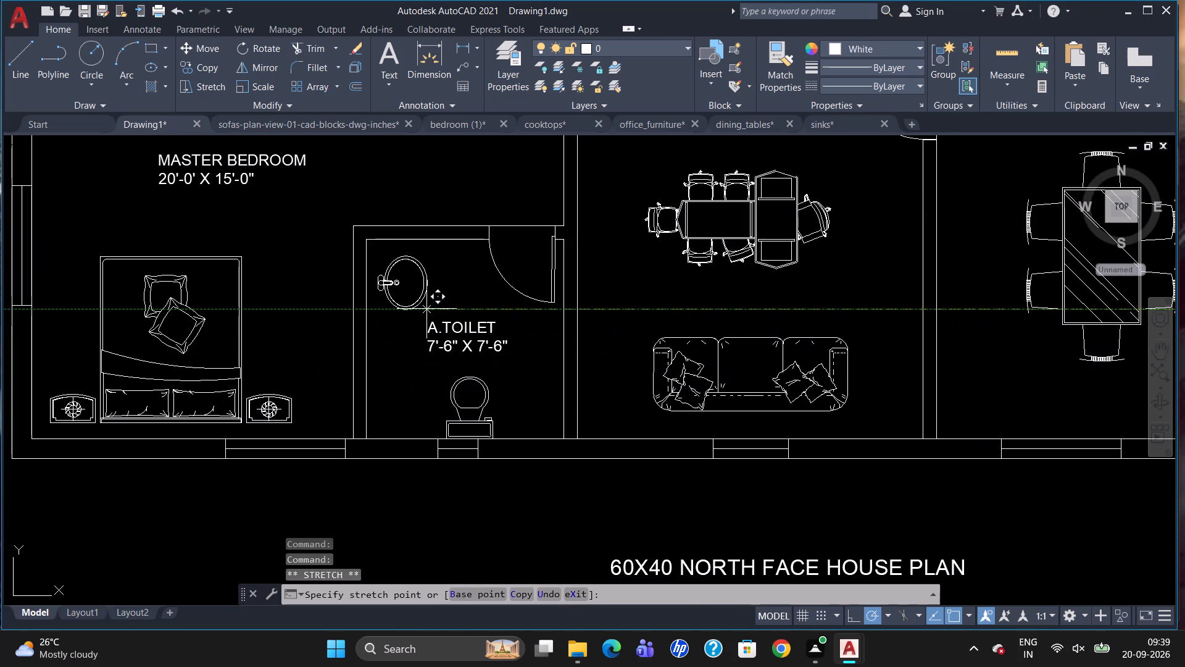
Copy the A.TOILET washbasin into the toilet above the master bedroom and the guest bedroom's toilet.
scroll(434, 365, "down", 1)
key("c")
key("o")
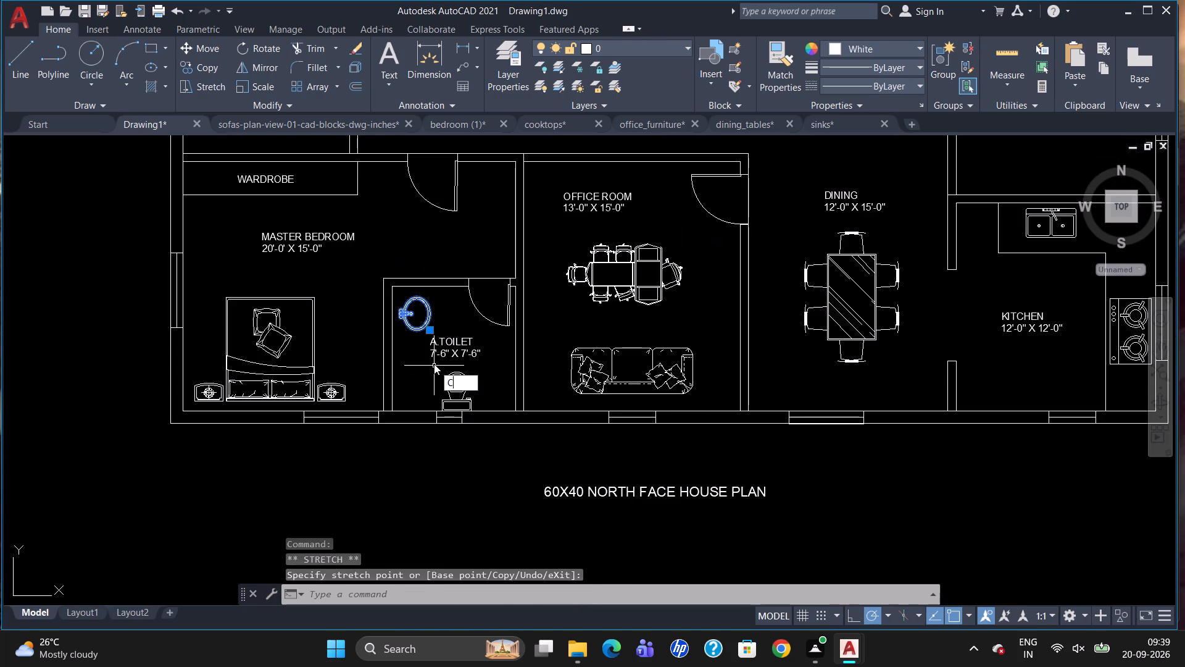
key("Return")
left_click_drag(418, 322, 422, 338)
scroll(445, 385, "down", 1)
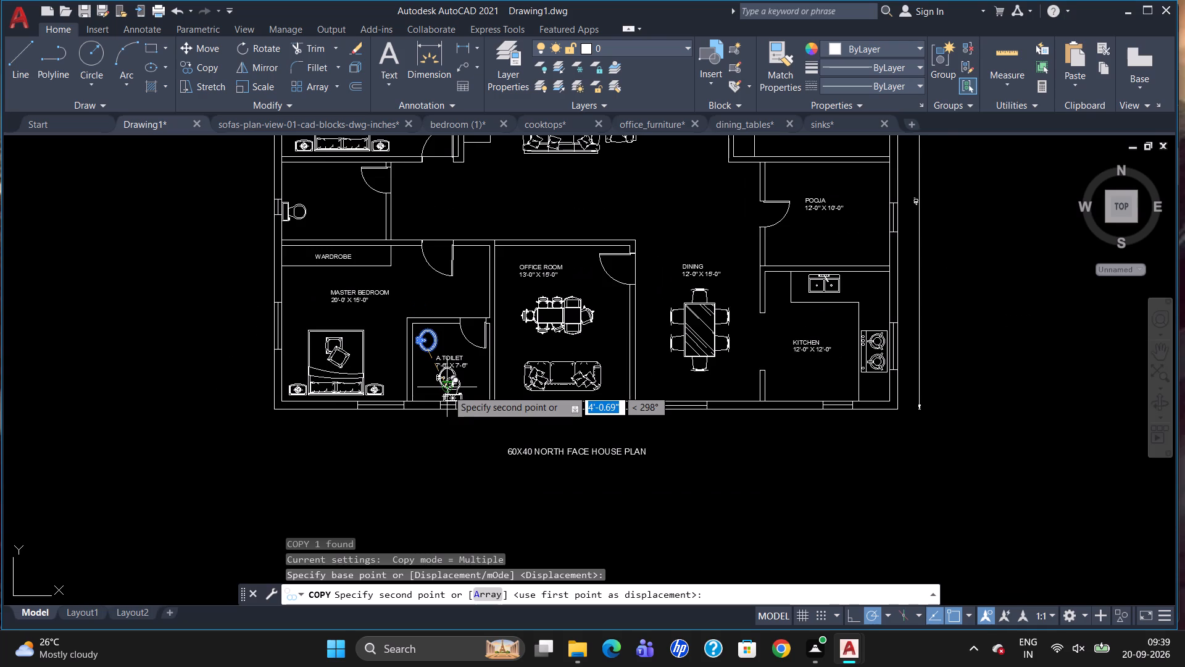
scroll(448, 390, "down", 1)
scroll(389, 258, "up", 3)
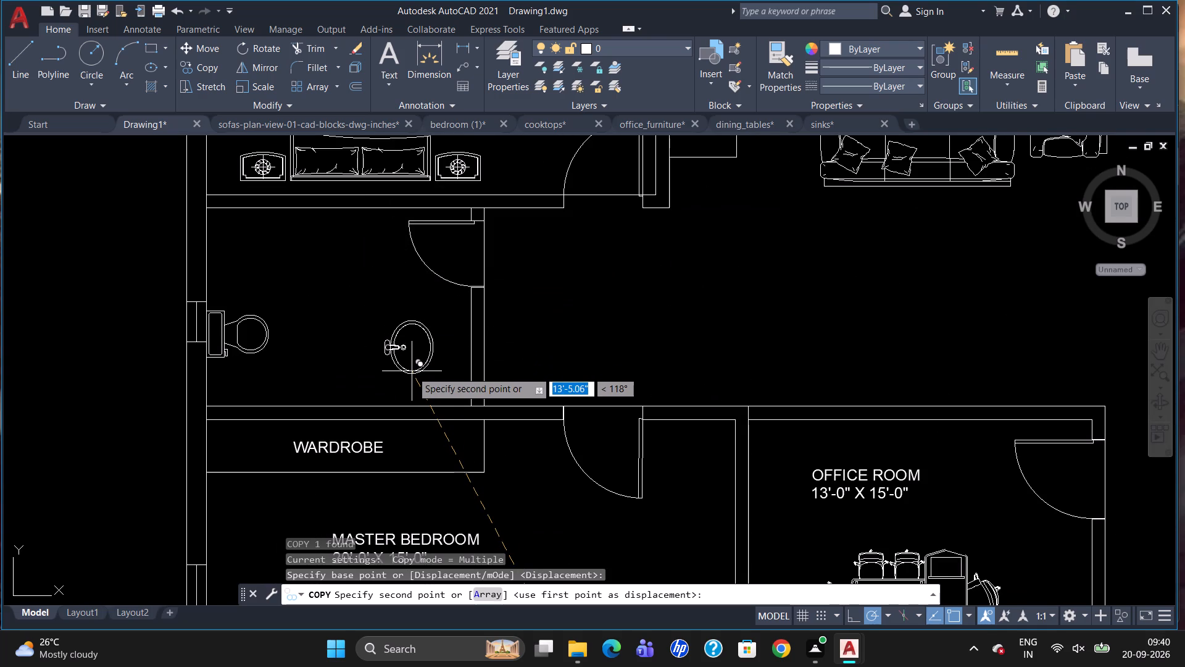
left_click(413, 375)
scroll(426, 422, "down", 2)
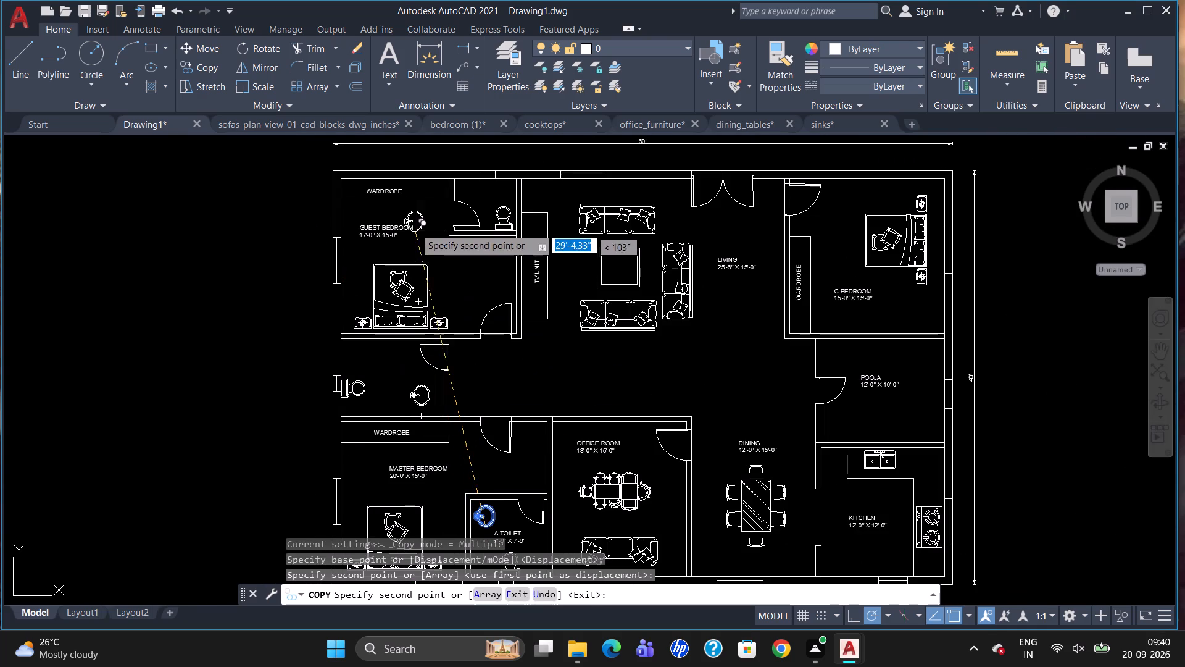
scroll(507, 182, "up", 2)
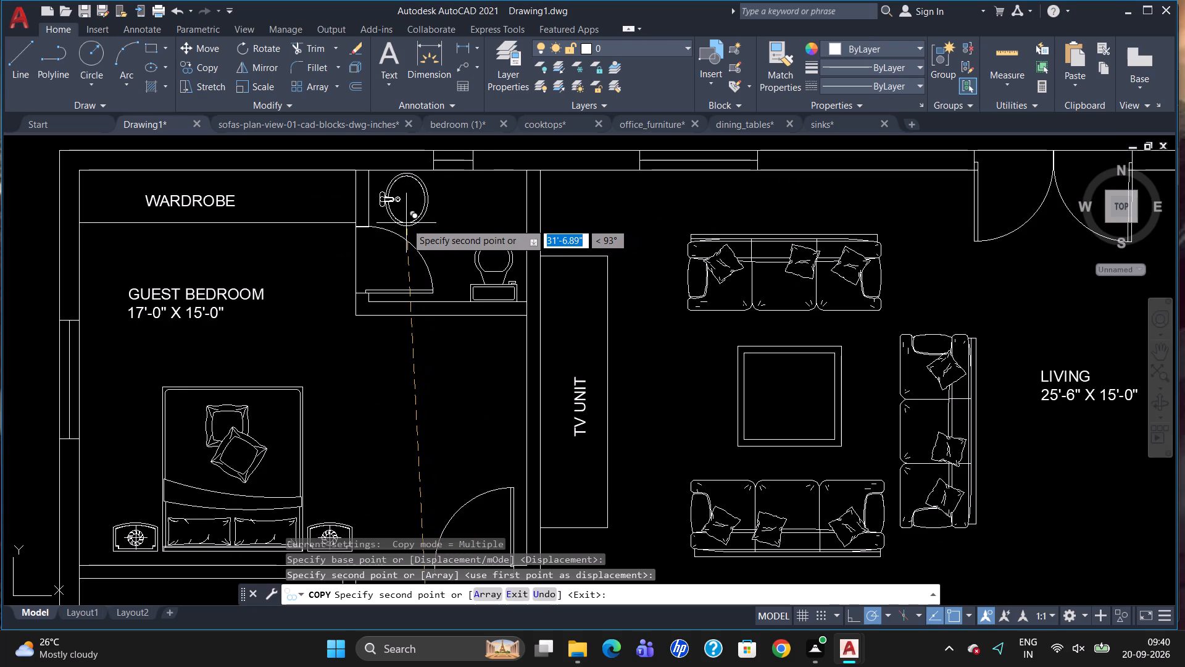
left_click(406, 223)
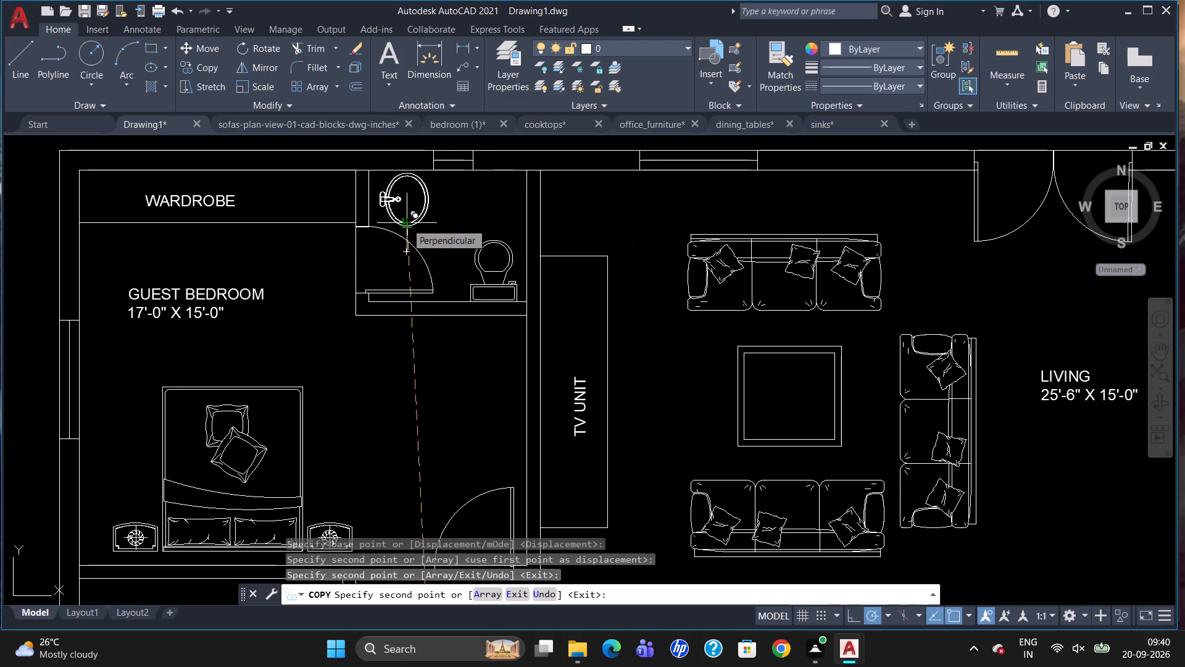
key("Escape")
Rotate the washbasin in the toilet between the guest and master bedrooms by 180° so its tap faces the east wall.
scroll(407, 222, "down", 1)
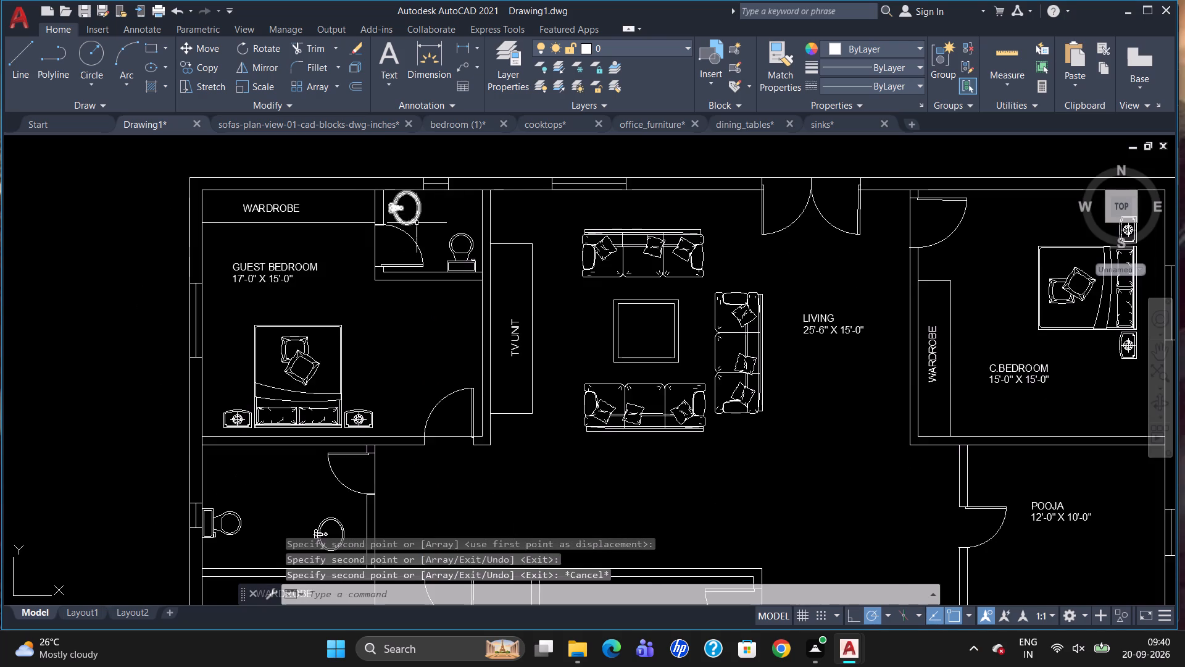
scroll(466, 194, "down", 1)
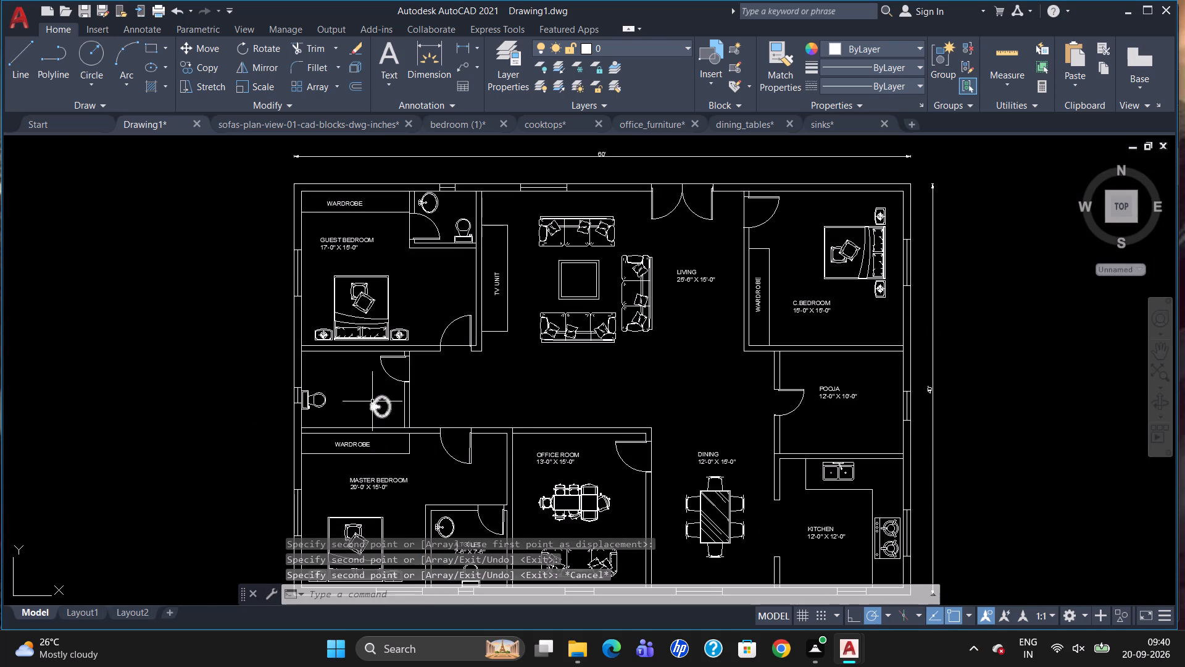
left_click(372, 401)
scroll(381, 421, "up", 2)
left_click(400, 411)
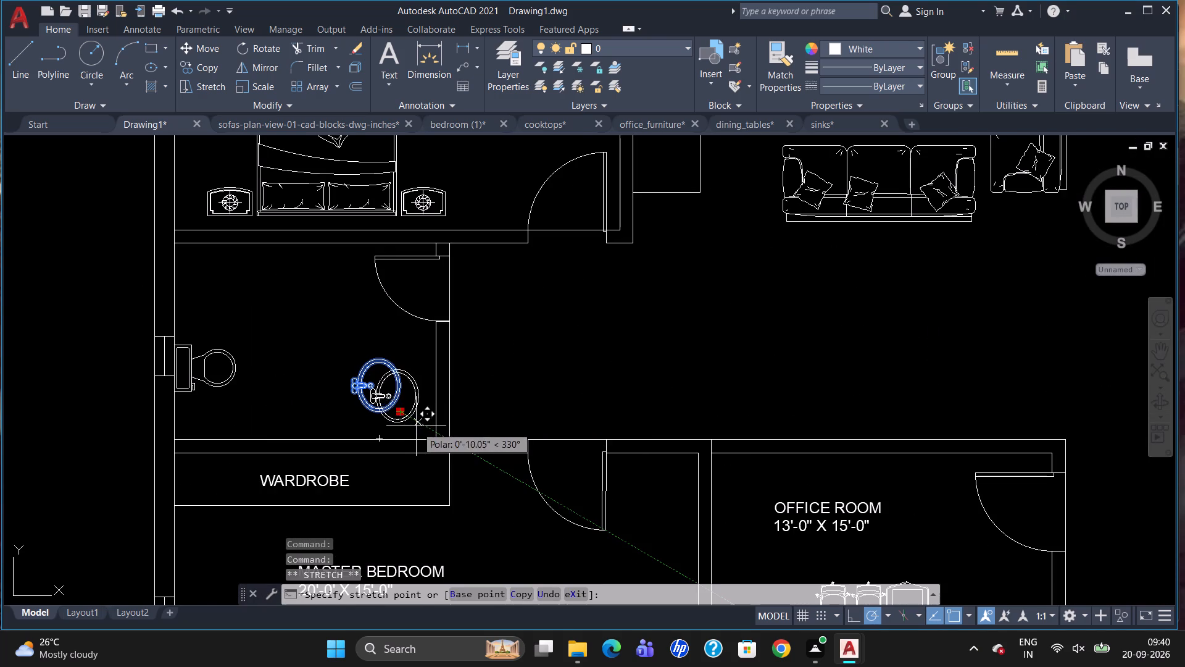
key("Escape")
type("RO")
key("Return")
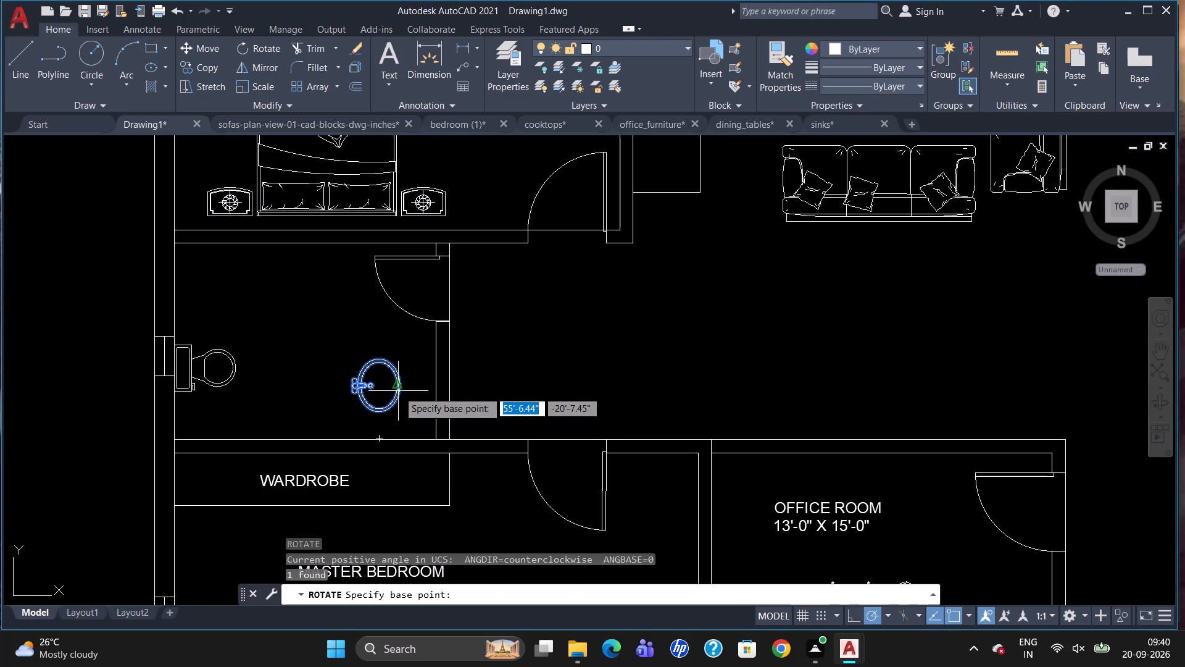
left_click_drag(398, 390, 403, 409)
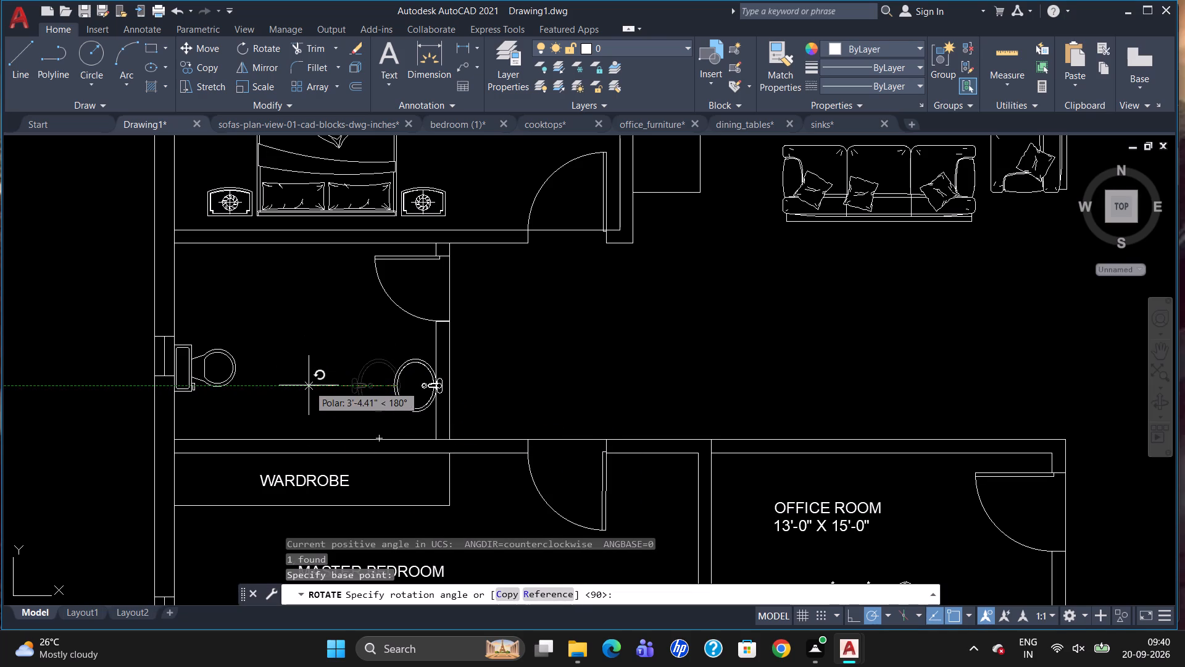
left_click(309, 385)
Move that rotated washbasin slightly southwest so its tap sits clear of the toilet's east wall.
left_click(428, 405)
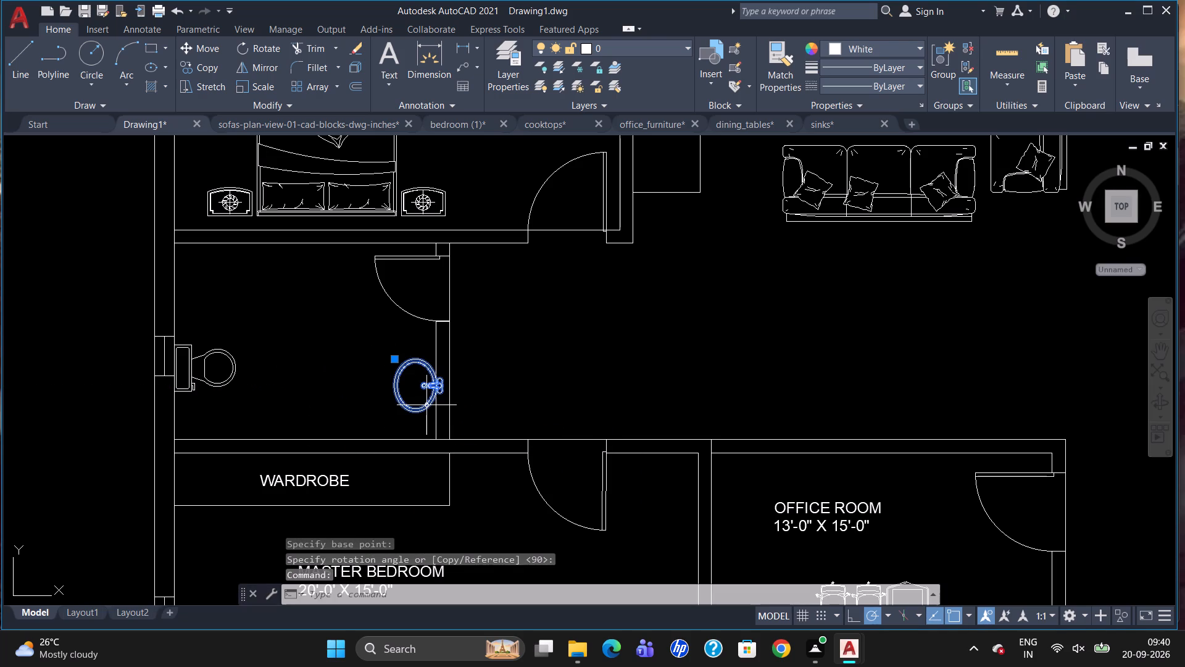
left_click(398, 359)
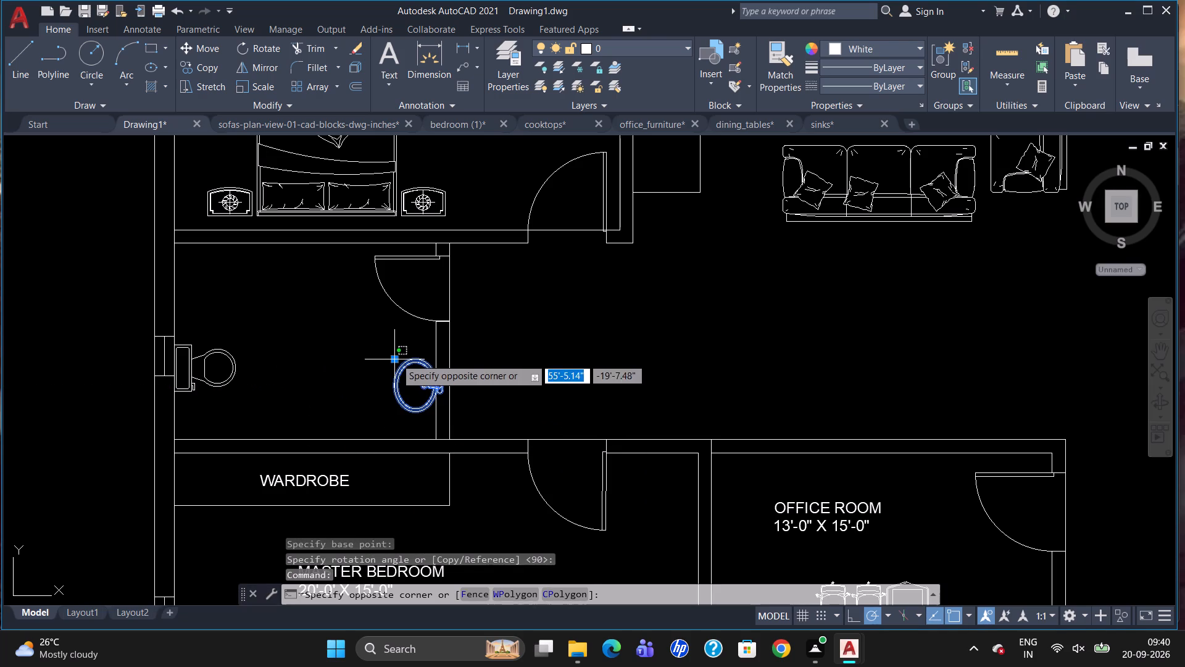
left_click(396, 358)
key("m")
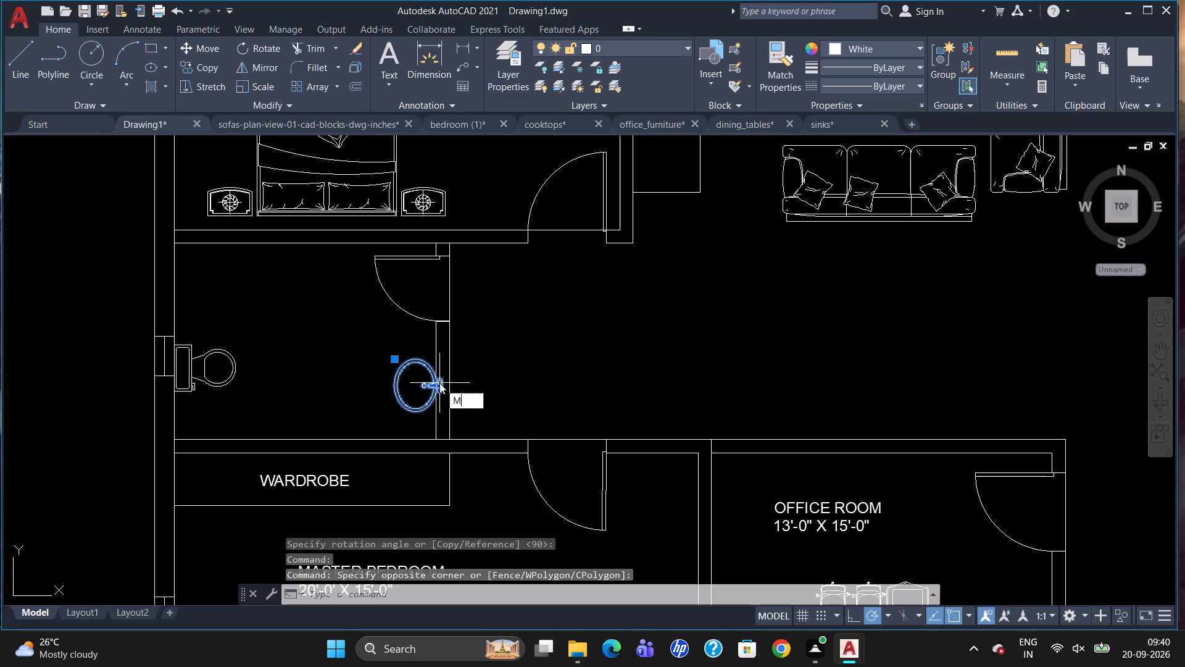
key("Return")
left_click(444, 391)
left_click(425, 402)
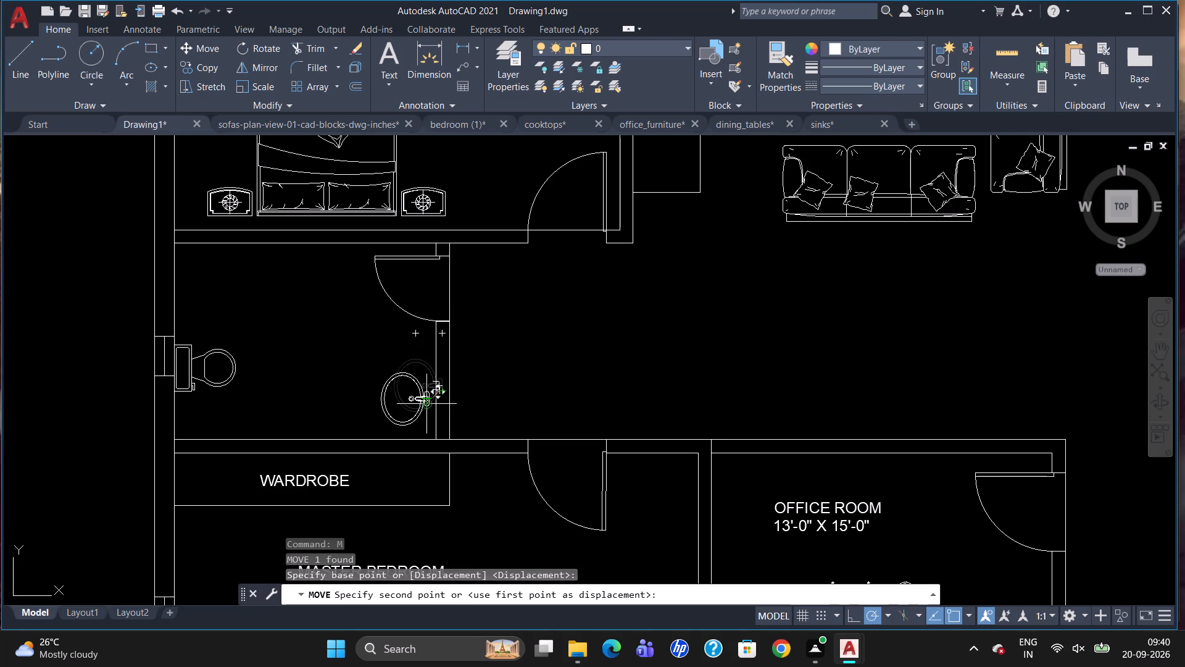
key("Escape")
Save the drawing in Downloads under the file name 60X40 NORTH FAVING 3BHK.
scroll(588, 370, "down", 2)
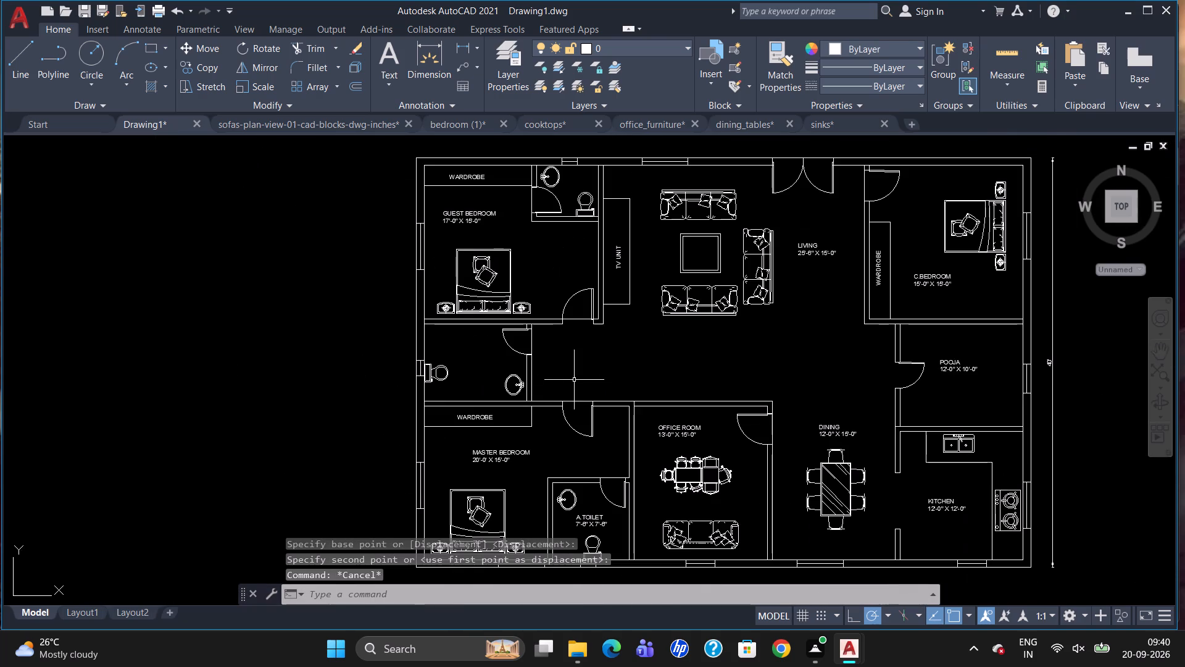
scroll(535, 322, "down", 1)
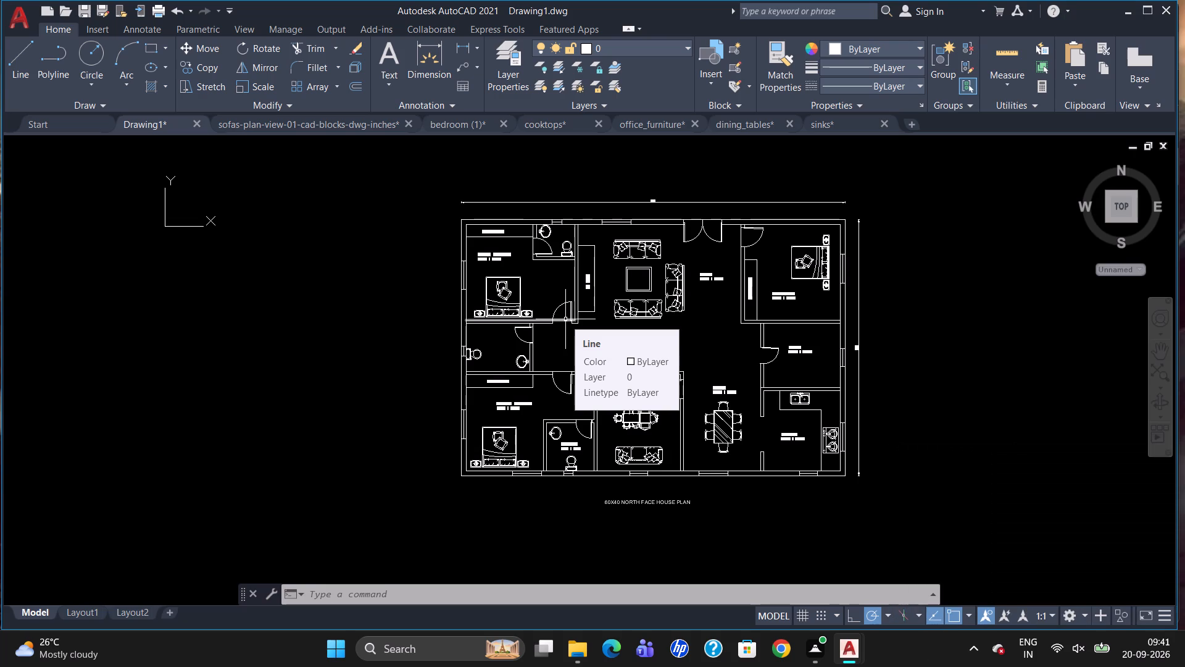
key("ctrl+s")
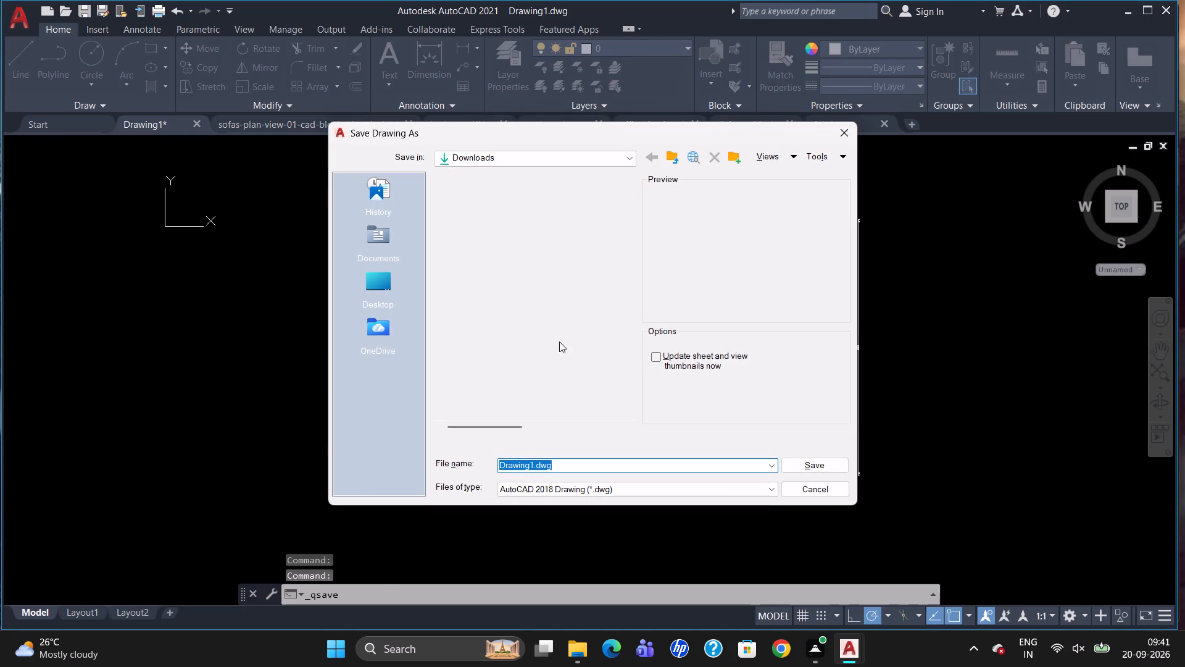
left_click(520, 461)
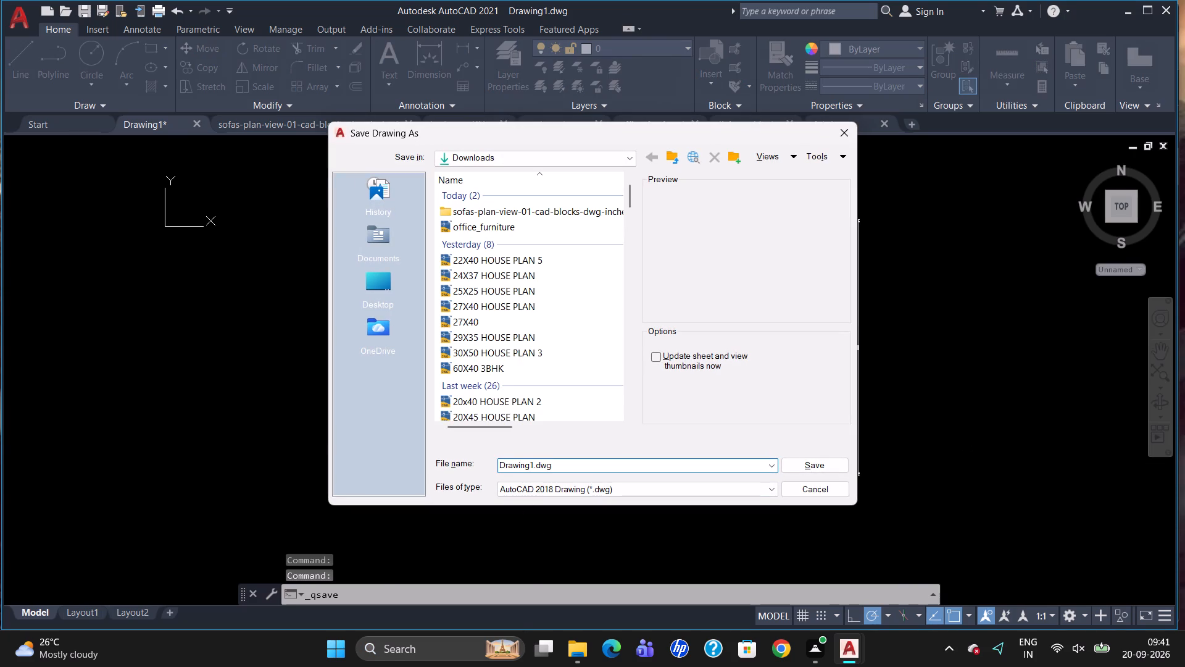
key("Right")
key("Right")
key("Right")
key("BackSpace")
key("BackSpace")
key("BackSpace")
key("BackSpace")
key("BackSpace")
key("BackSpace")
key("BackSpace")
key("BackSpace")
key("BackSpace")
key("BackSpace")
key("BackSpace")
key("BackSpace")
key("BackSpace")
key("BackSpace")
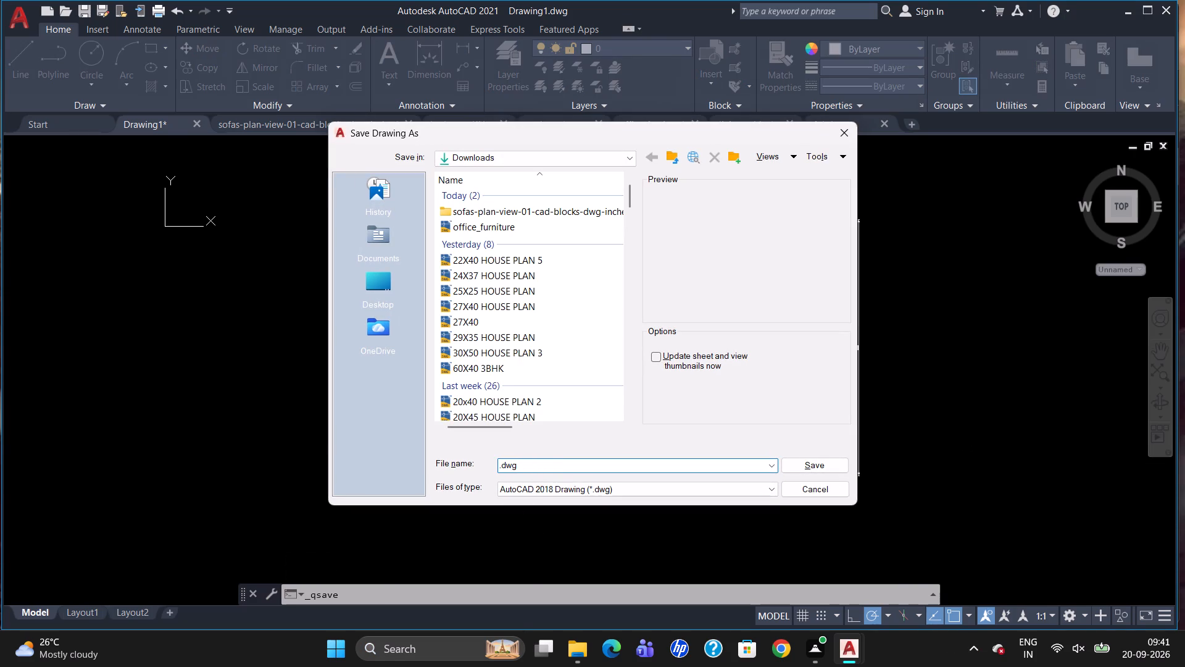
type("60")
type("X40")
key("space")
type("NORTH FAVING")
key("space")
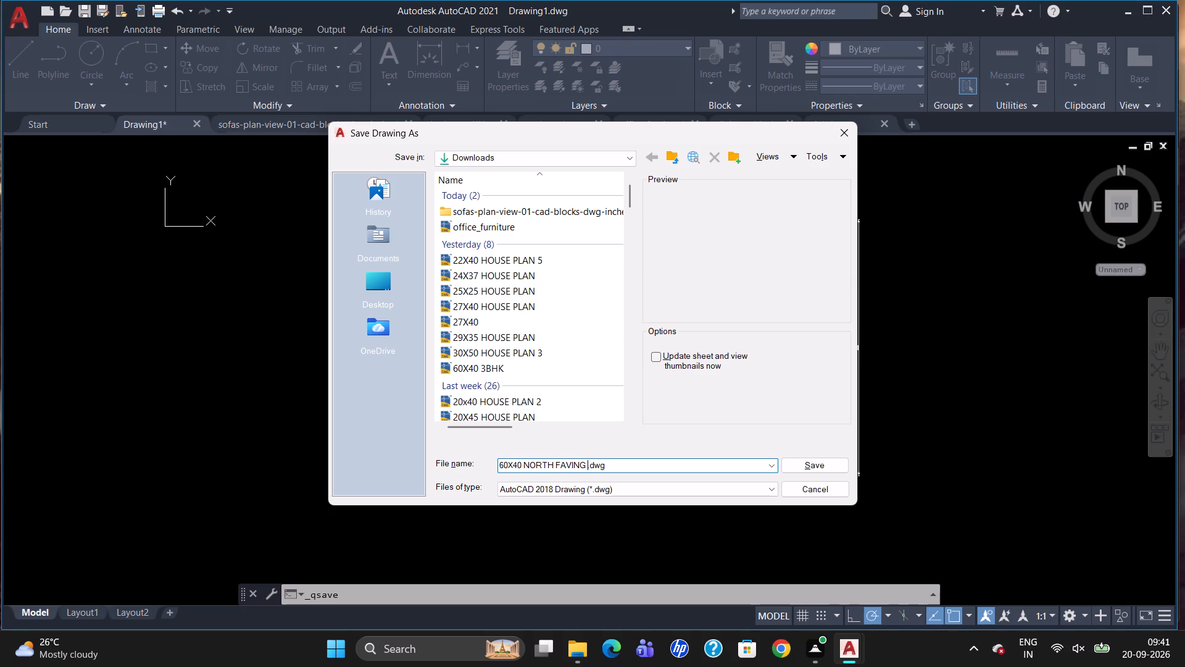
type("3BHK")
key("Return")
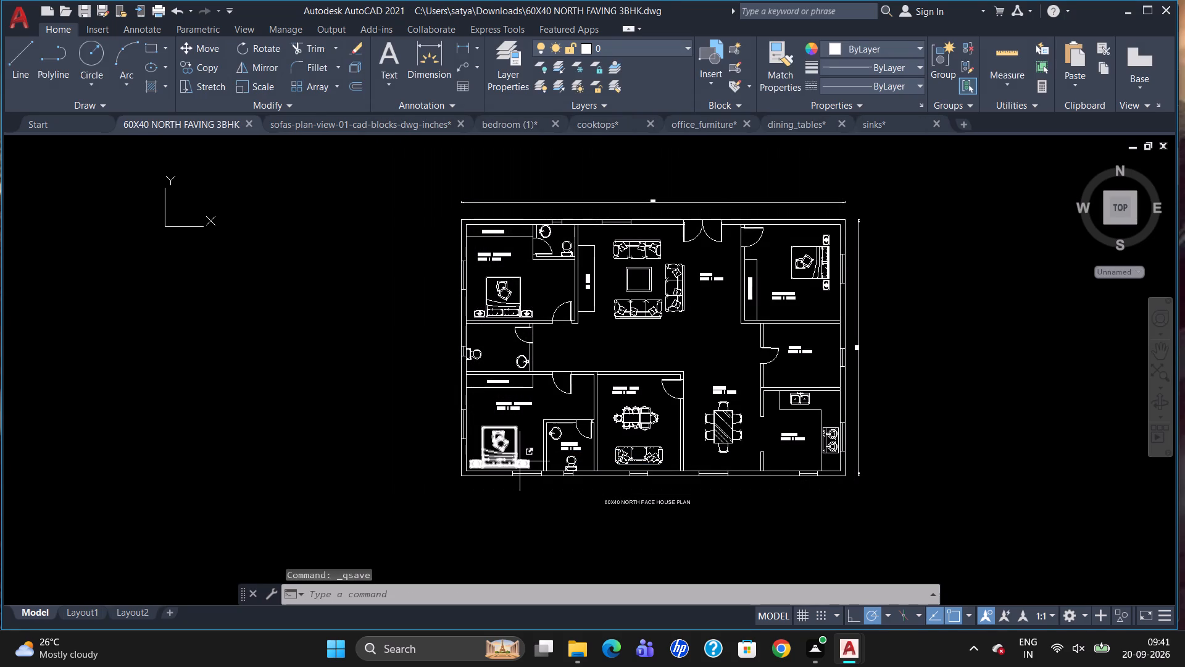
Query the drawing's log file path with LOGFILENAME.
left_click(576, 598)
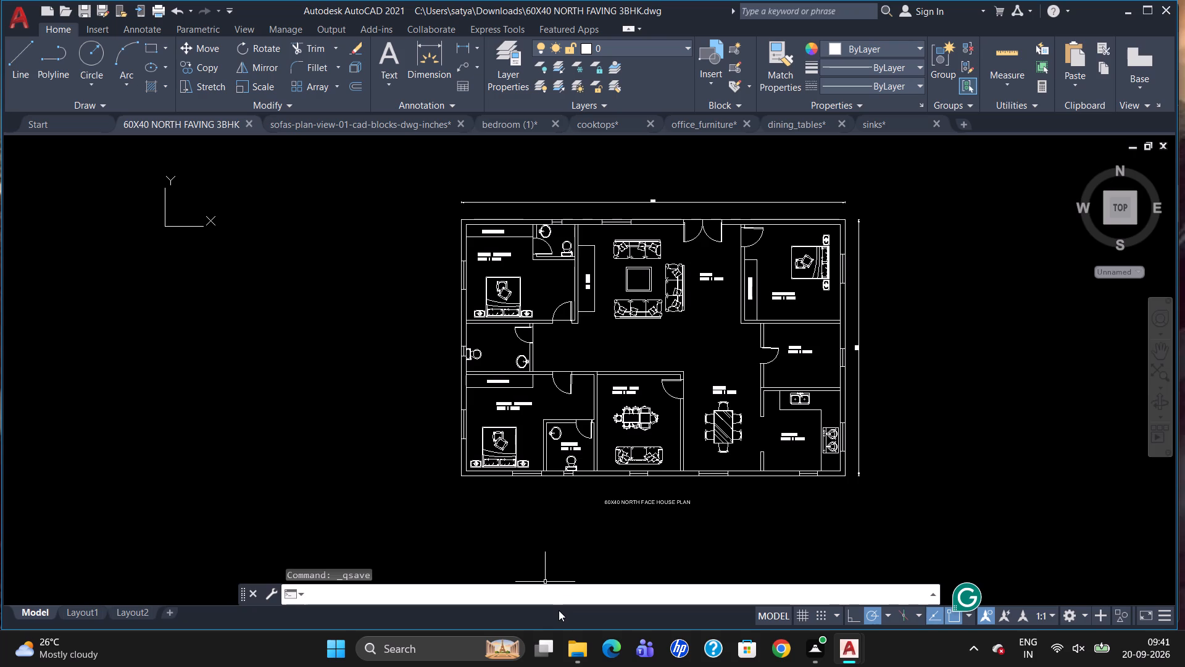
left_click(569, 600)
type("LOGFILENAMW")
key("Return")
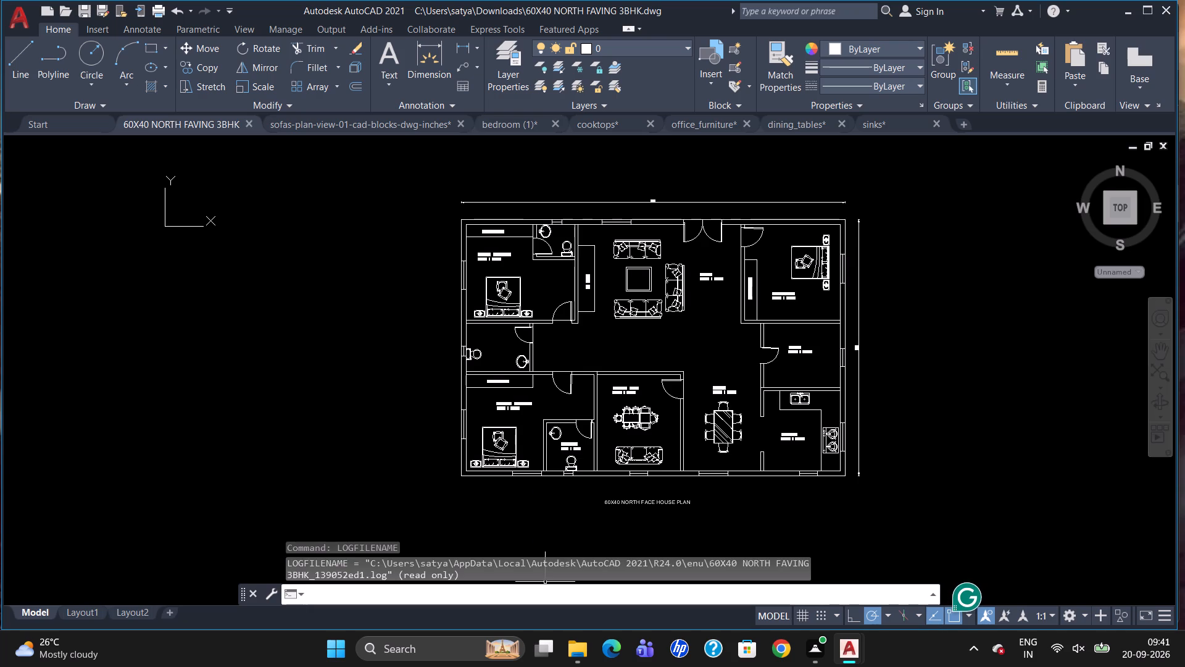
Save the drawing under the corrected file name 60X40 NORTH FACING 3BHK in Downloads.
left_click(358, 235)
left_click(23, 20)
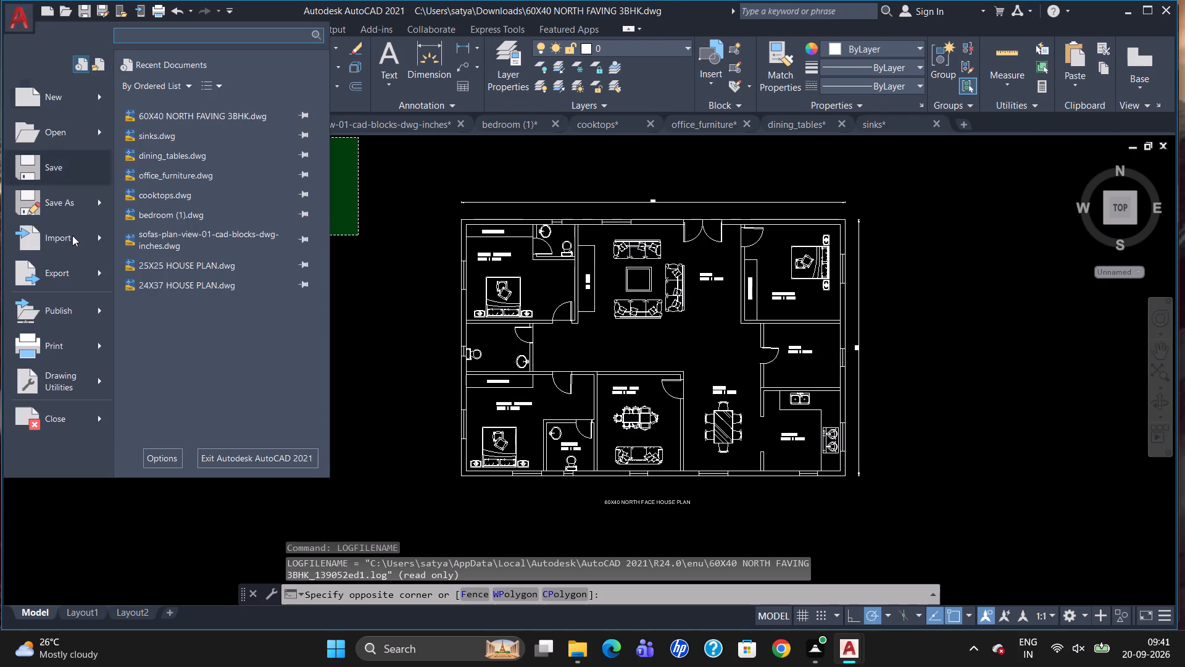
left_click(86, 206)
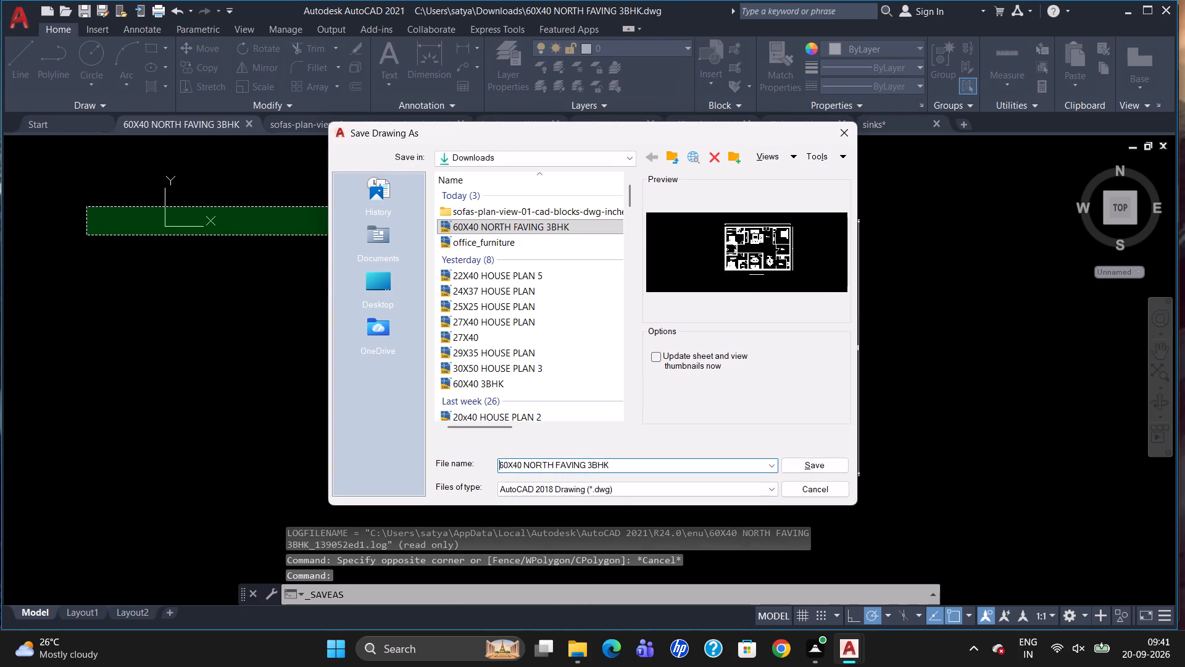
left_click(573, 464)
key("BackSpace")
key("BackSpace")
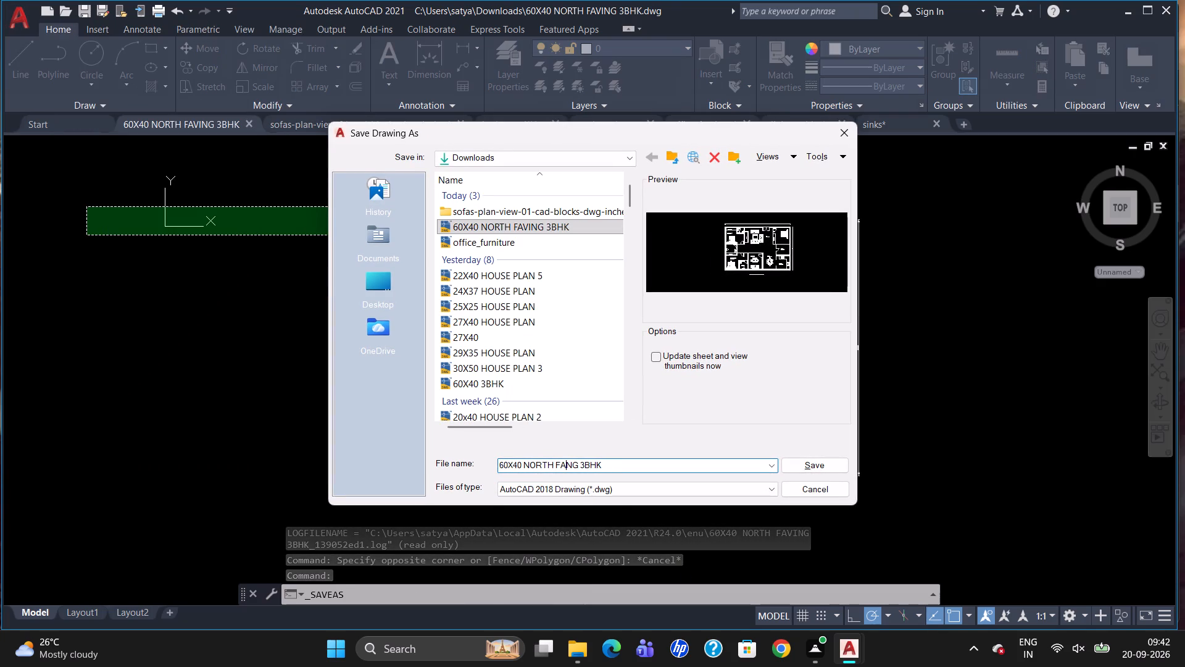
type("CI")
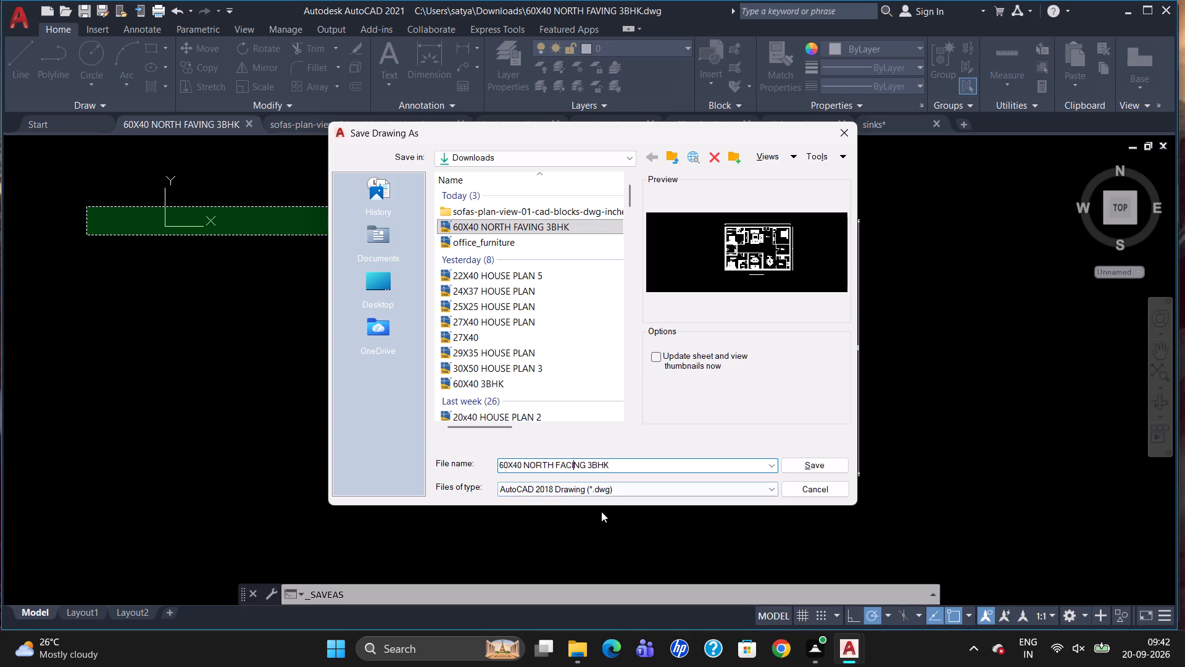
key("Return")
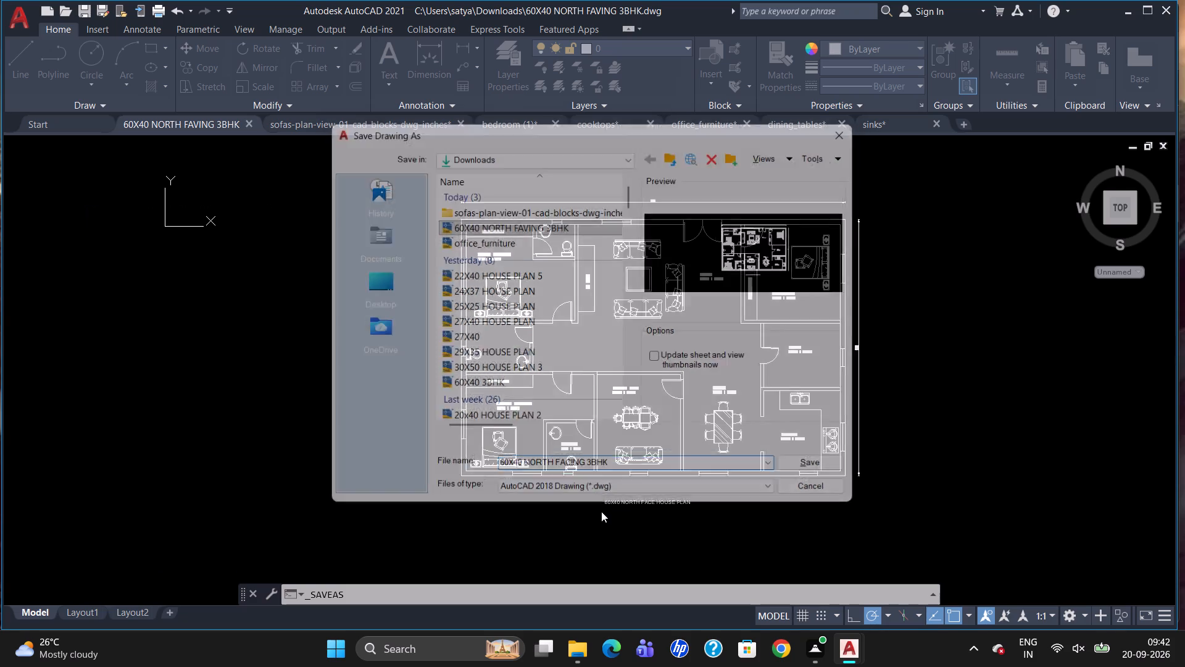
Query the log file path of the newly named drawing with LOGFILENAME.
left_click(604, 598)
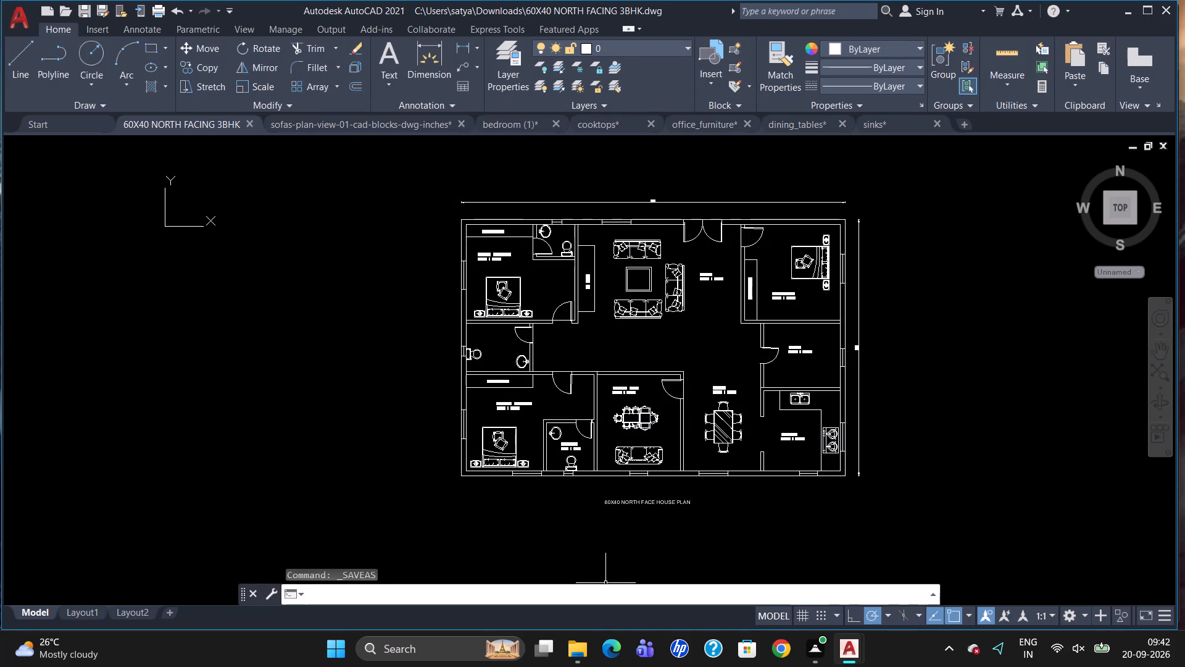
type("LOGFILE")
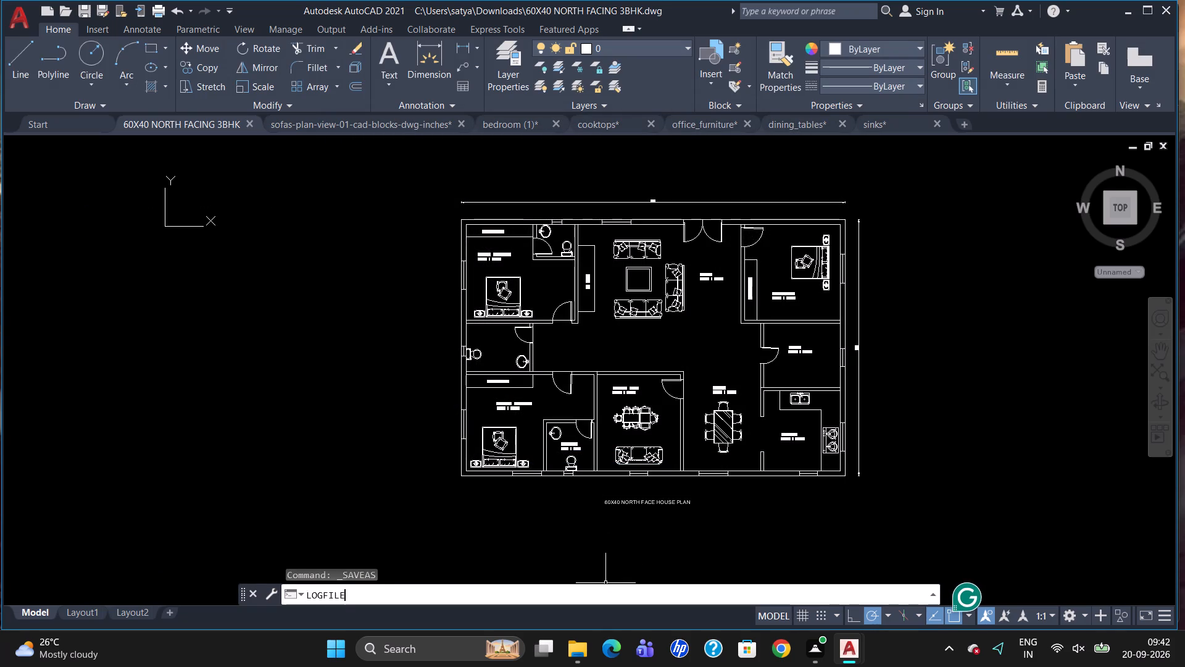
type("NAME")
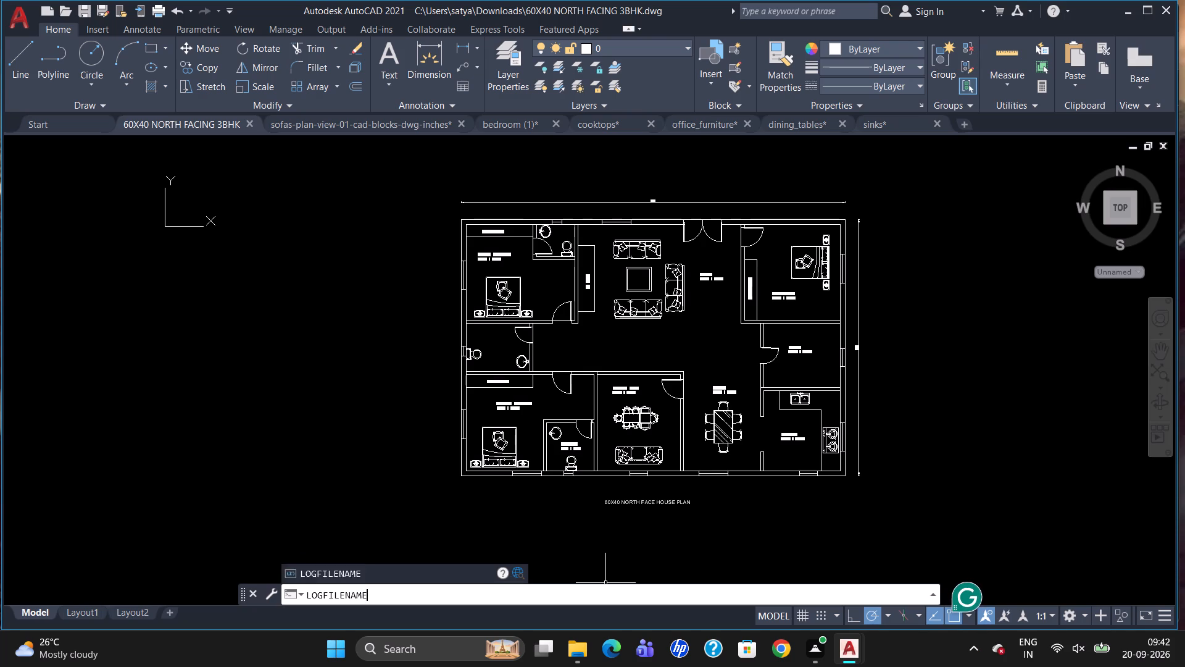
key("Return")
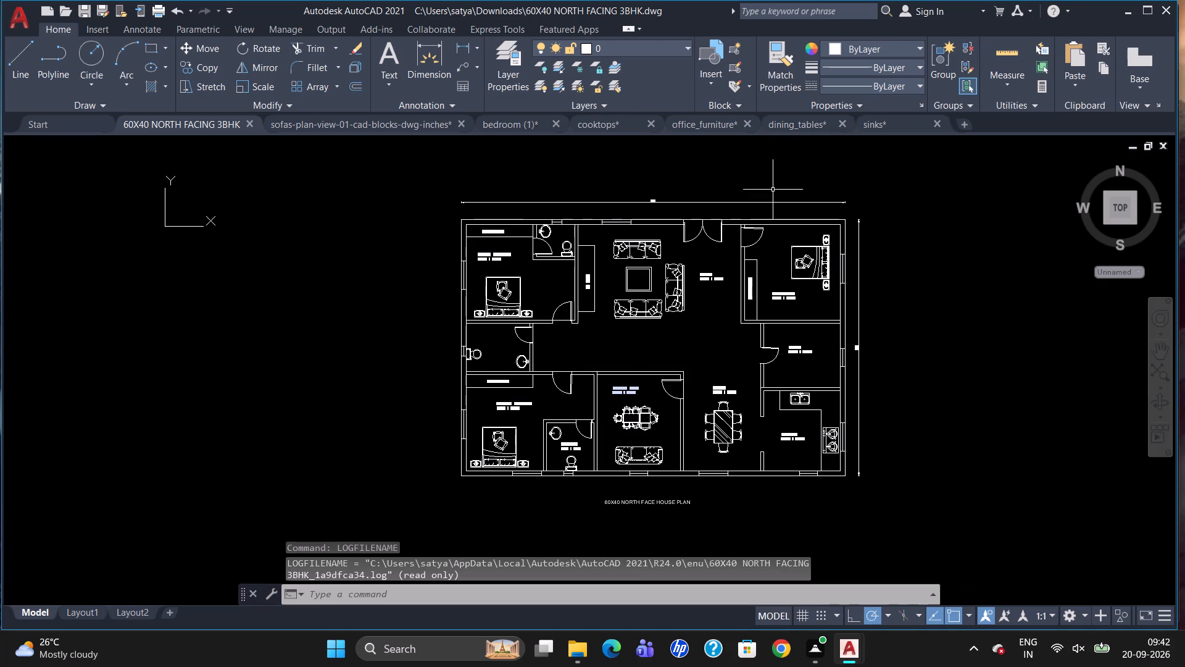
Set up a plot with DWG To PDF.pc3 at 4800 dpi vector and raster quality, applied to the current plot only.
key("ctrl+p")
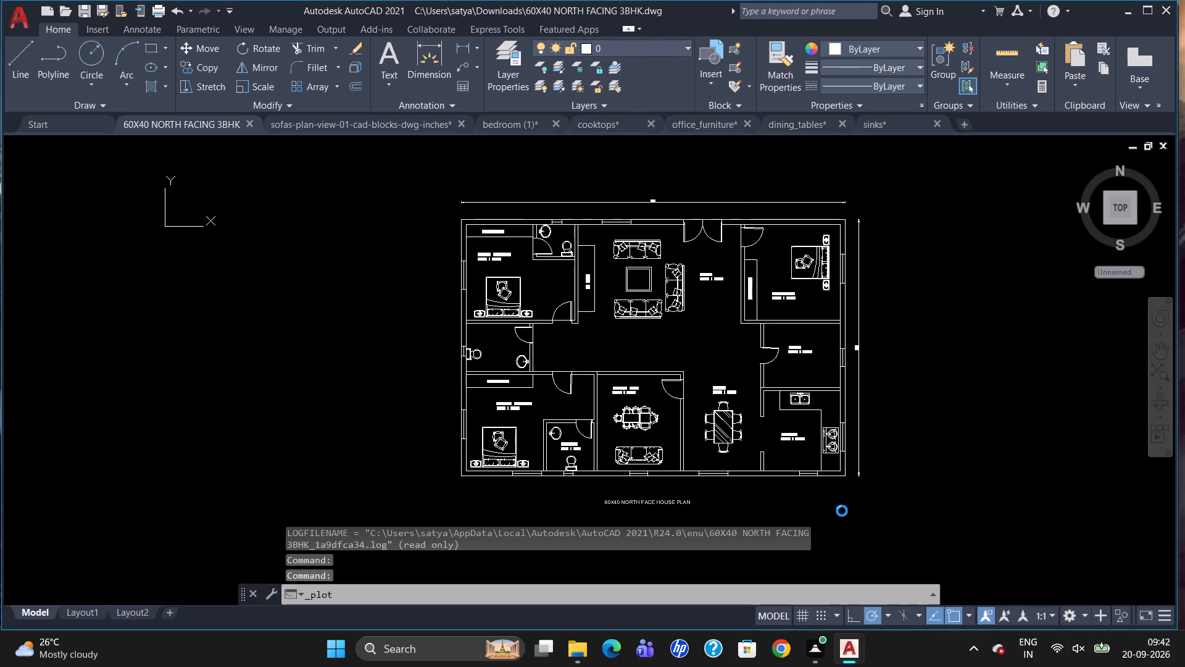
left_click(599, 351)
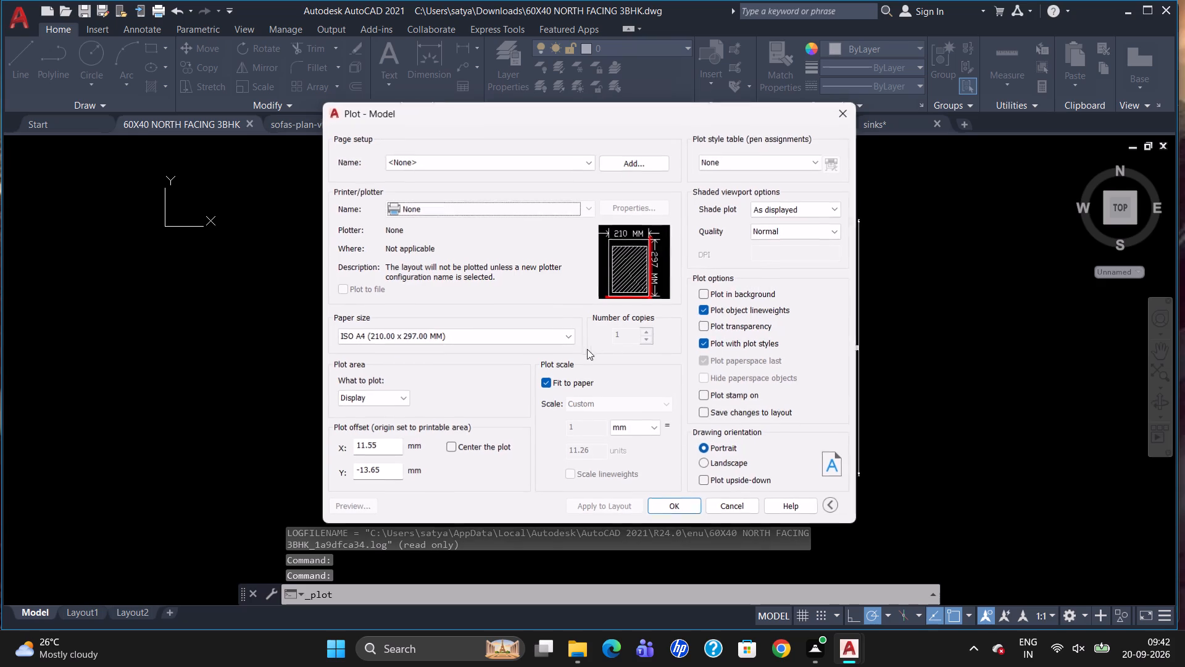
left_click(574, 211)
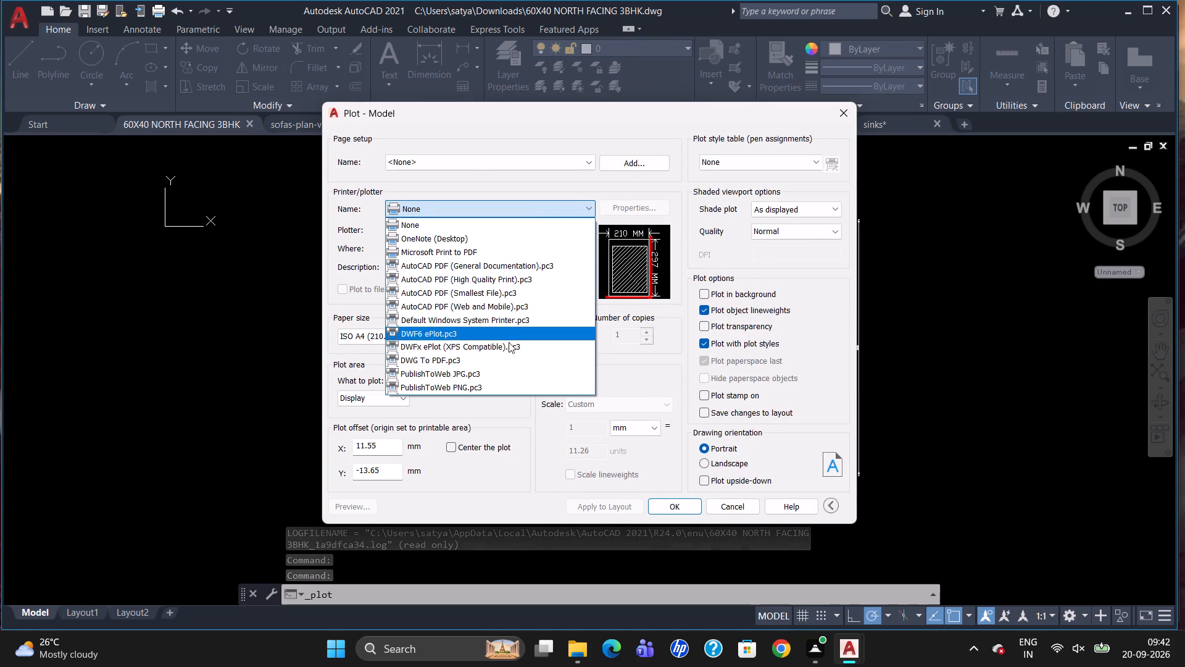
left_click(507, 357)
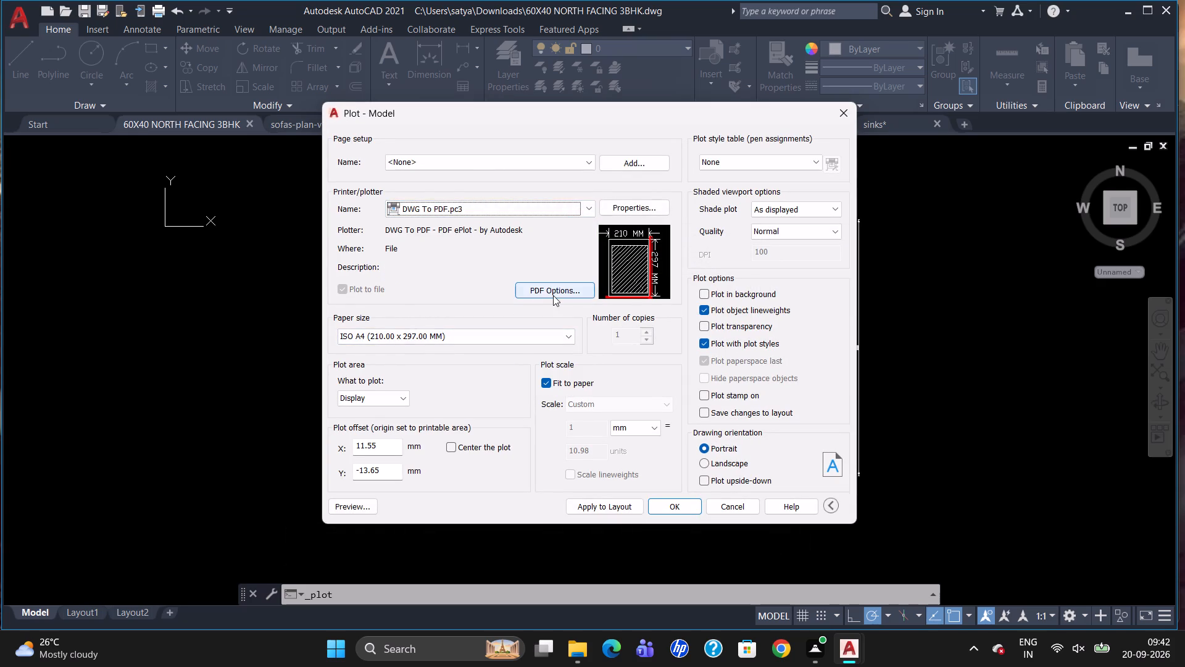
left_click(553, 295)
left_click(585, 258)
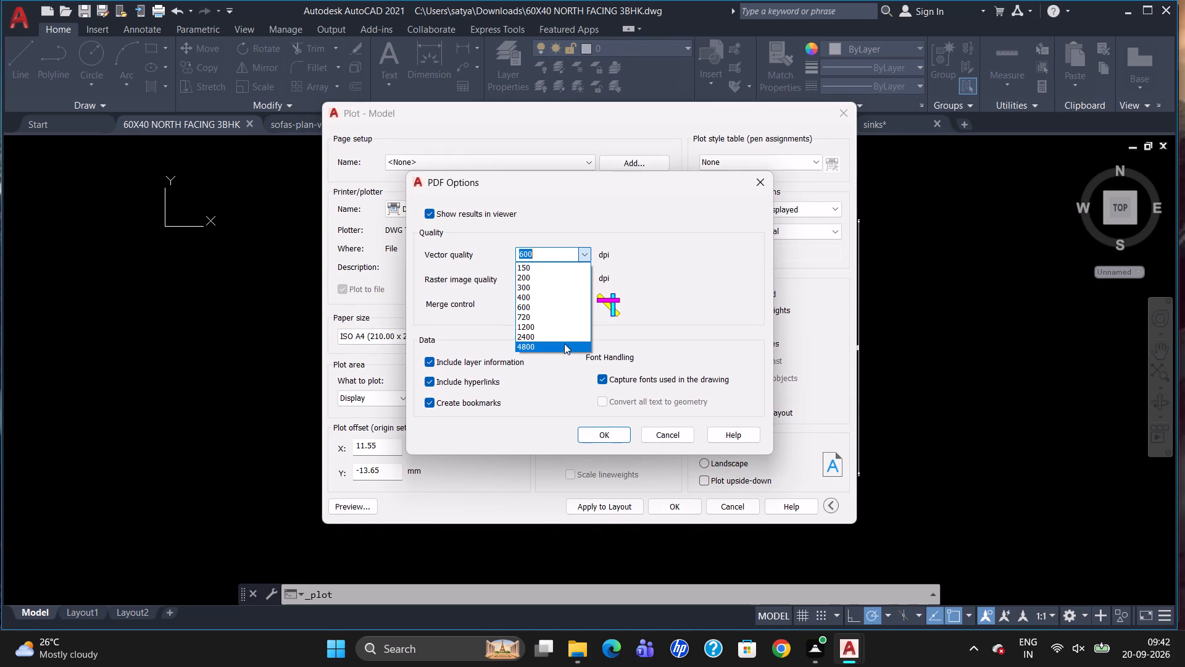
left_click(563, 345)
left_click_drag(583, 275, 585, 287)
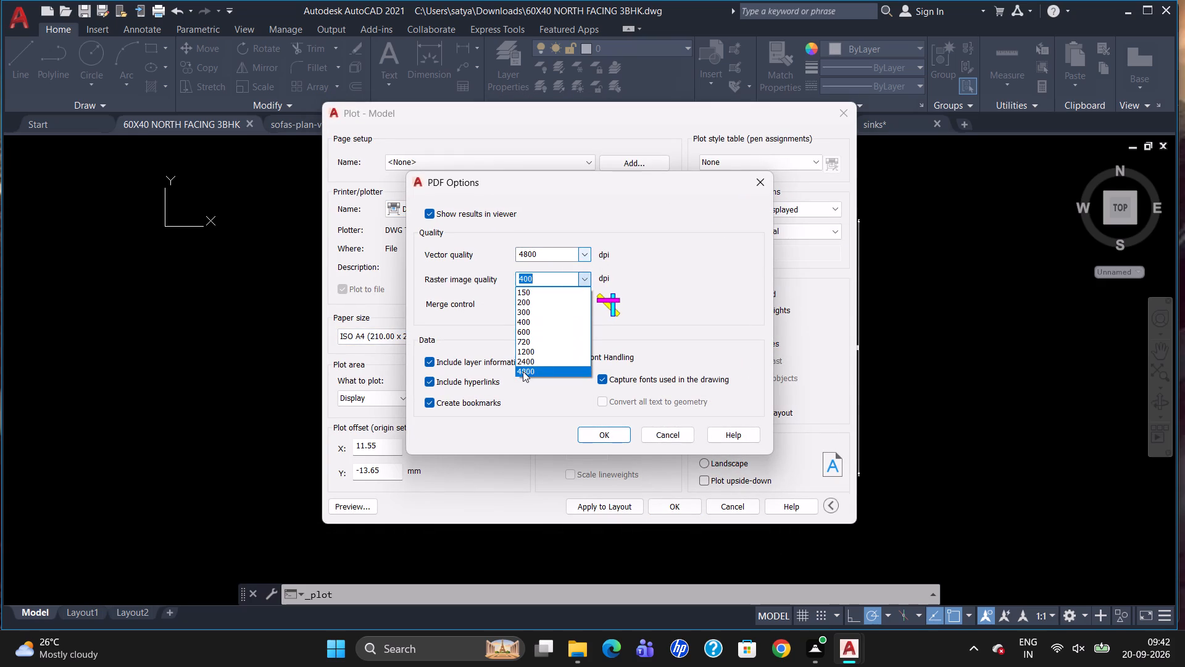
left_click(523, 372)
left_click(597, 437)
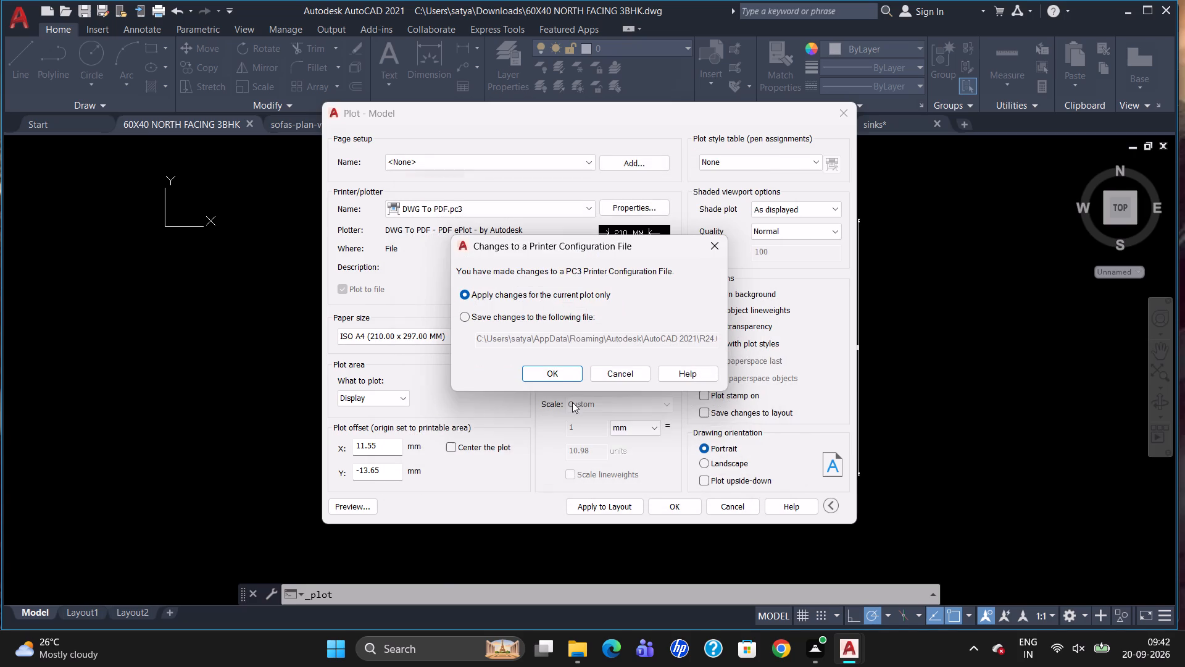
left_click(564, 373)
Set the plot's paper size to ISO full bleed A3 (297.00 x 420.00 MM) and centre the plot.
left_click(528, 335)
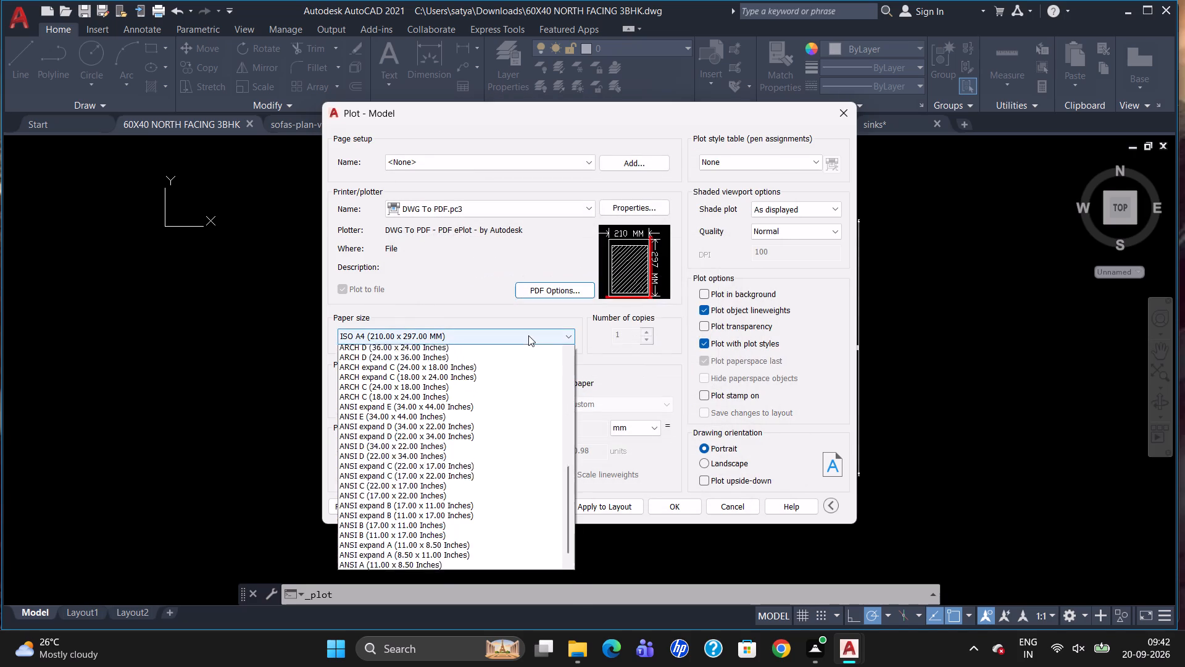
scroll(491, 455, "up", 16)
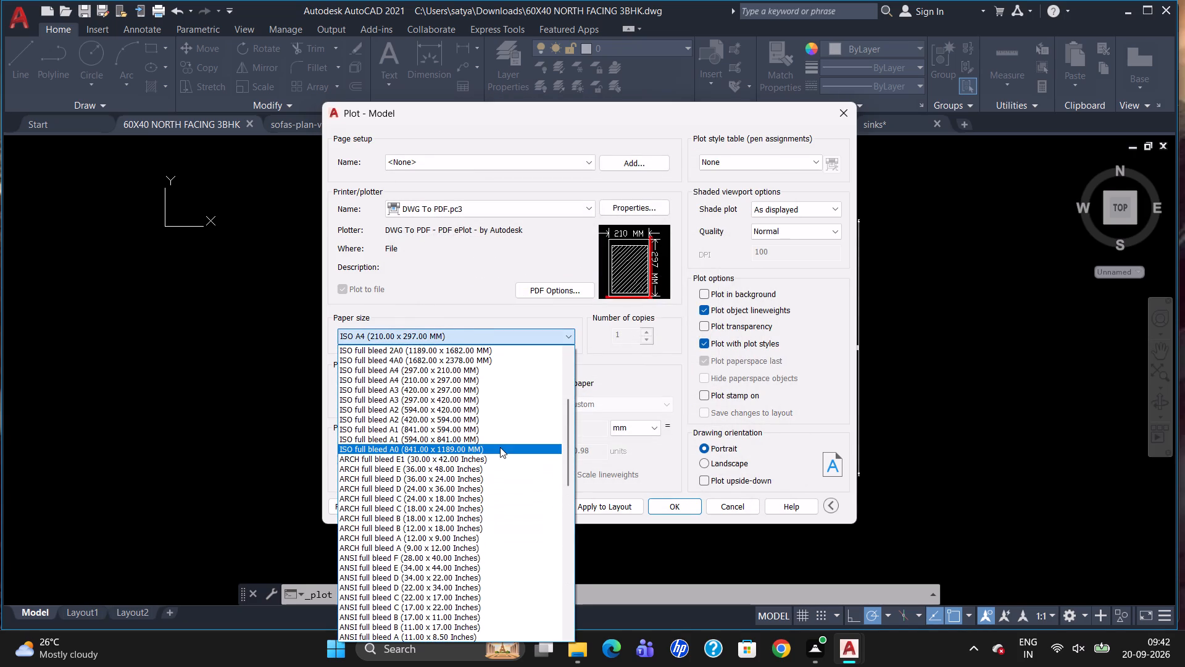
left_click(505, 399)
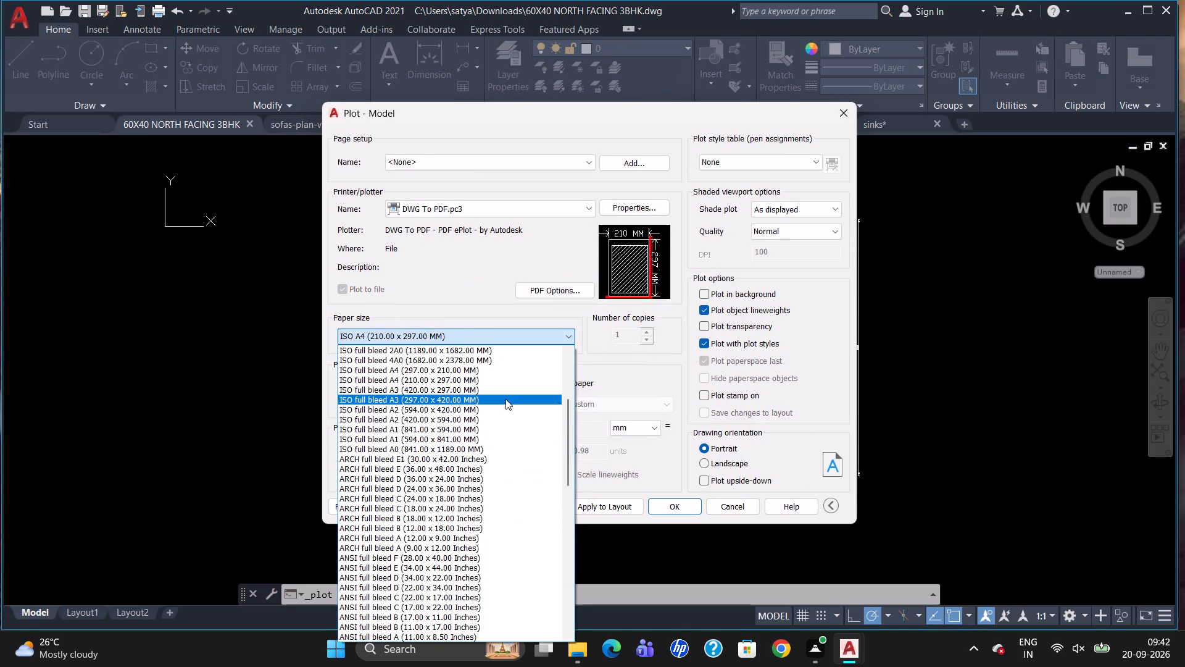
left_click(454, 450)
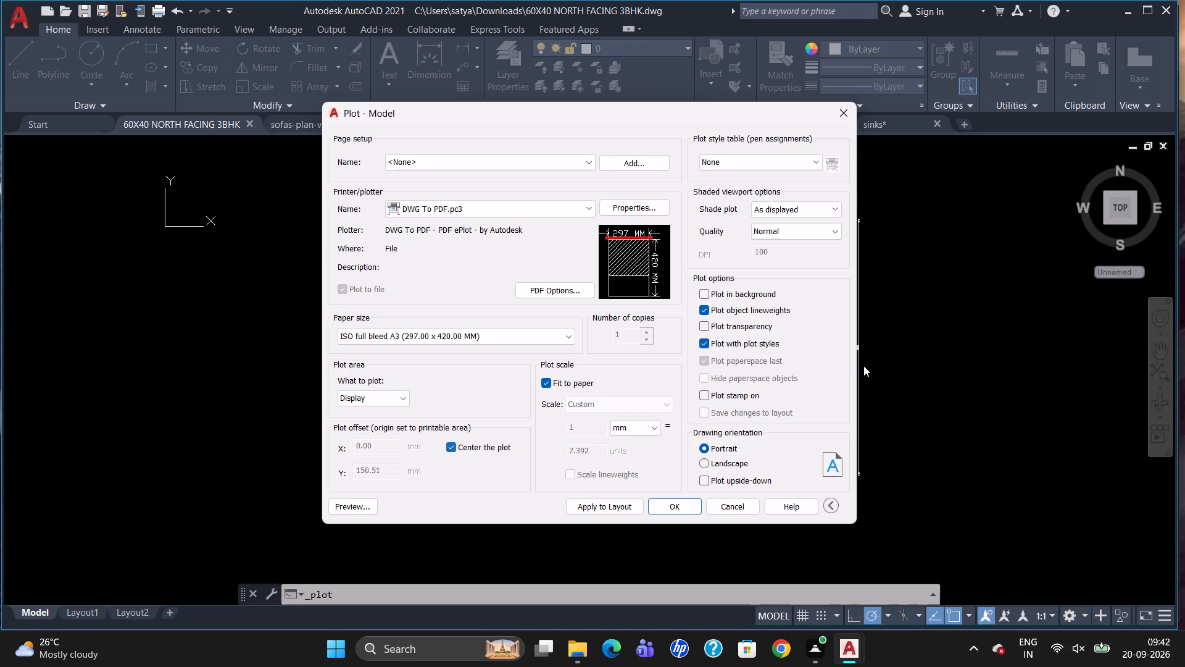
Assign the acad.ctb plot style table and set the shaded viewport quality to Maximum.
left_click(796, 166)
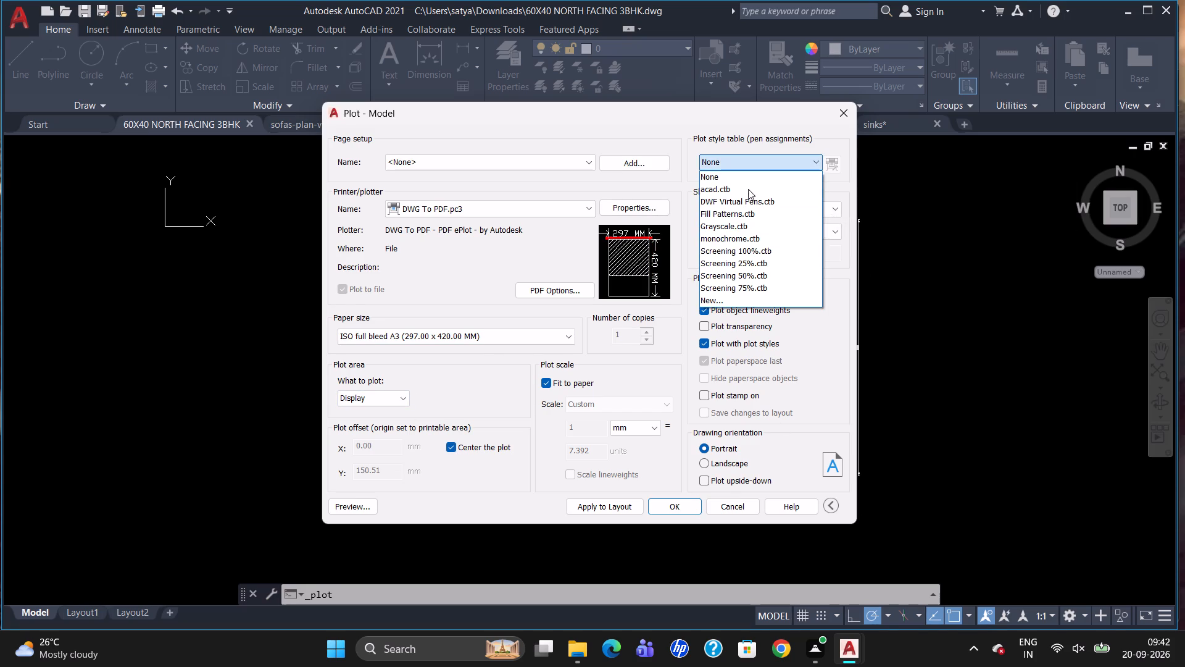
left_click(749, 189)
left_click(584, 356)
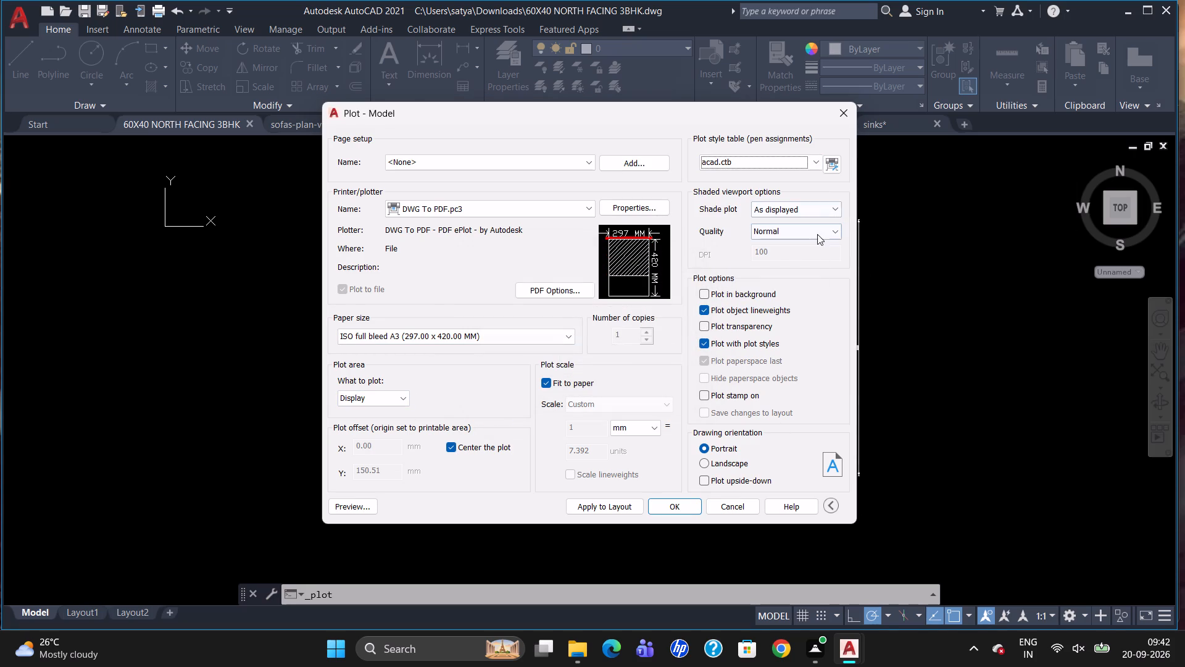
left_click(817, 234)
left_click(800, 283)
Define the plot area as a window enclosing the whole floor plan with its dimensions and title.
left_click(404, 400)
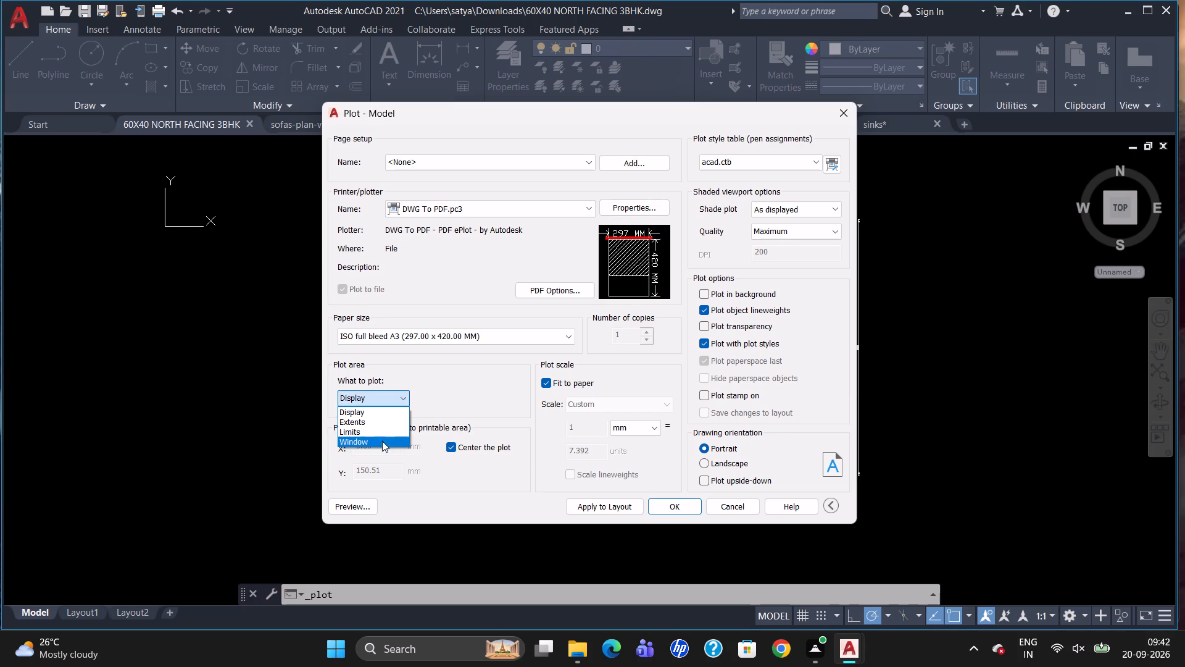
left_click(381, 443)
left_click_drag(375, 177, 505, 390)
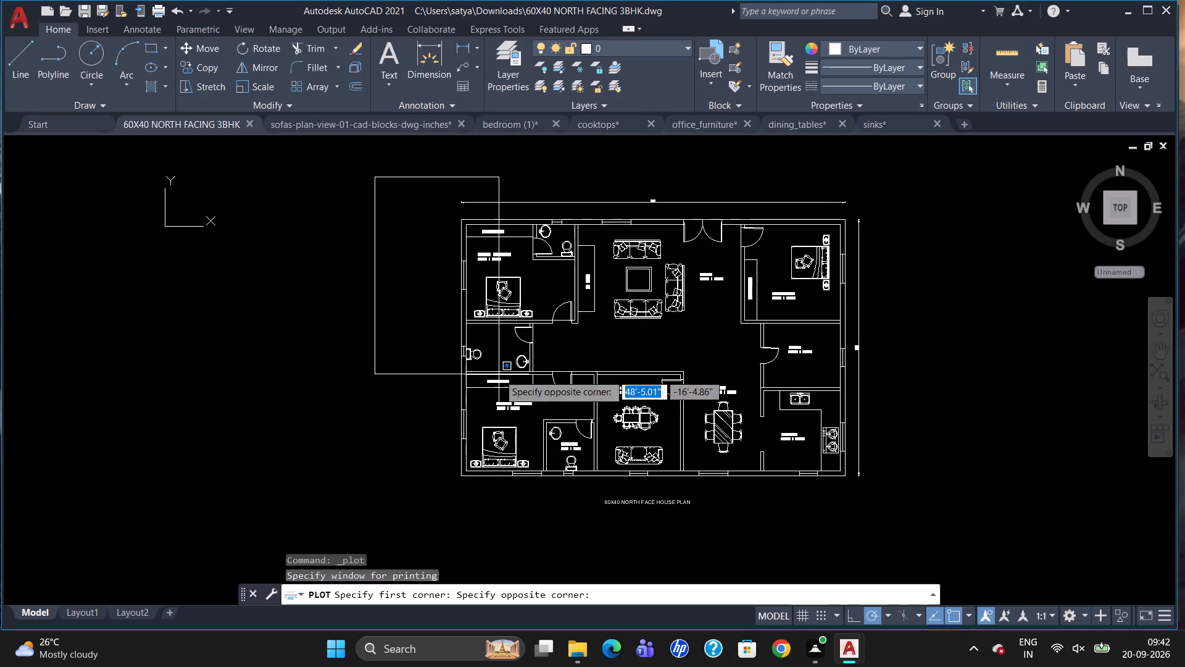
left_click_drag(505, 390, 953, 548)
left_click(953, 548)
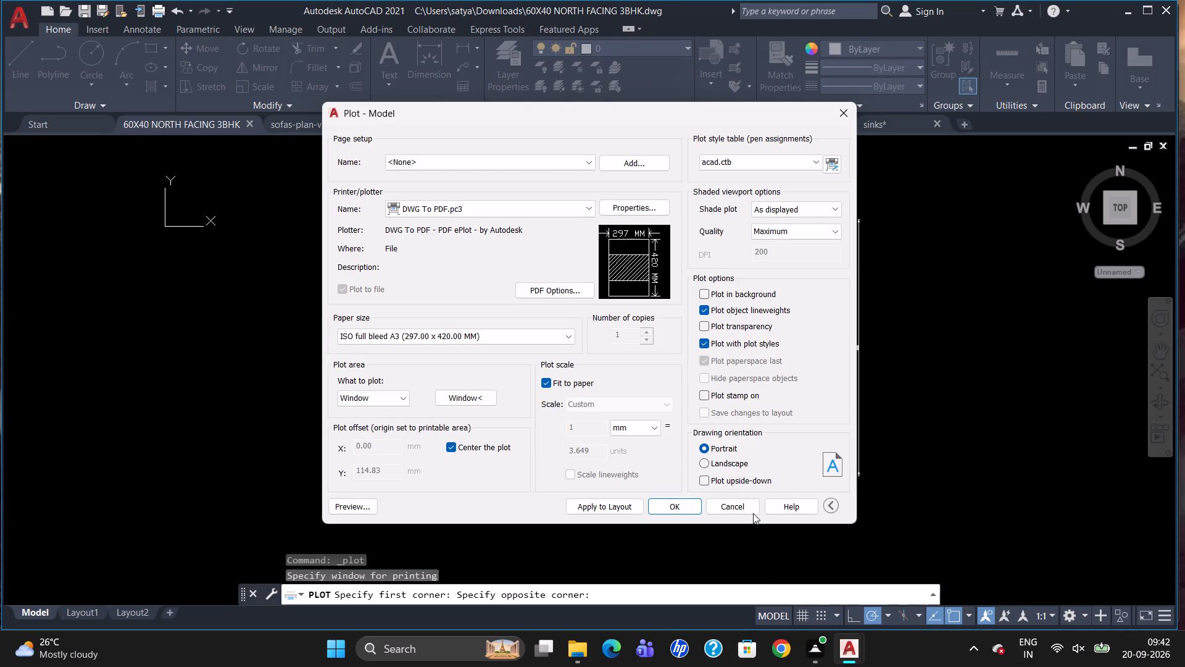
Plot the plan to 60X40 NORTH FACING 3BHK-Model.pdf in Documents and dismiss the pop-ups without deleting any shared item.
left_click(684, 504)
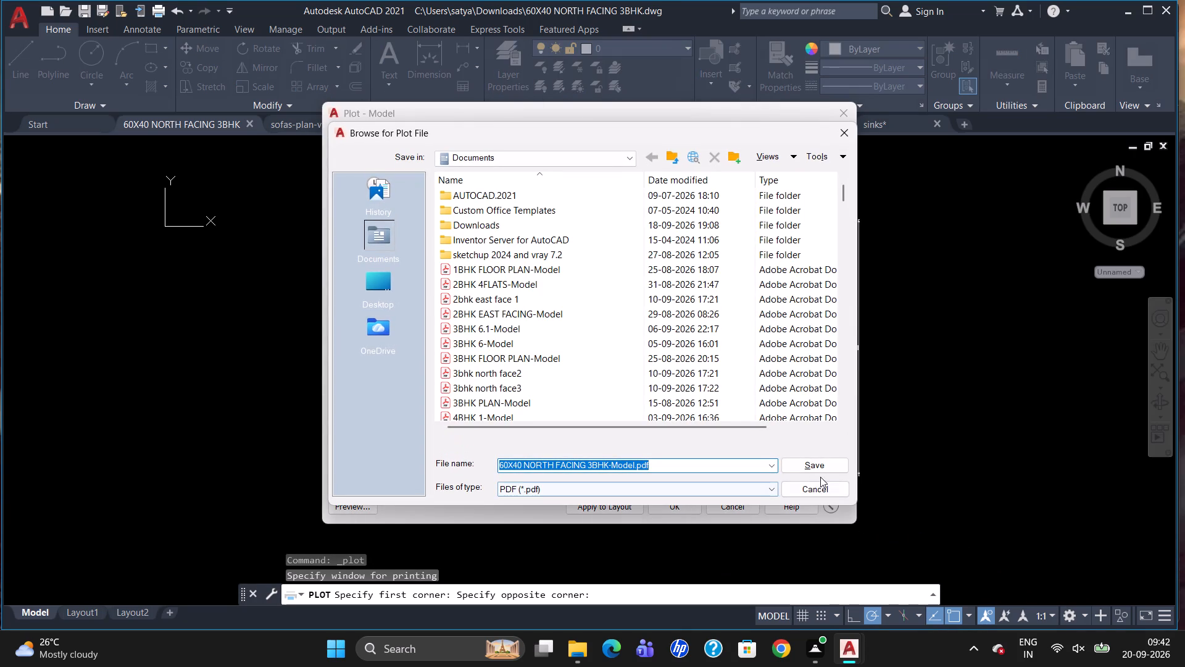
left_click(826, 466)
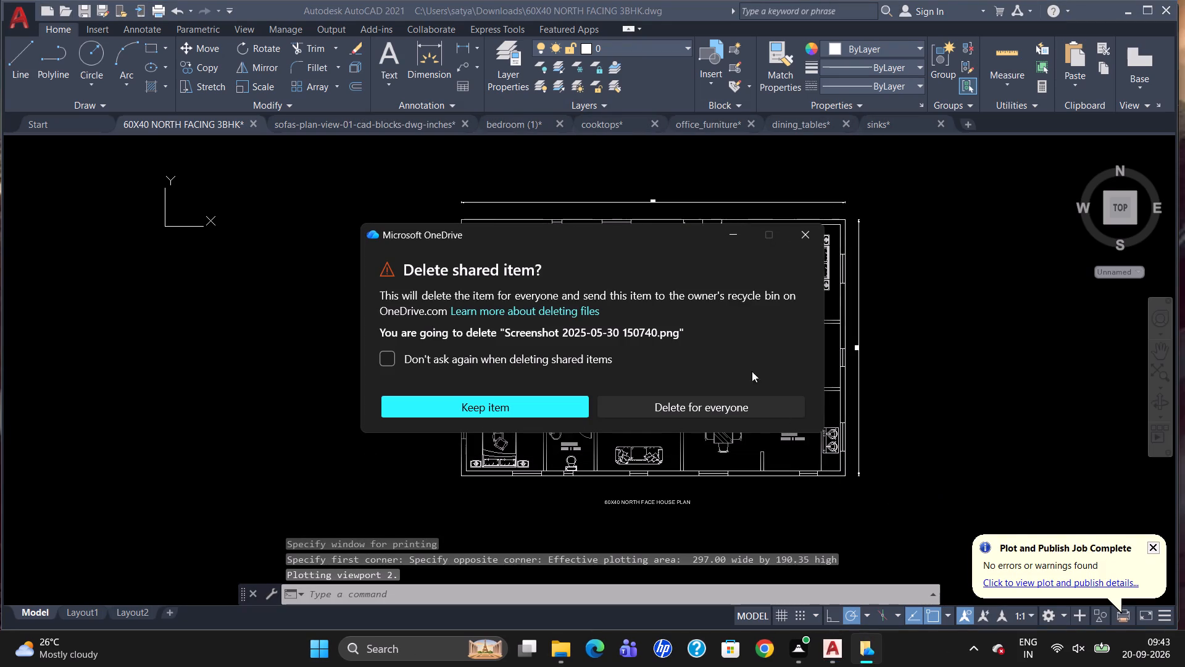
left_click(814, 234)
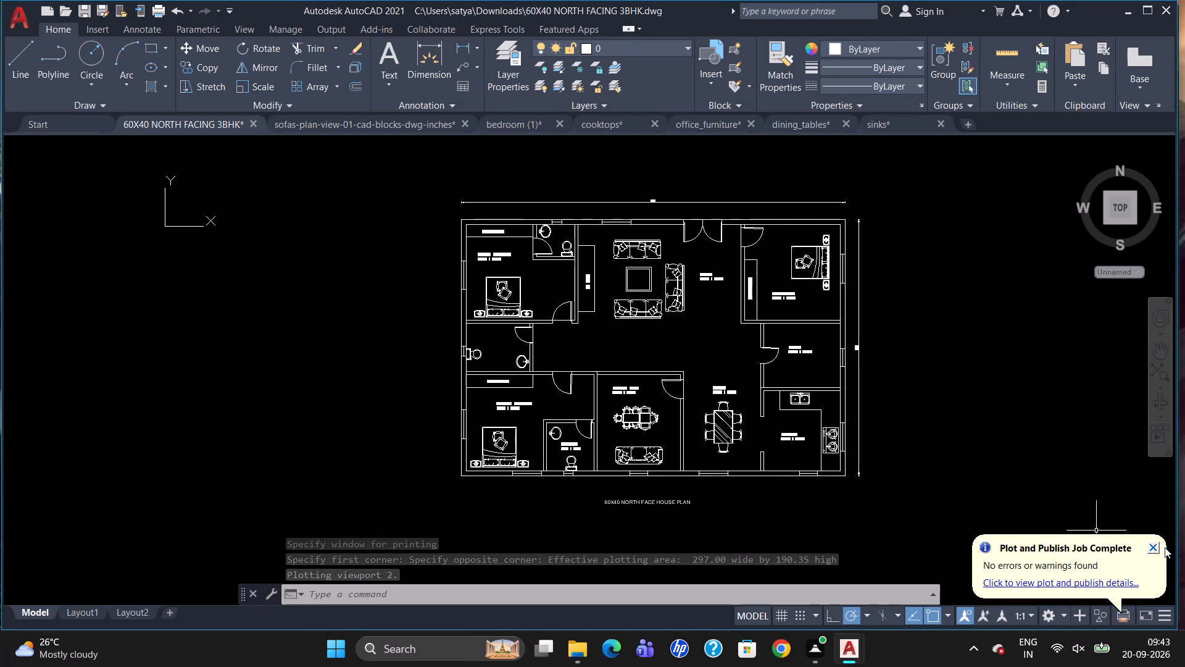
left_click(1158, 550)
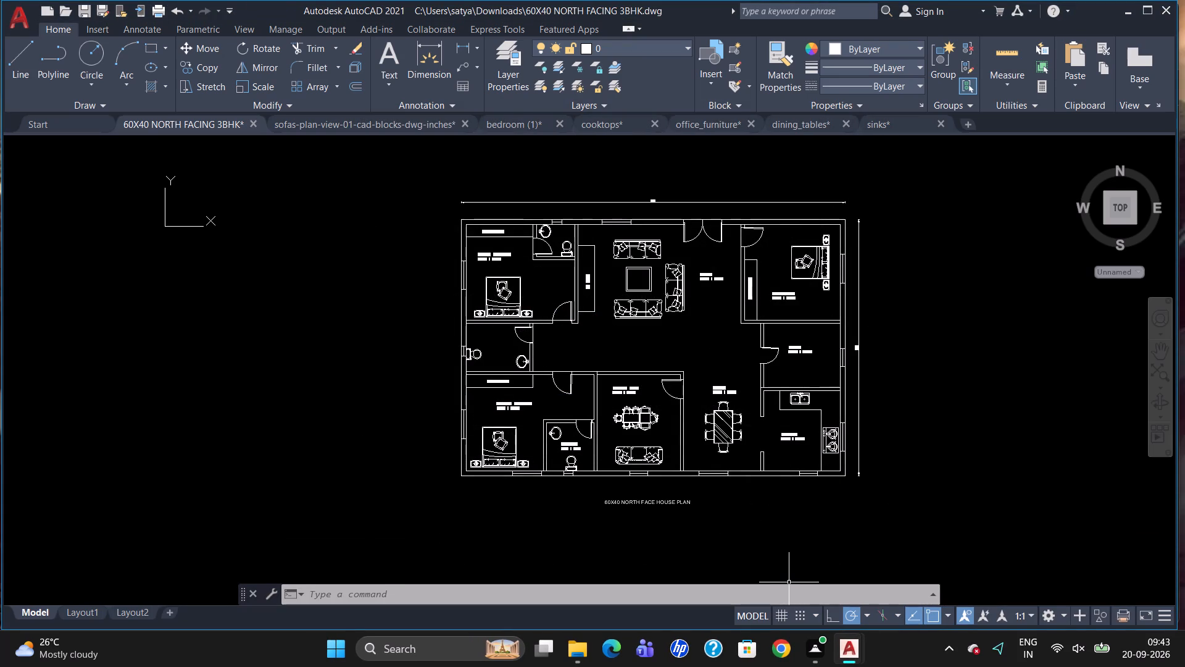